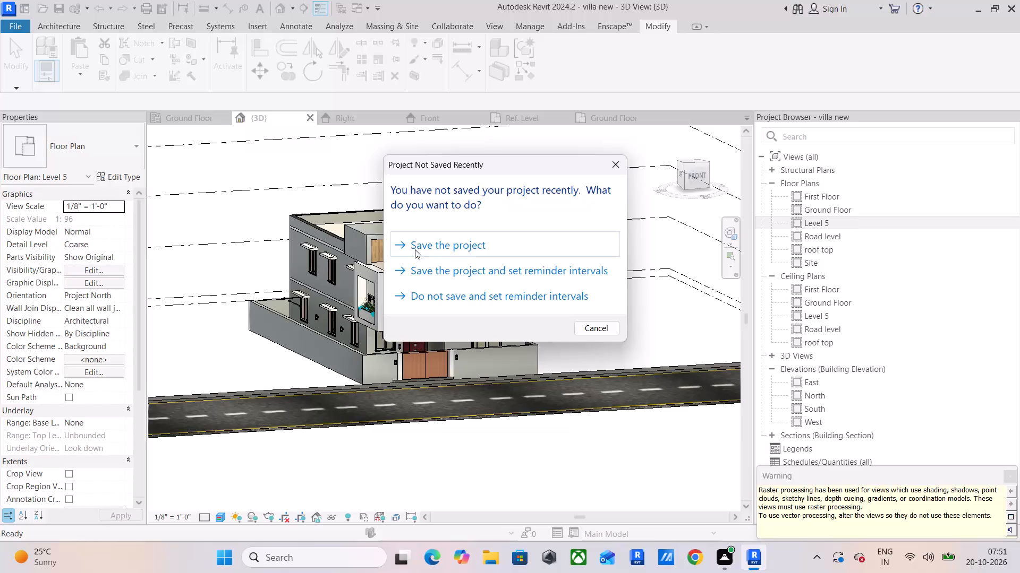
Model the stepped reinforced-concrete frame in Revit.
Save the project.
click(474, 243)
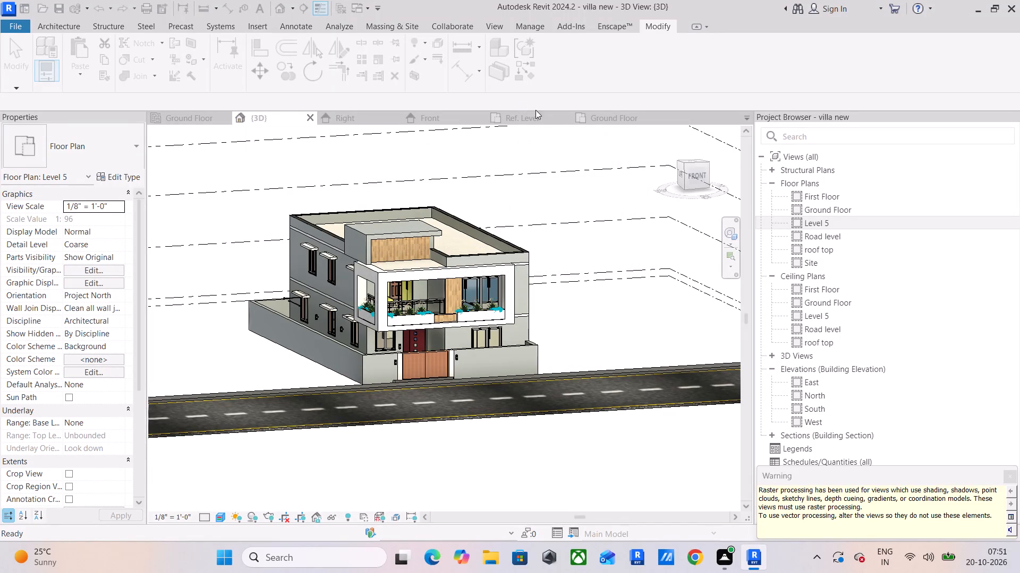
Close the open Ref. Level, Front and Right views.
click(563, 119)
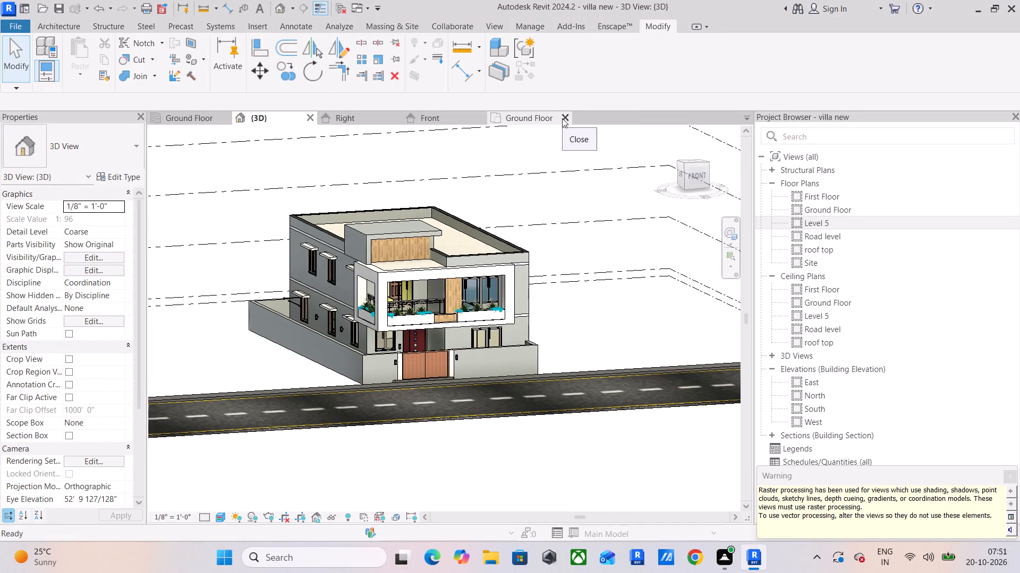
click(480, 116)
click(395, 117)
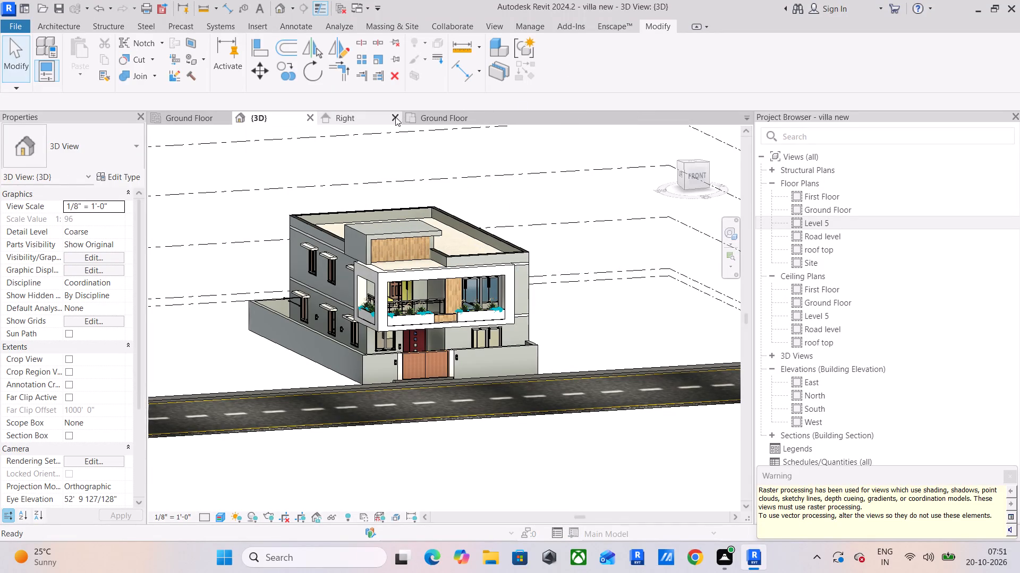
click(539, 280)
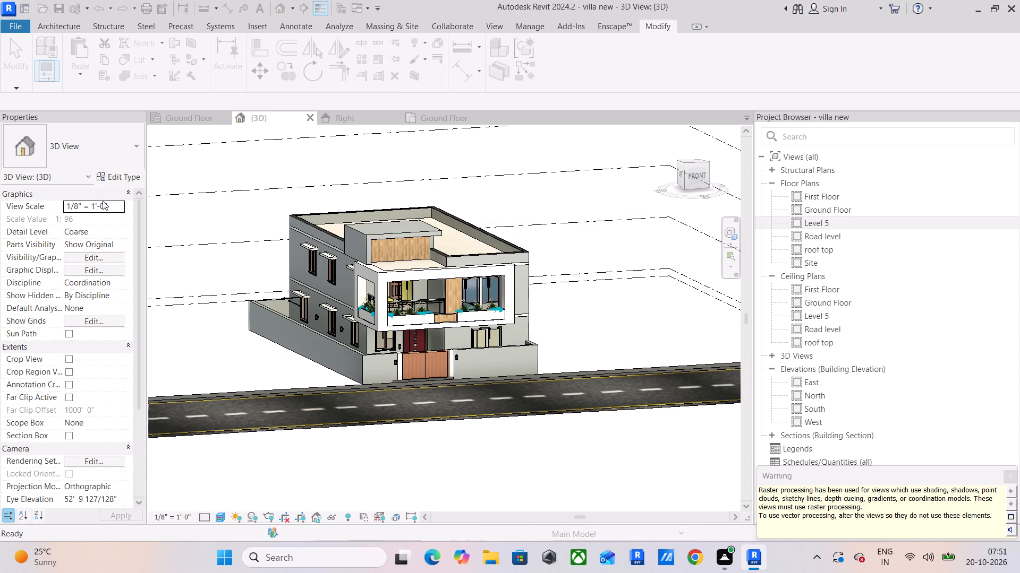
Bring up the Ground Floor floor plan at the exterior wall corner beside the sofa room and entrance.
click(190, 119)
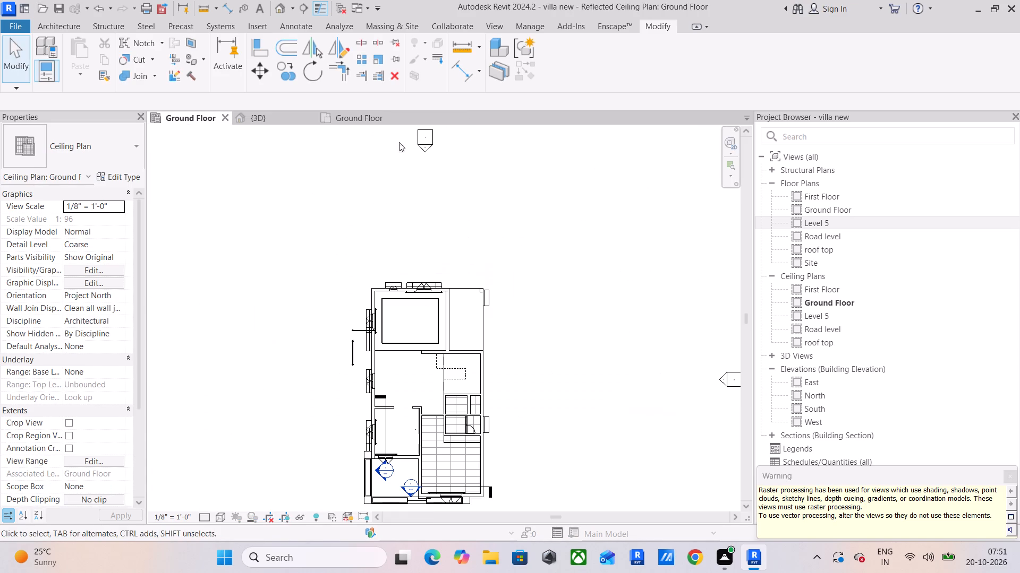
click(362, 120)
scroll(403, 325, down, 5)
middle_drag(403, 325, 425, 152)
scroll(425, 303, down, 2)
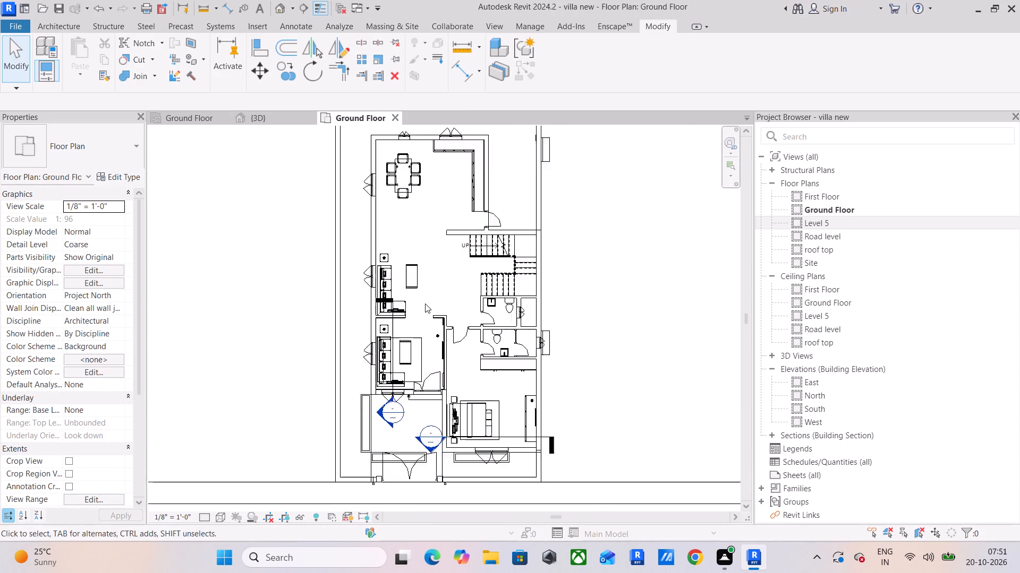
scroll(425, 303, down, 2)
middle_drag(427, 315, 374, 229)
scroll(362, 324, up, 5)
middle_drag(344, 300, 295, 414)
scroll(244, 346, up, 5)
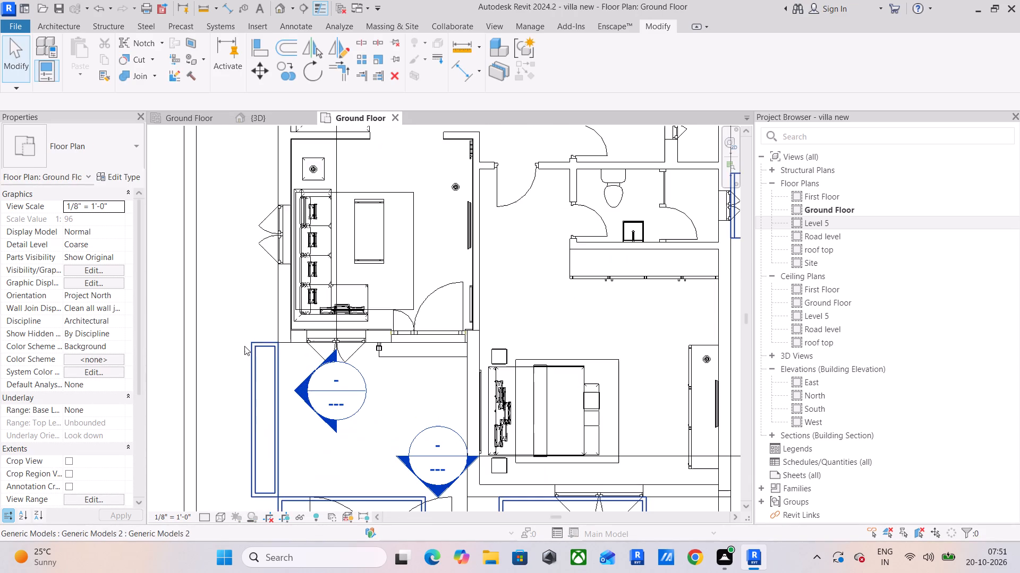
scroll(278, 330, up, 5)
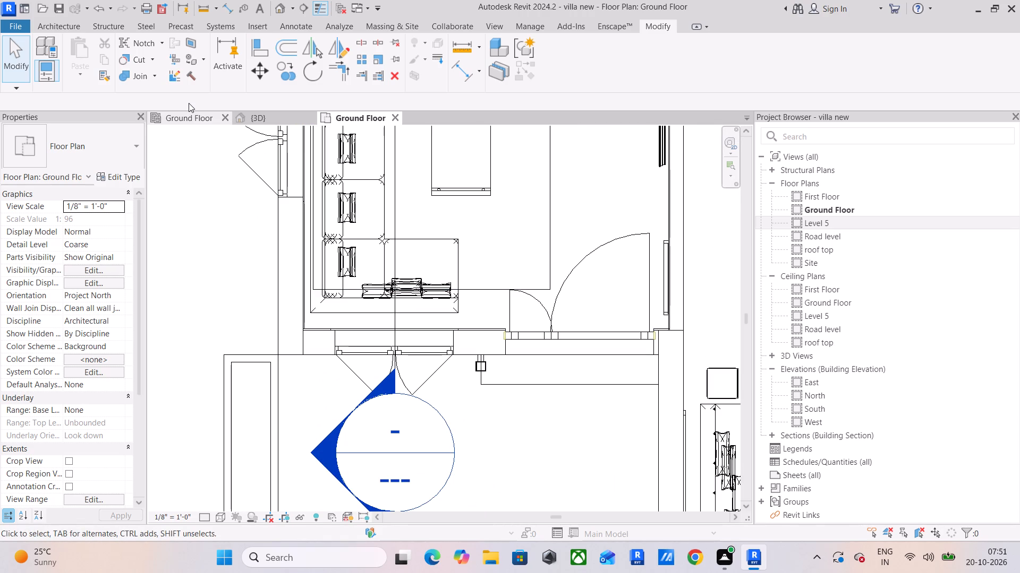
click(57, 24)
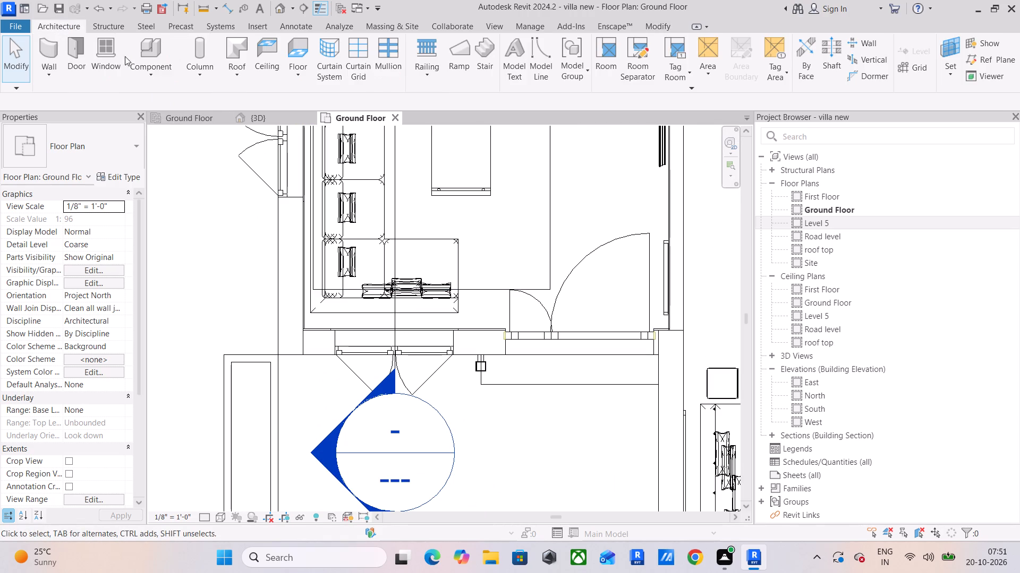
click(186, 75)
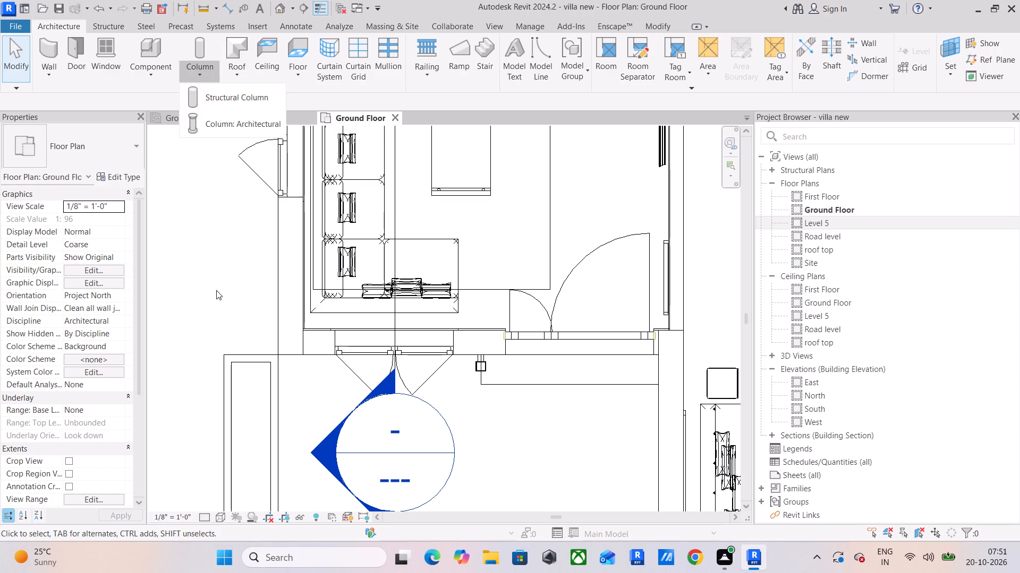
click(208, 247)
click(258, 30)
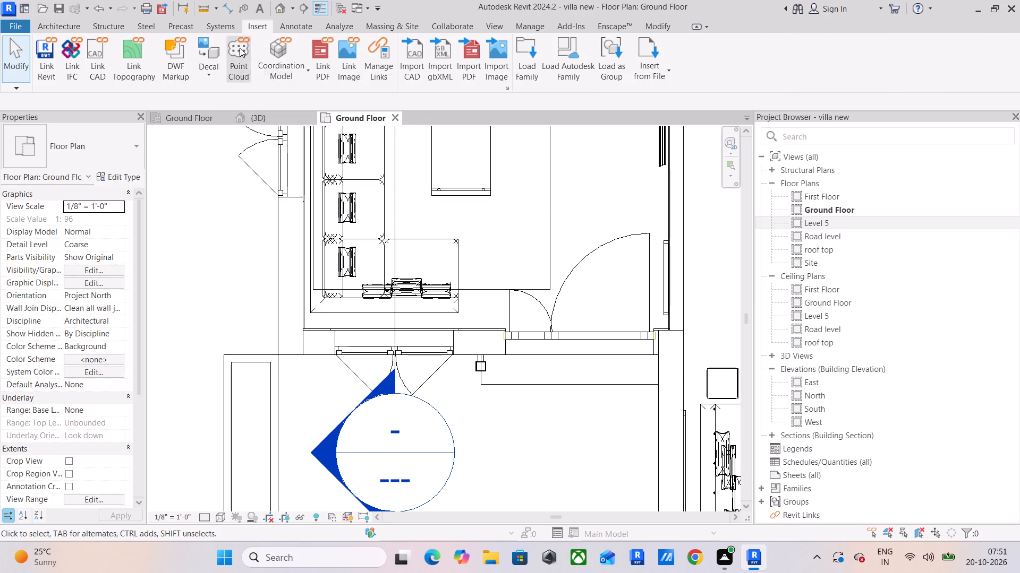
Draw a thin detail-line rectangle about 1'-1" by 1'-2" from the outer corner of the 9" exterior wall.
click(302, 26)
click(291, 41)
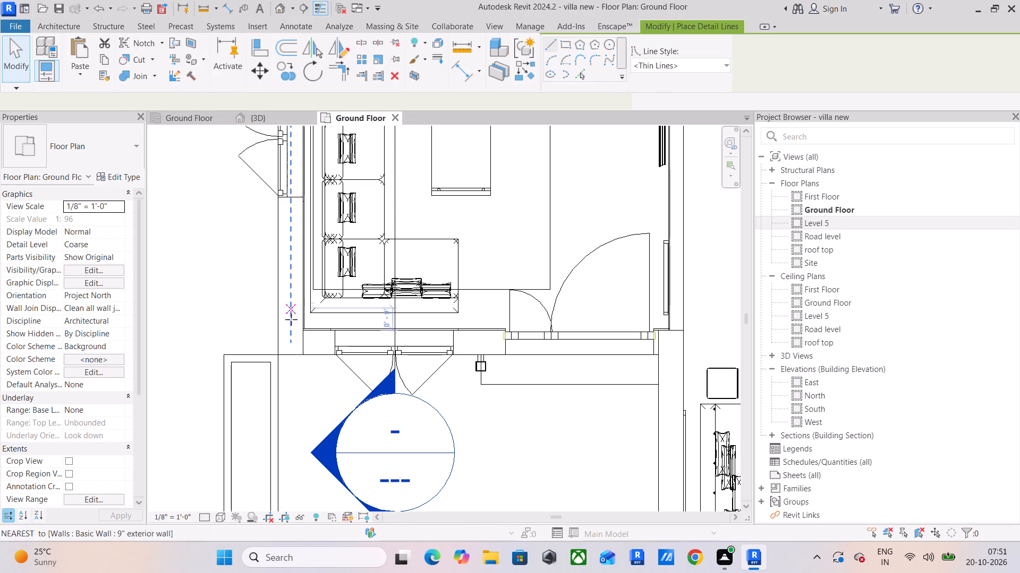
scroll(260, 317, up, 3)
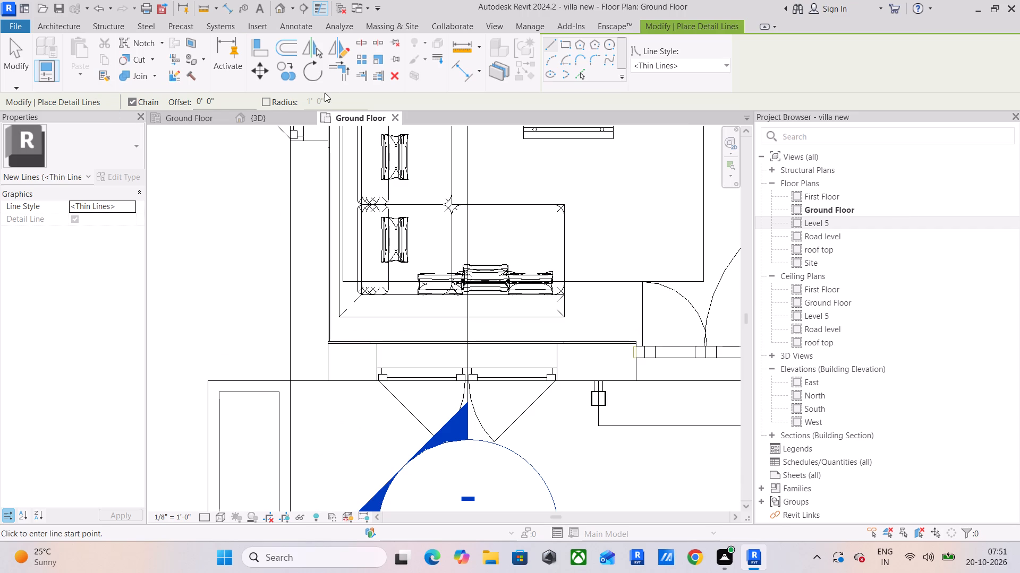
click(562, 49)
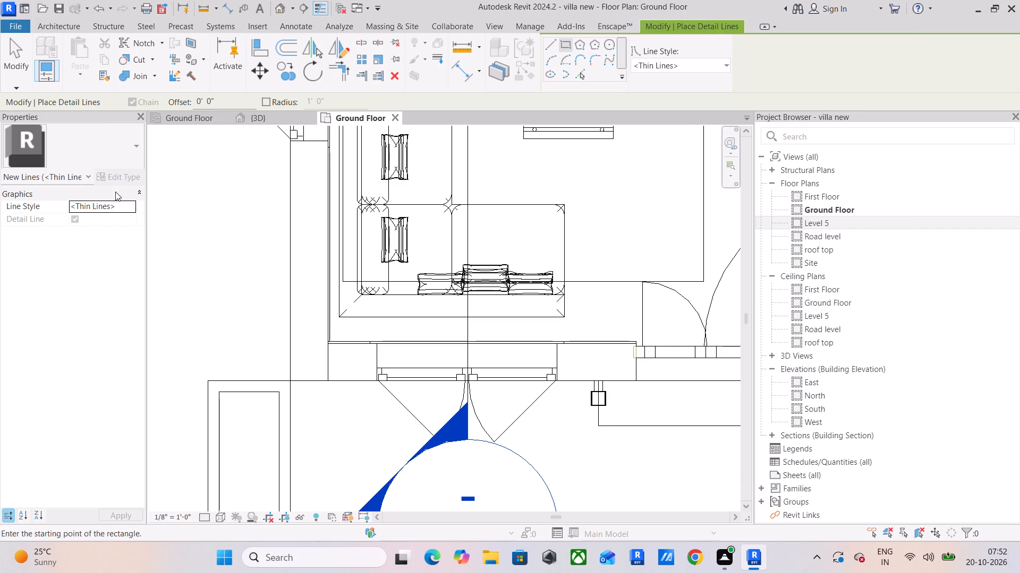
click(290, 379)
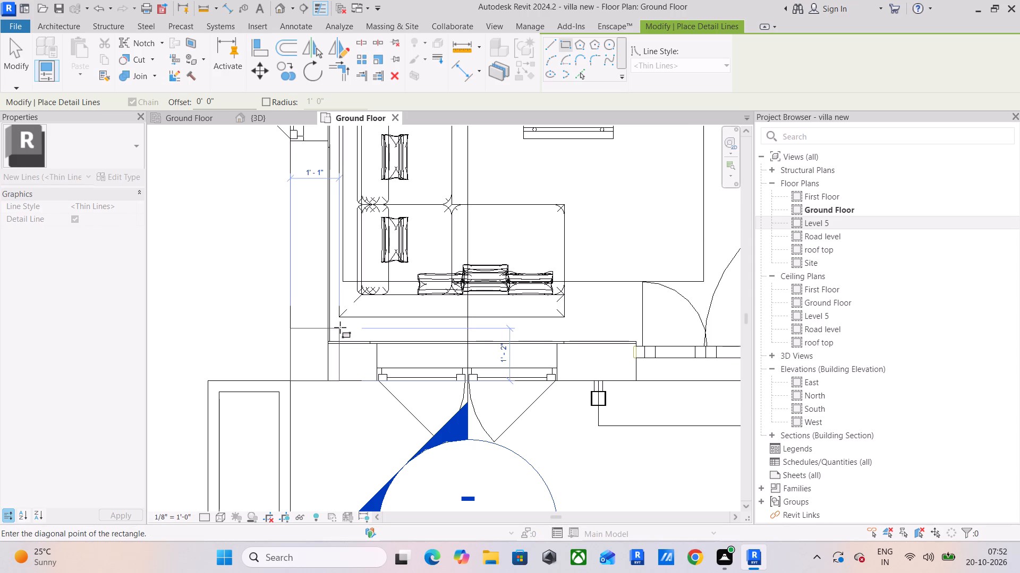
click(340, 327)
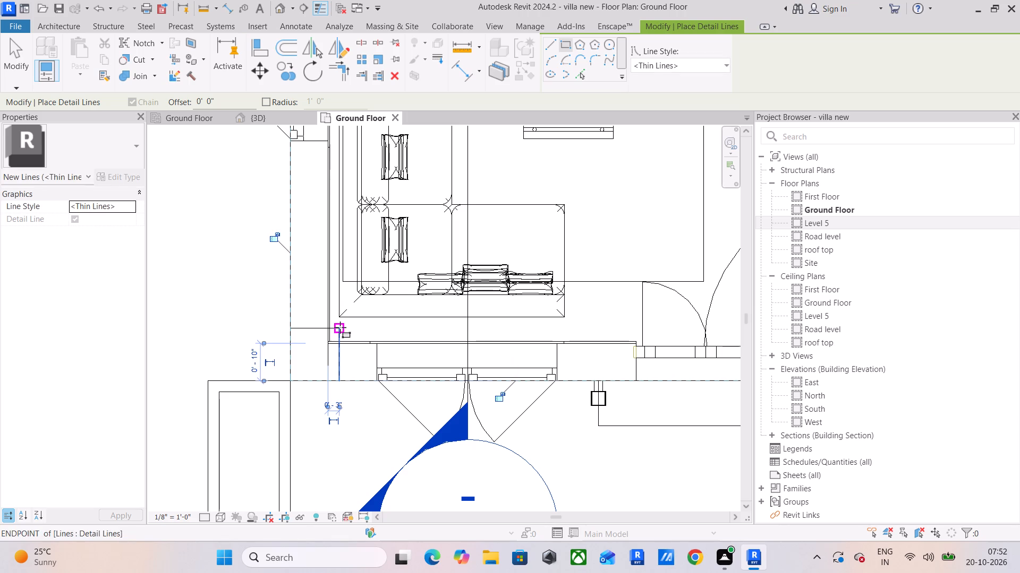
Set the temporary dimension locating the rectangle's lower line from the wall's inner face to 1'2".
click(249, 365)
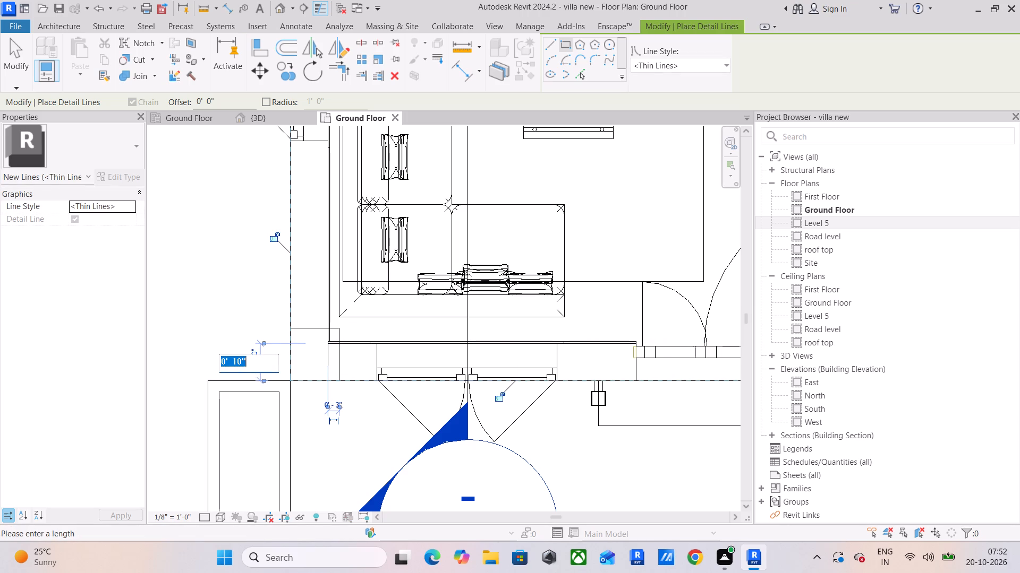
key(1)
key(BackSpace)
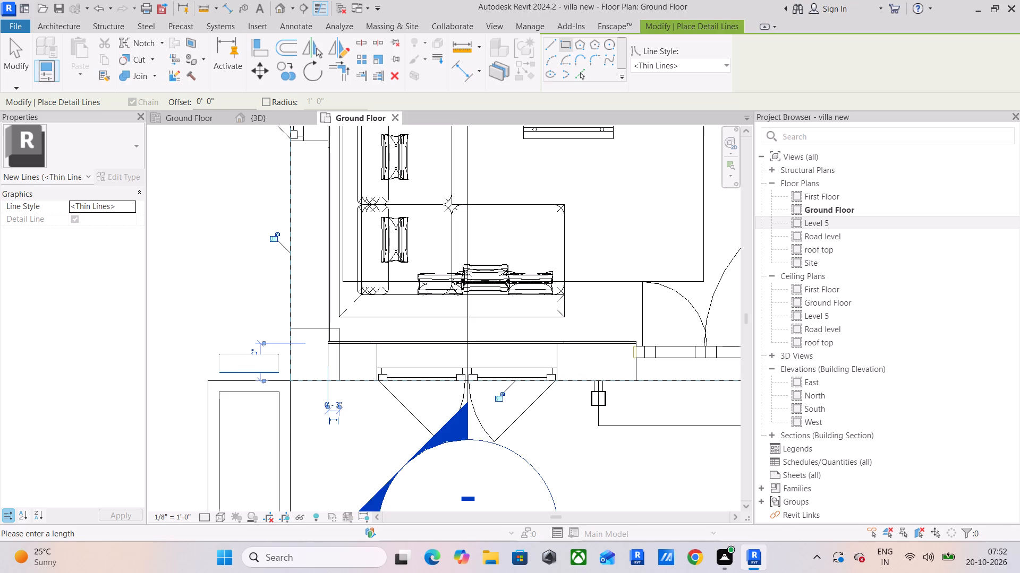
key(1)
text('2")
key(Return)
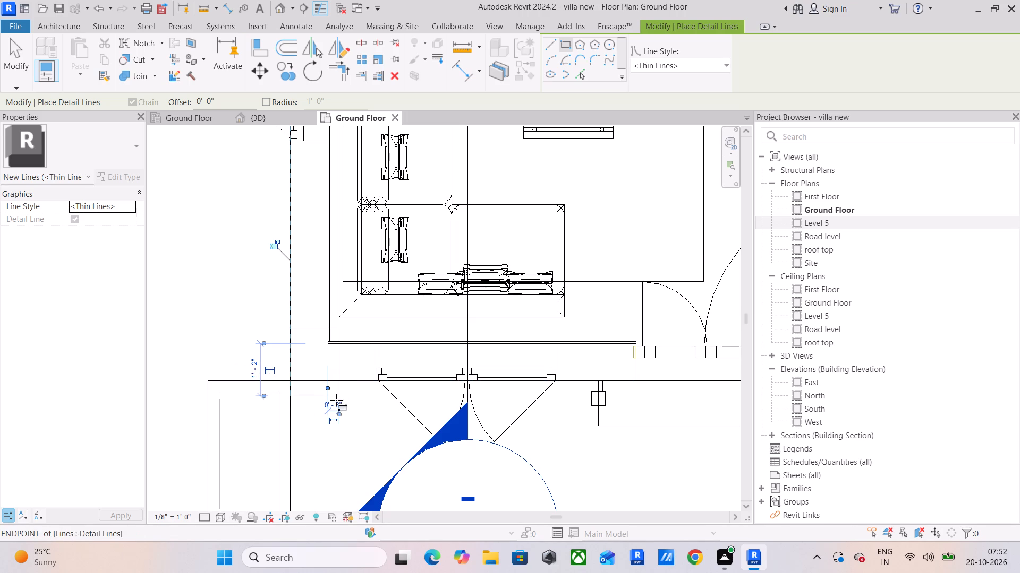
key(Escape)
key(Escape)
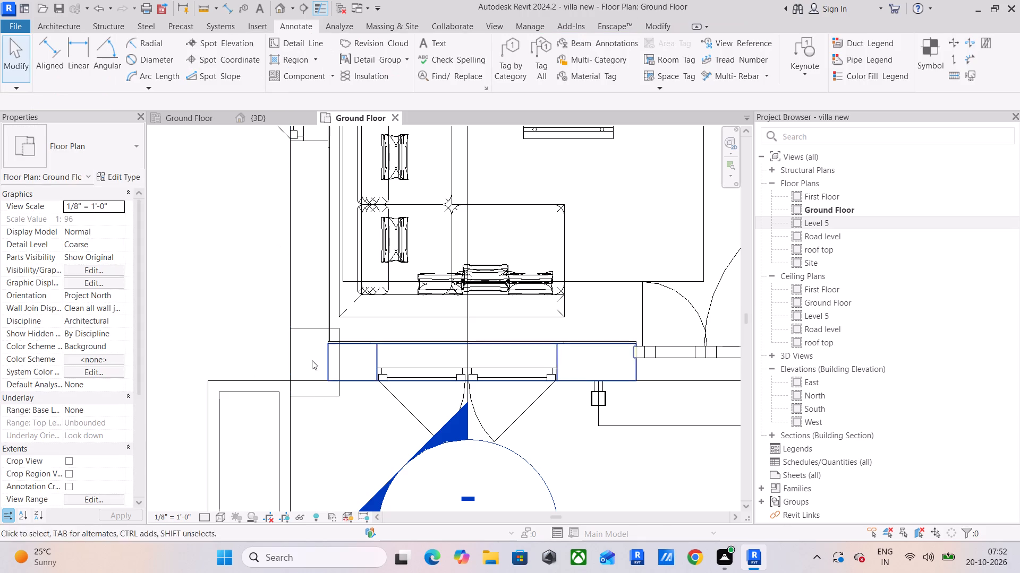
key(Escape)
Set the detail-line rectangle's width to 9" by repositioning its line nearest the room.
click(312, 327)
click(338, 359)
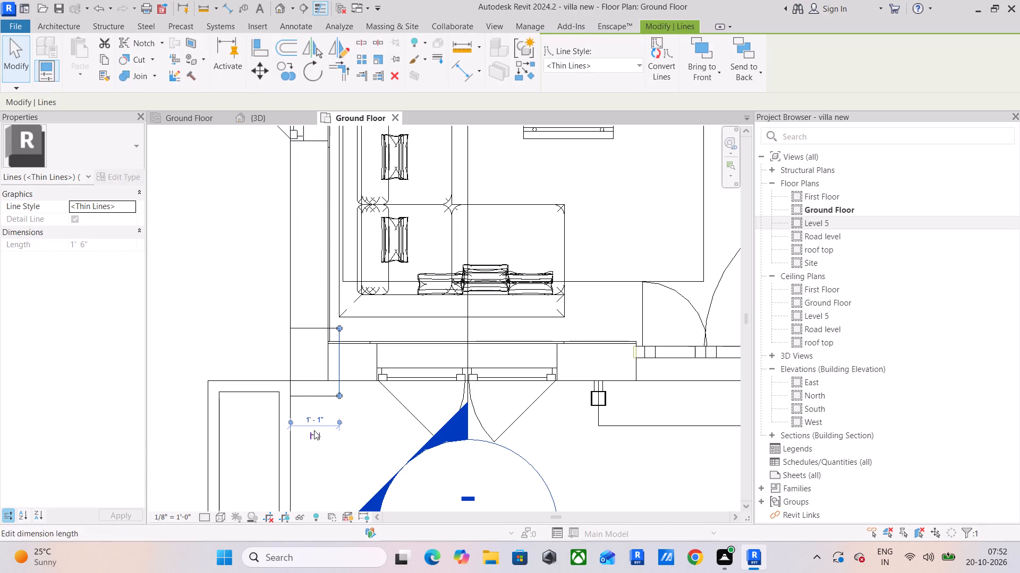
click(319, 419)
text(9")
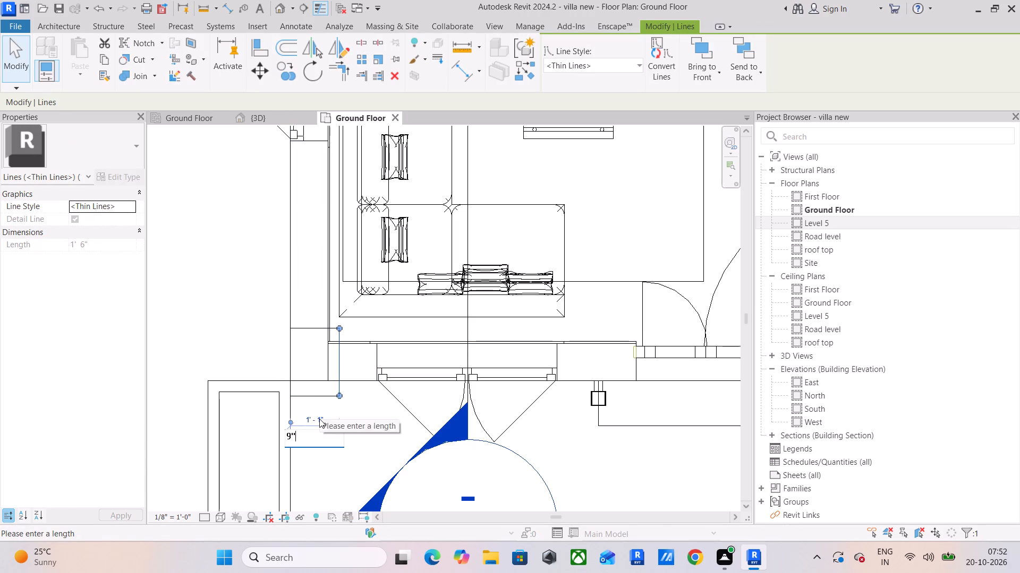
key(Return)
key(Escape)
key(Escape)
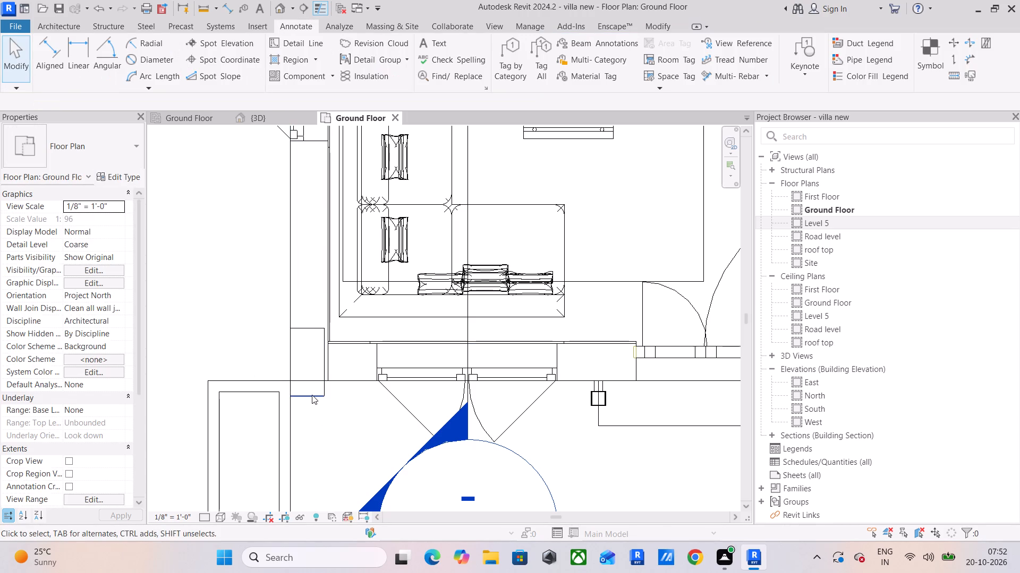
Move the whole detail-line rectangle up so its lower edge lines up with the exterior wall's outer corner.
click(312, 395)
drag(257, 292, 354, 436)
click(254, 67)
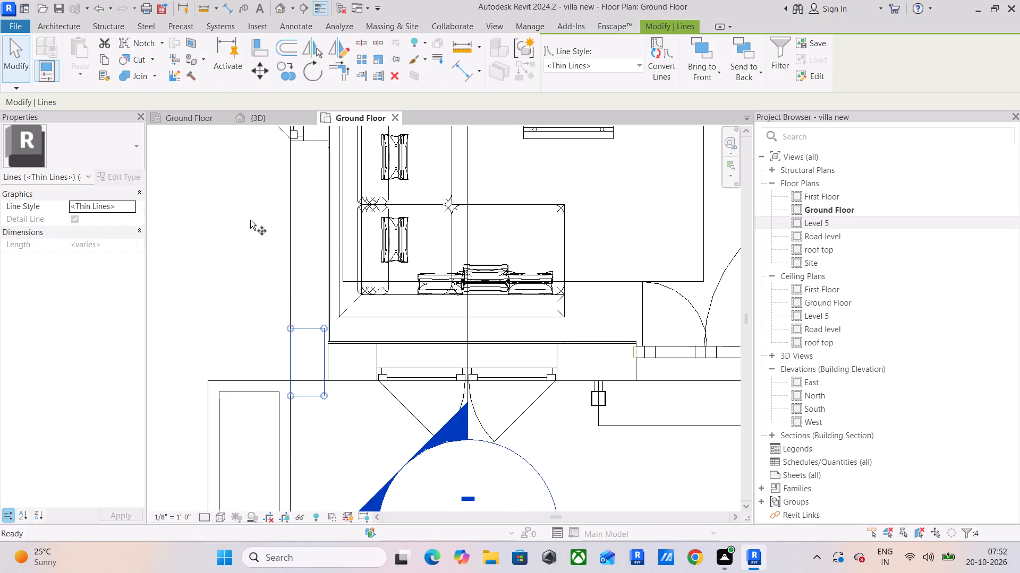
click(295, 395)
click(295, 383)
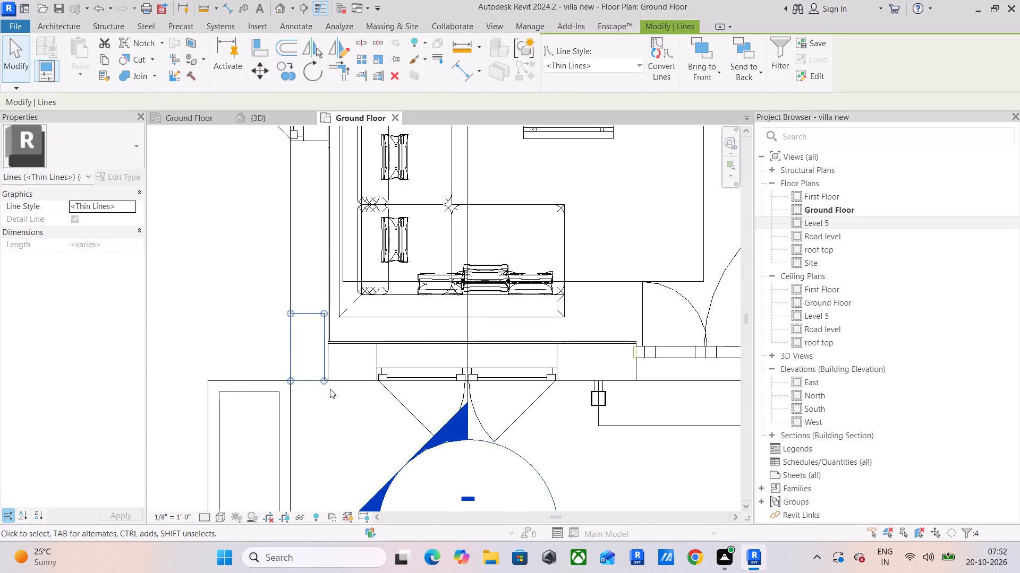
Check the rectangle's width and its gap to the exterior wall's inner face.
middle_drag(362, 363, 339, 415)
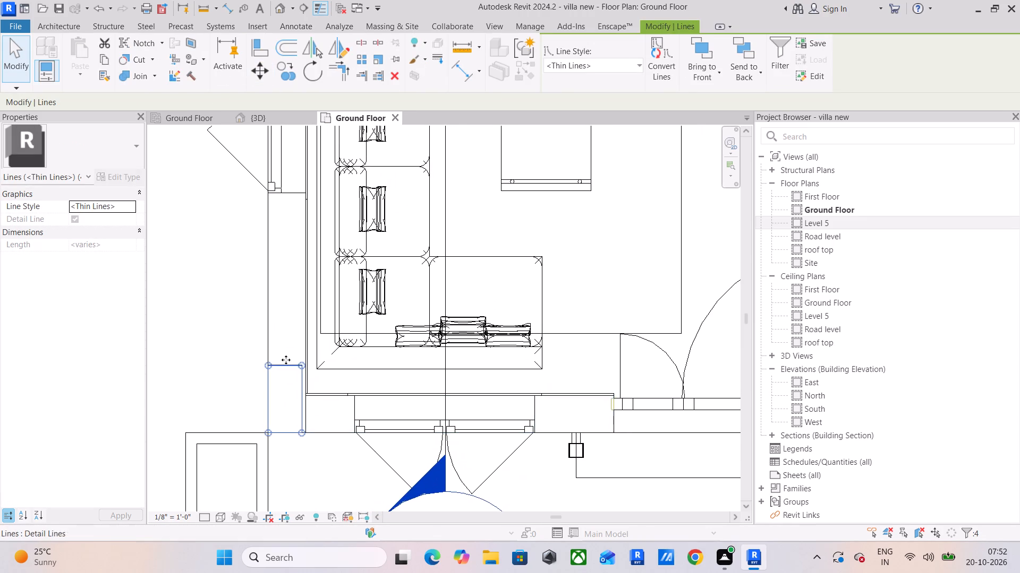
scroll(275, 341, up, 3)
key(Escape)
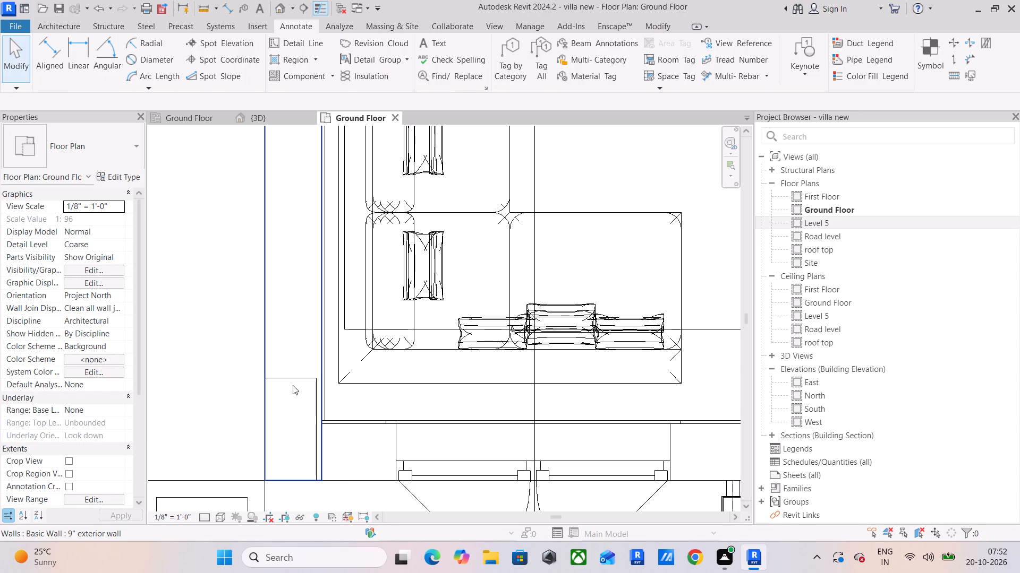
click(294, 379)
click(311, 423)
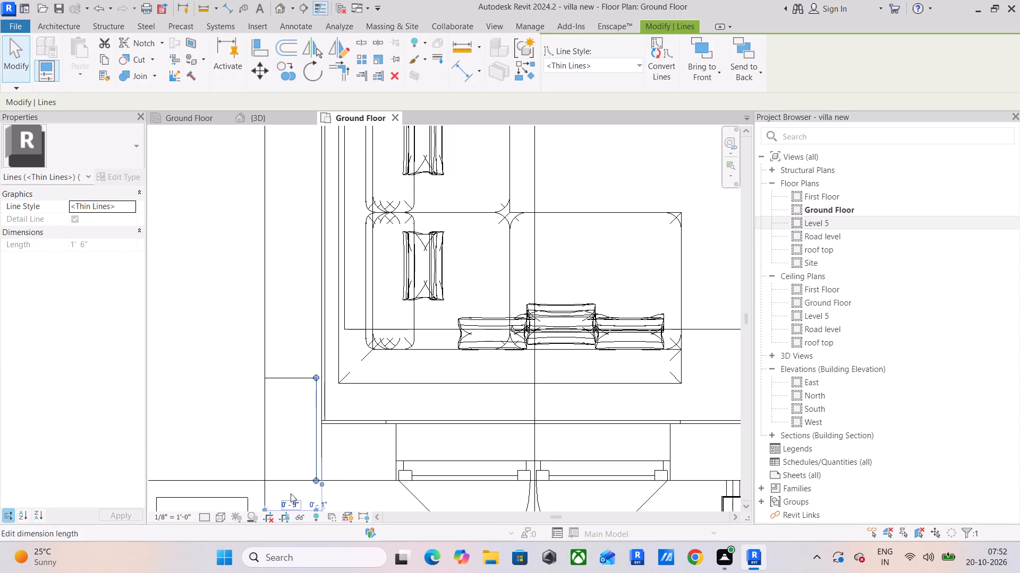
middle_drag(290, 475, 291, 391)
scroll(311, 394, up, 5)
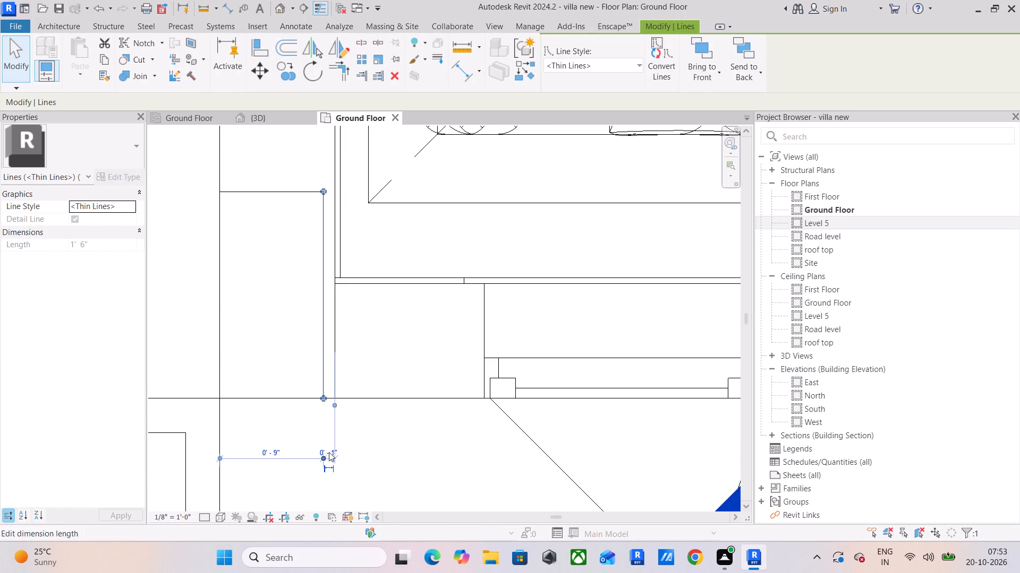
scroll(416, 396, down, 5)
middle_drag(416, 396, 367, 449)
scroll(364, 448, down, 6)
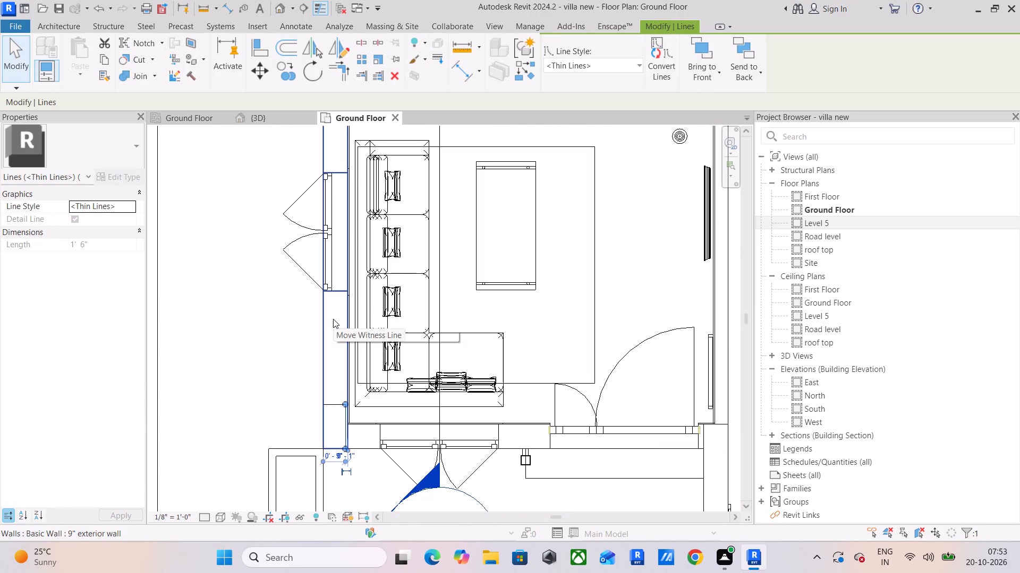
Measure the exterior wall's thickness beside the sofa with an aligned dimension, without placing it.
click(333, 319)
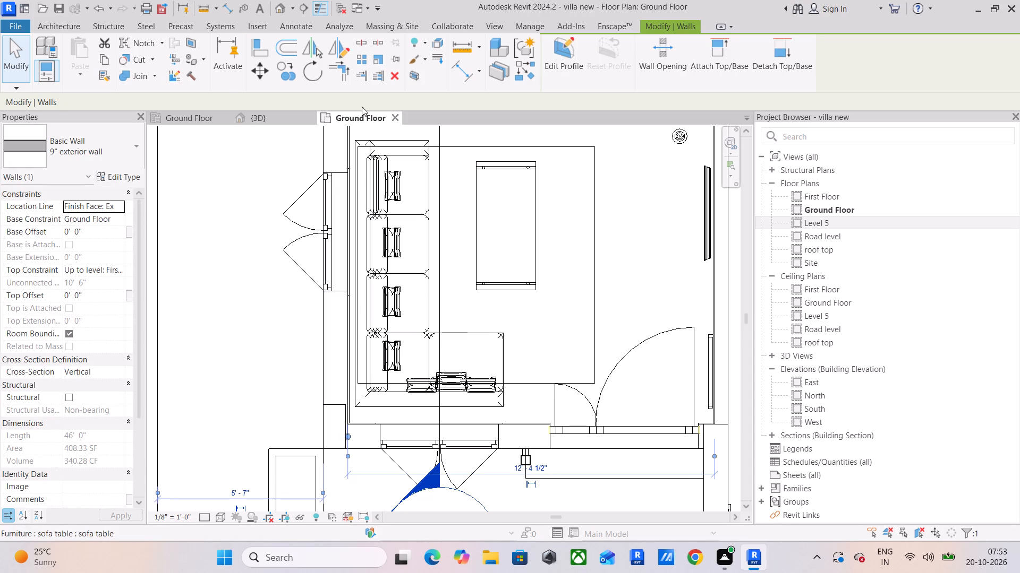
click(458, 73)
scroll(328, 352, up, 5)
click(319, 370)
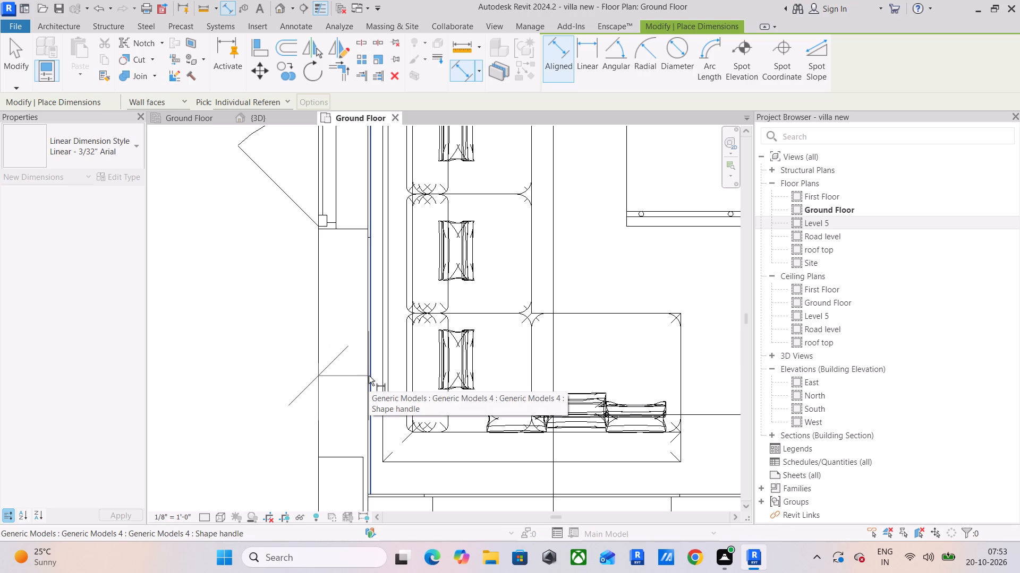
click(369, 376)
key(Escape)
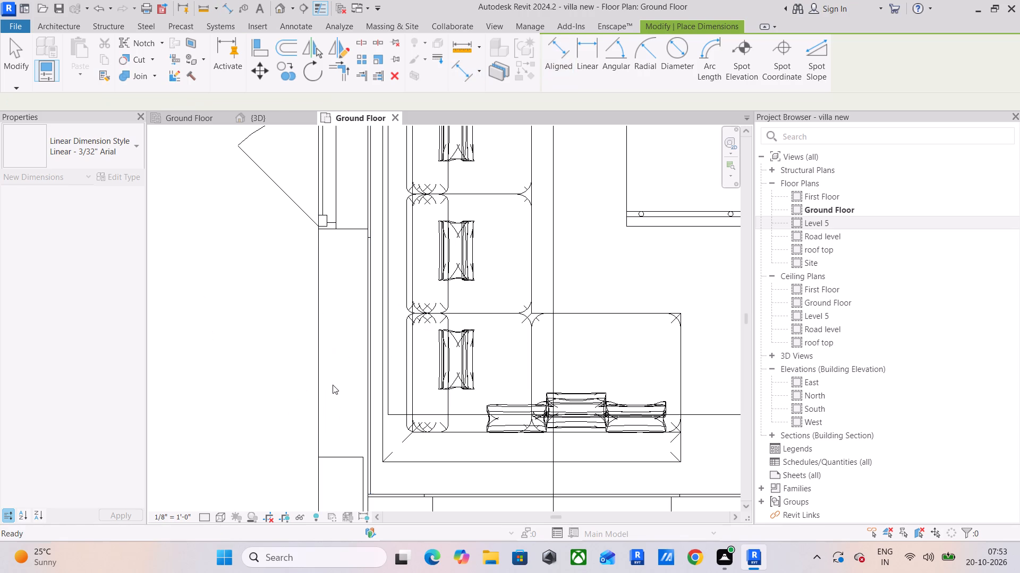
Set the gap between the detail-line rectangle's room-side line and the exterior wall's inner face to 0.
scroll(333, 385, down, 3)
key(Escape)
key(Escape)
click(346, 433)
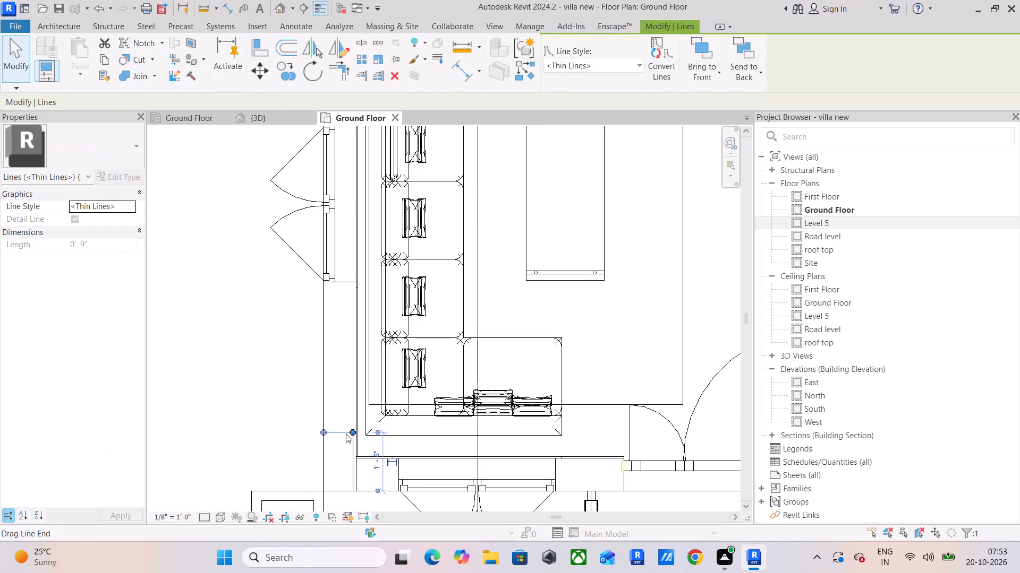
click(351, 456)
scroll(345, 468, up, 3)
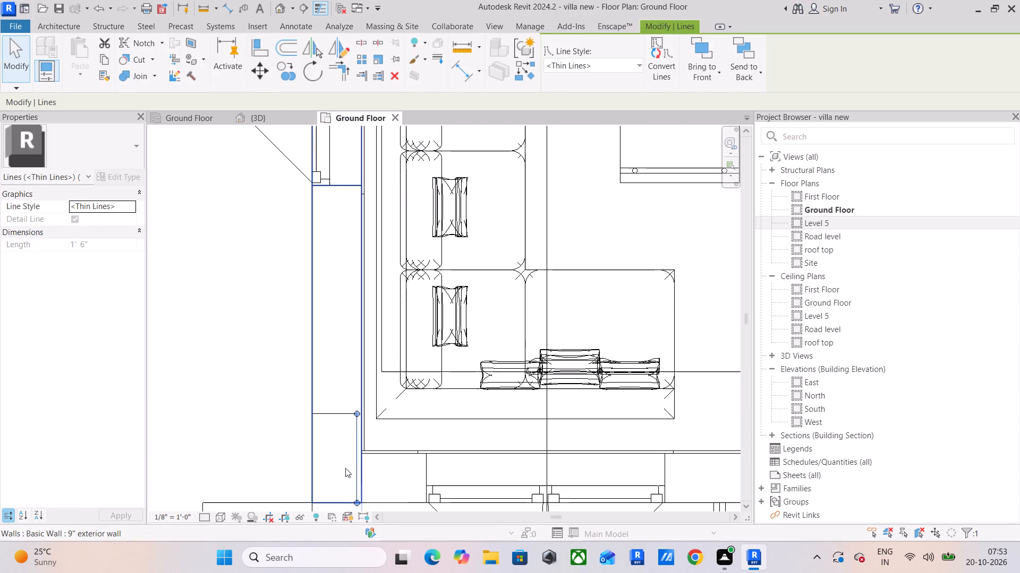
middle_drag(345, 468, 354, 389)
click(343, 459)
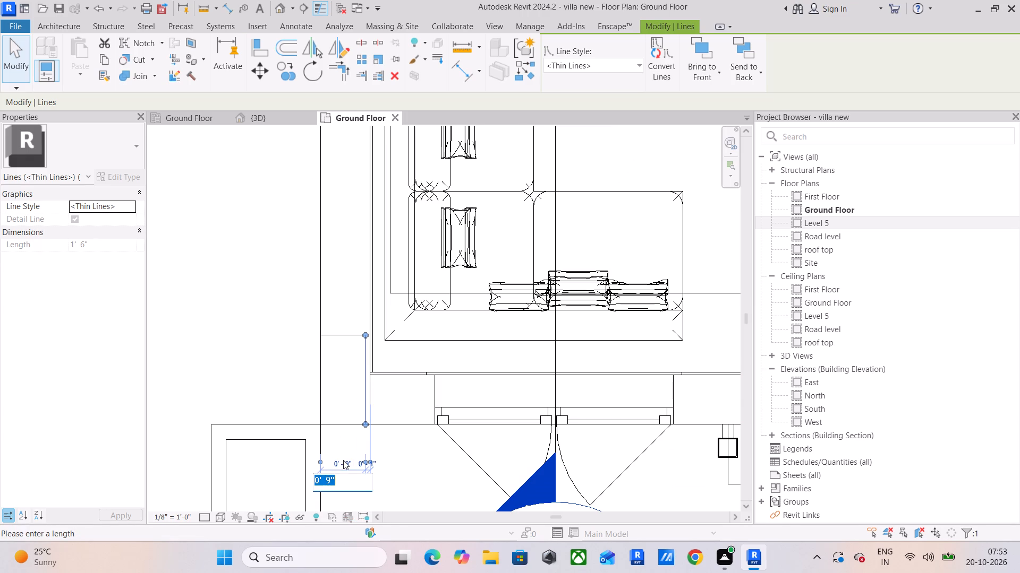
scroll(367, 465, up, 10)
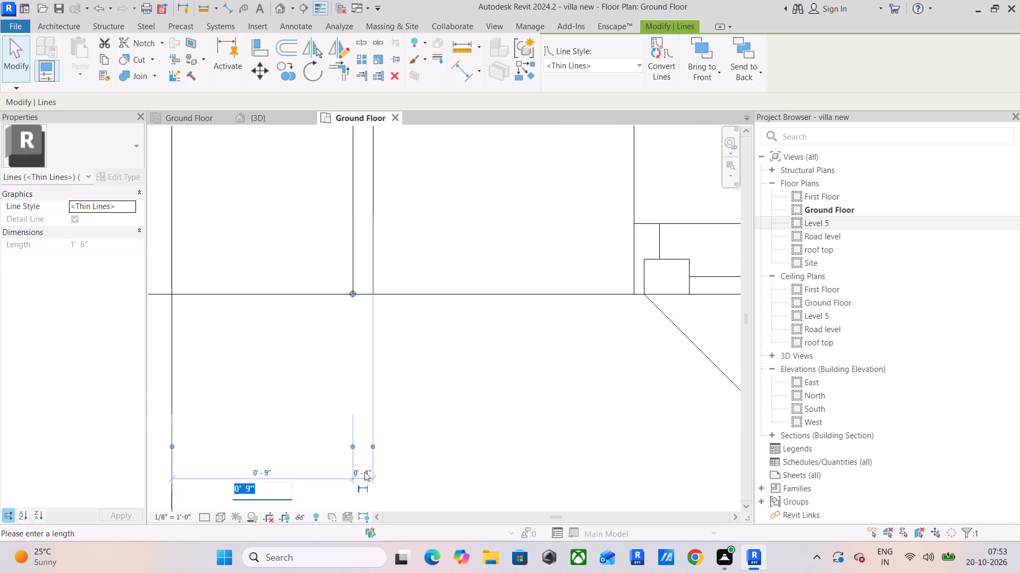
click(364, 472)
click(364, 472)
key(0)
key(Return)
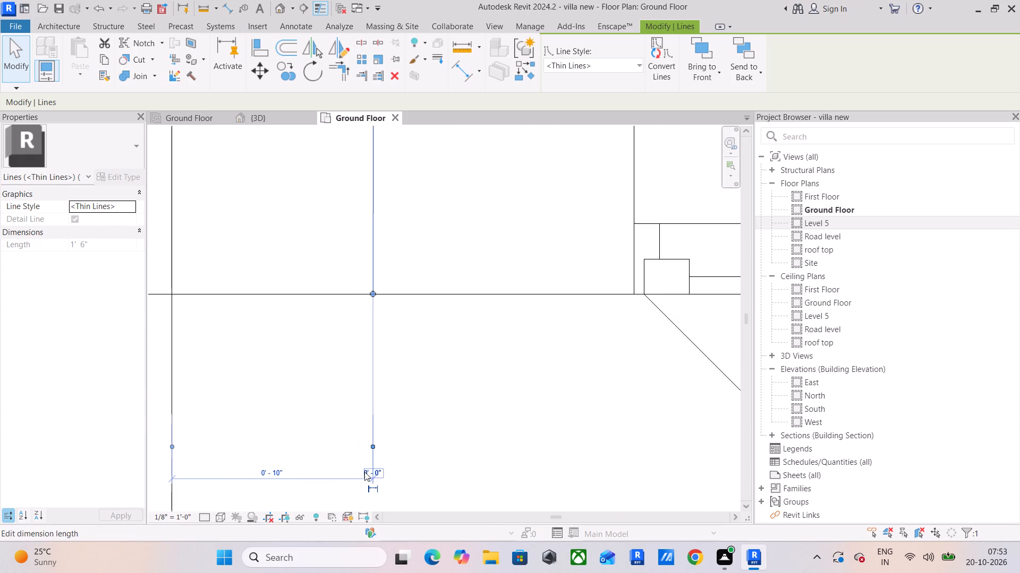
scroll(482, 431, down, 3)
click(482, 431)
Set the detail-line rectangle's height to 1'2" by repositioning its upper line.
scroll(449, 418, down, 4)
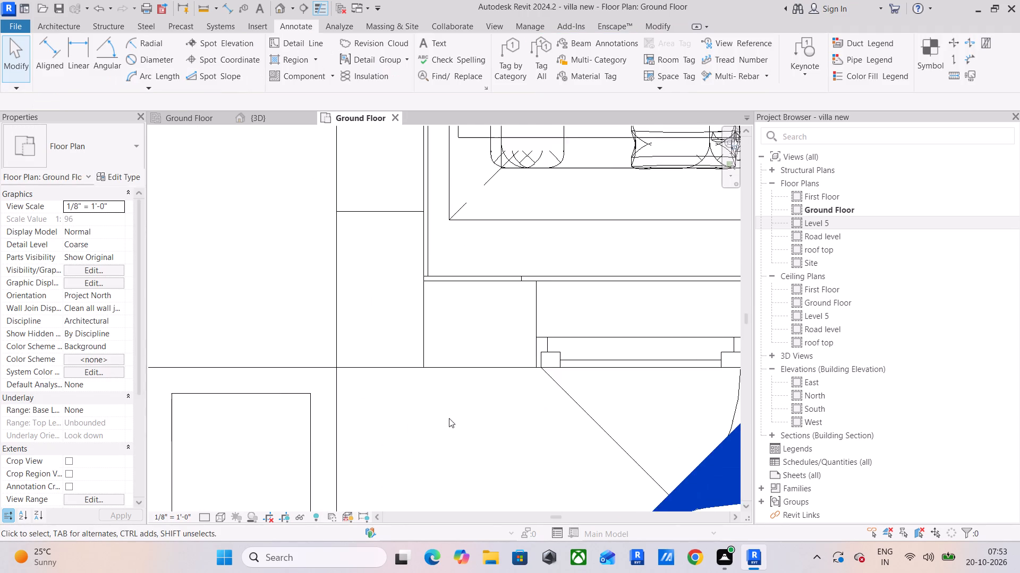
middle_drag(448, 418, 416, 436)
scroll(416, 436, down, 4)
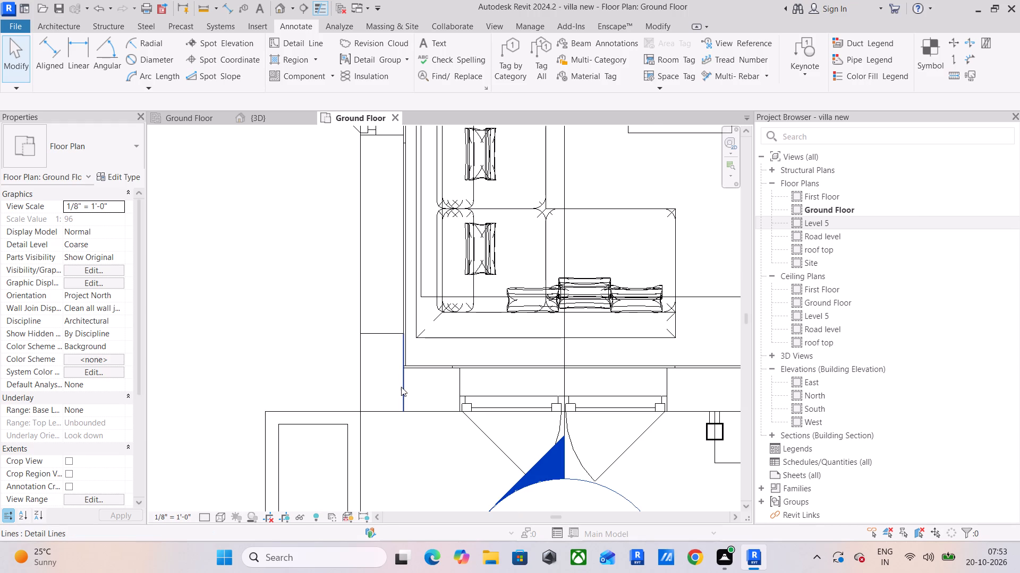
click(401, 387)
click(388, 335)
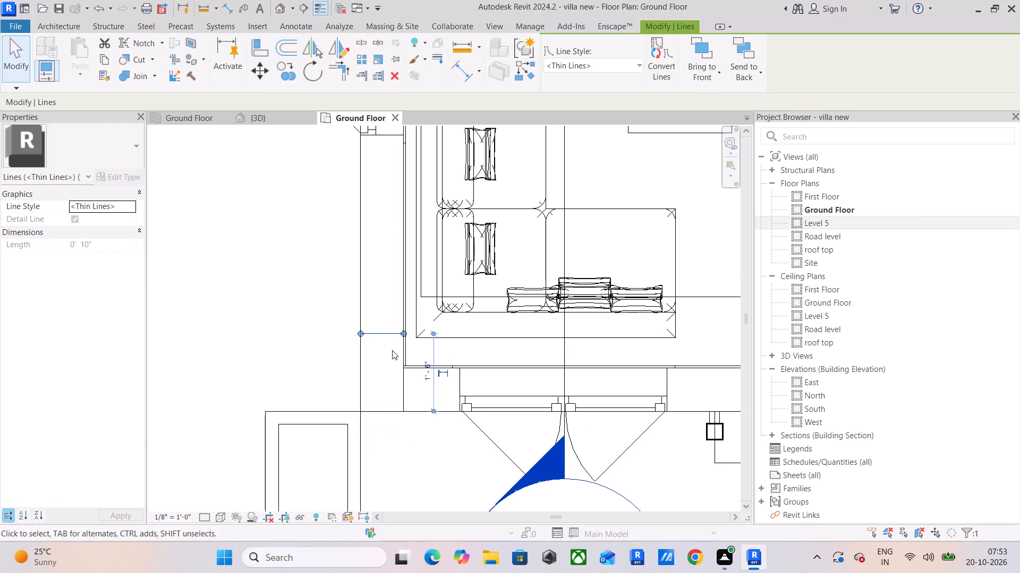
click(426, 376)
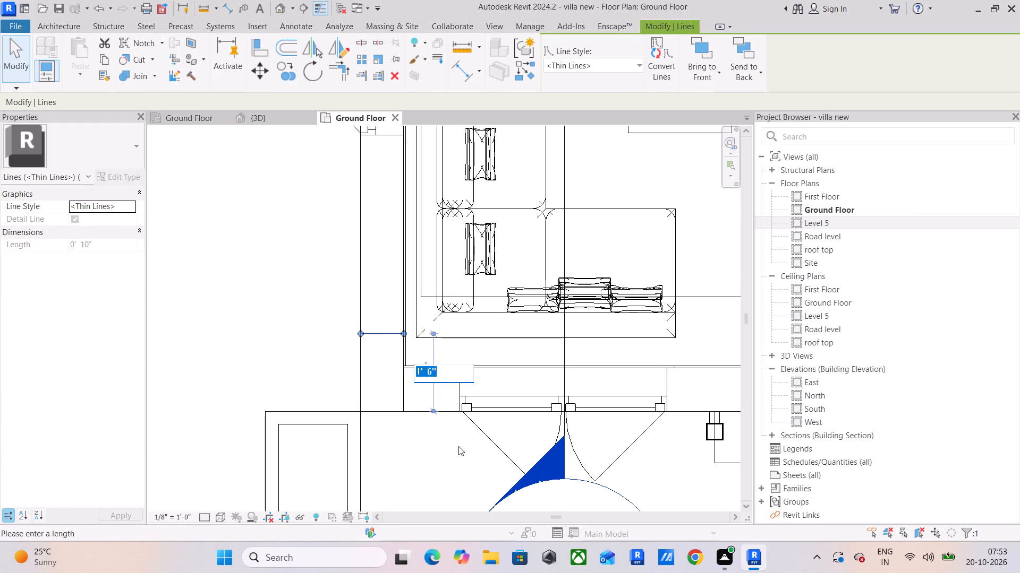
text(1'2")
key(Return)
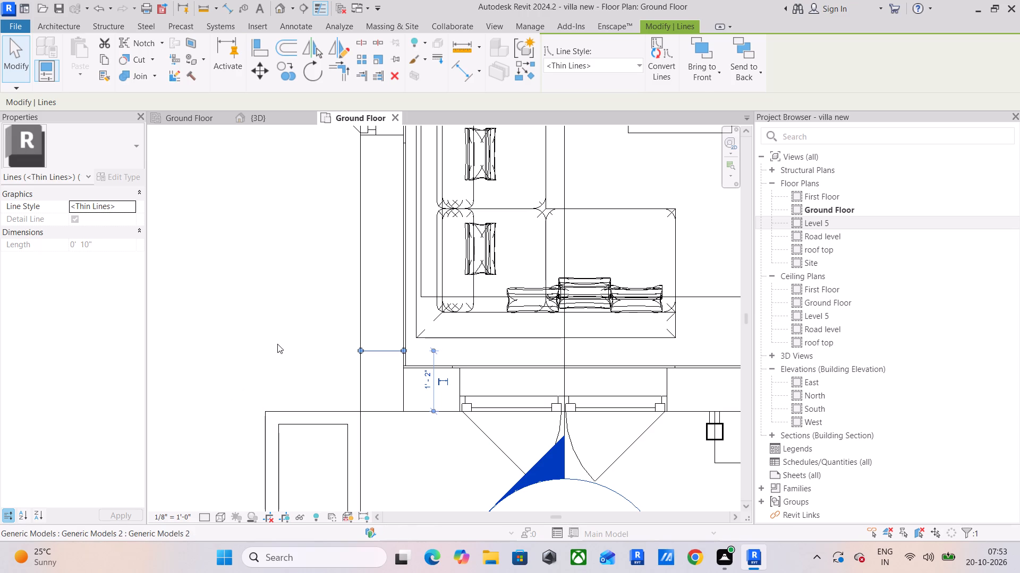
click(277, 344)
Select the whole rectangle and start a multiple copy from its outer wall corner, placing one at the wall corner beside the living room's entrance door.
drag(341, 328, 423, 446)
scroll(423, 446, down, 3)
middle_drag(424, 446, 320, 468)
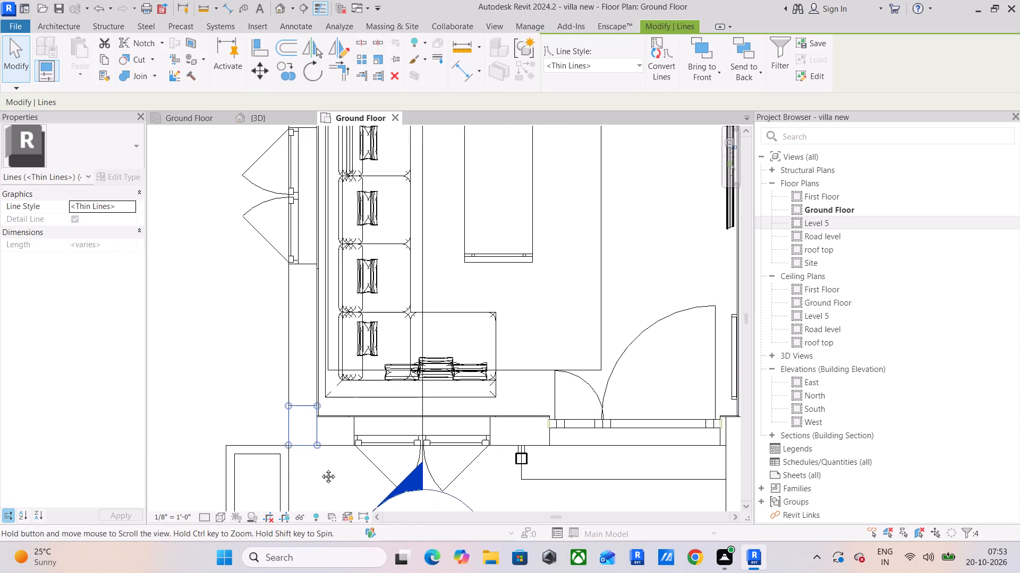
middle_drag(320, 468, 316, 467)
scroll(314, 464, down, 4)
click(260, 69)
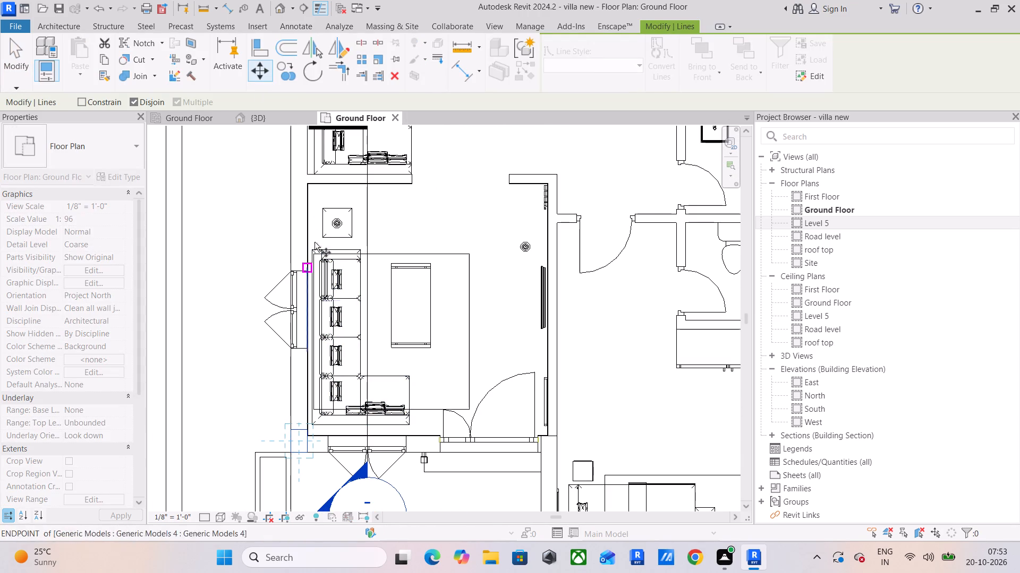
click(278, 73)
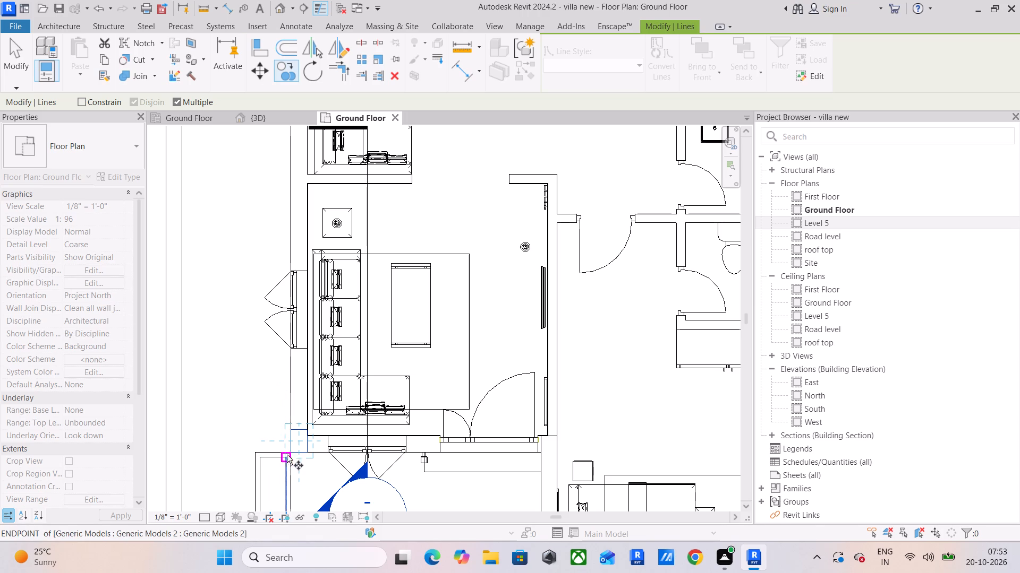
scroll(290, 452, up, 1)
click(290, 452)
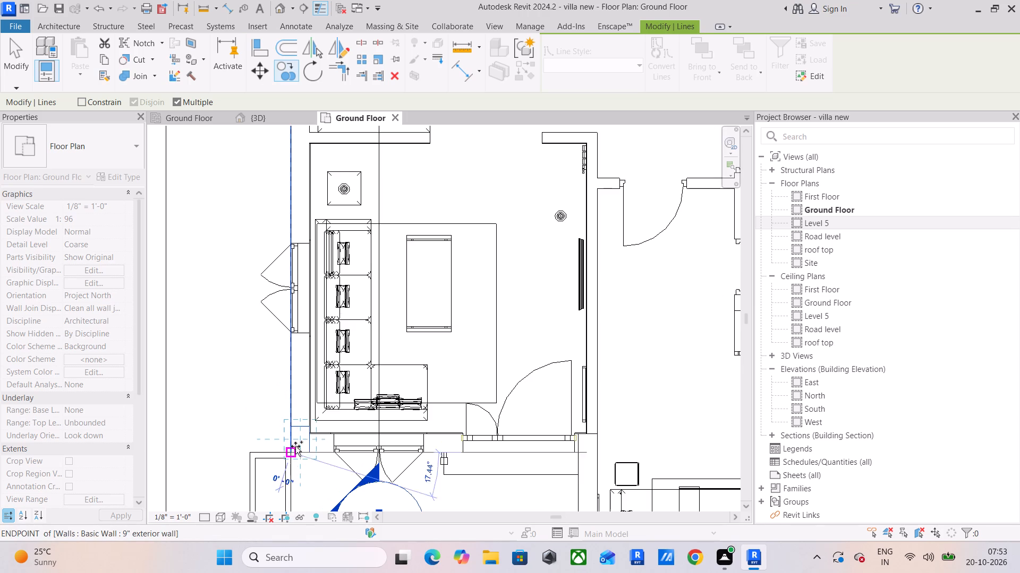
scroll(306, 410, down, 9)
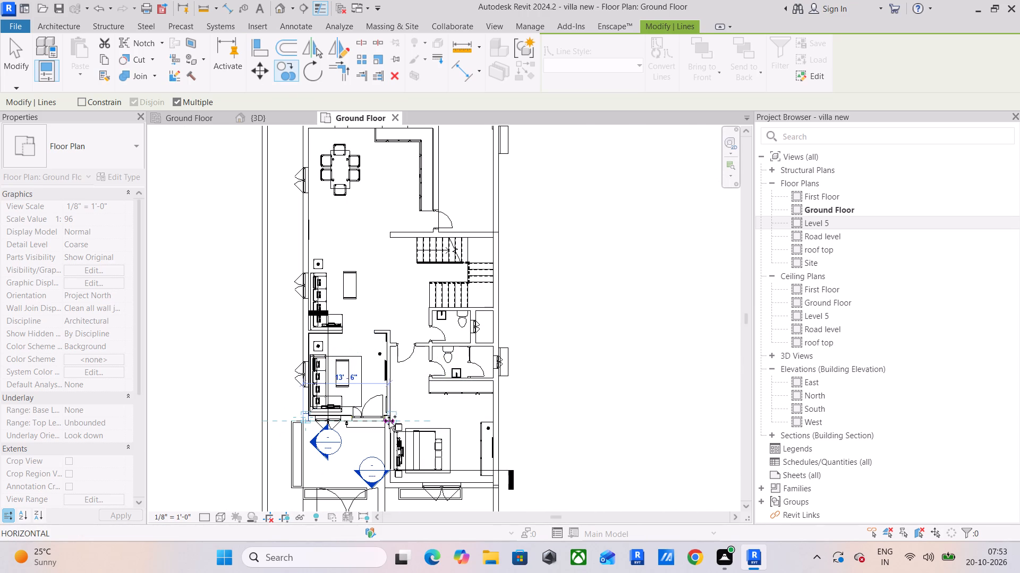
scroll(375, 421, up, 10)
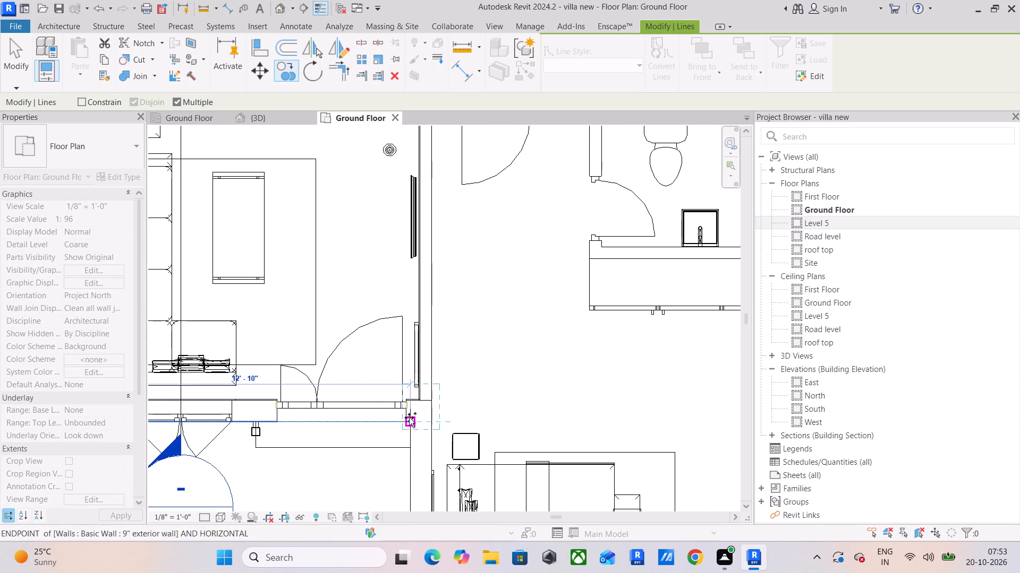
click(409, 418)
Place copies of the column outline at both ends of the bedroom's front window wall.
scroll(466, 483, down, 4)
middle_drag(466, 482, 355, 204)
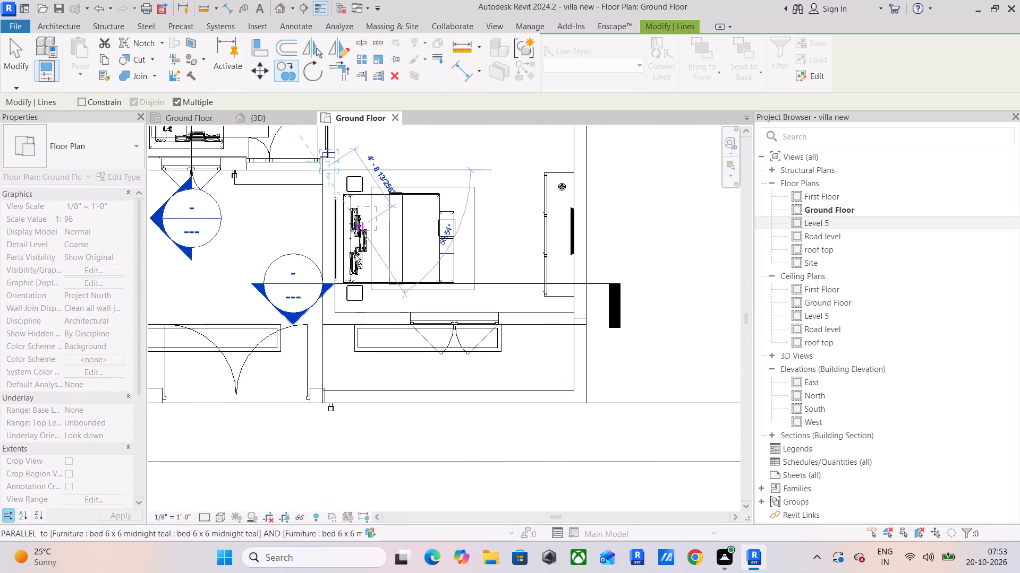
click(324, 323)
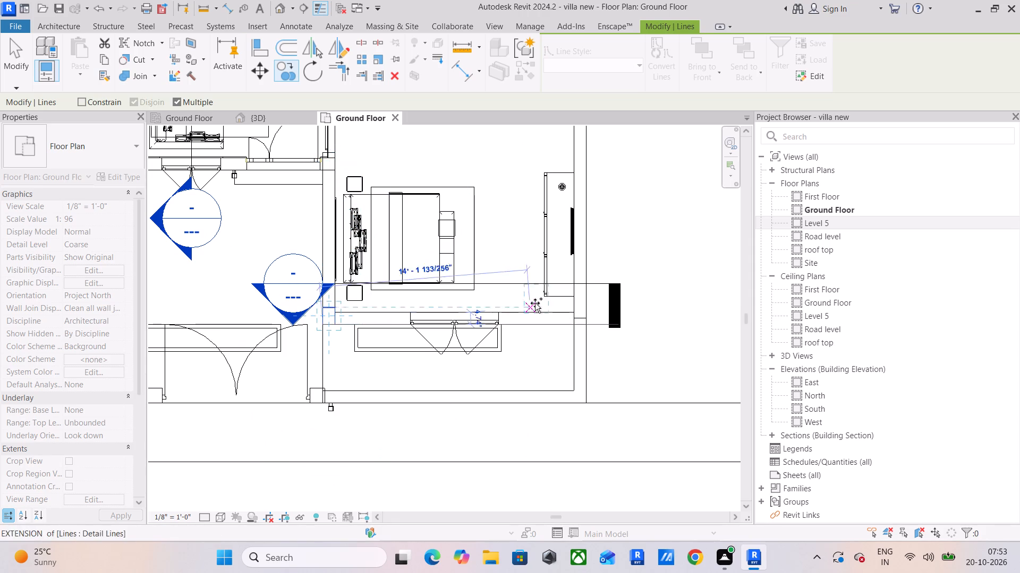
middle_drag(559, 309, 380, 349)
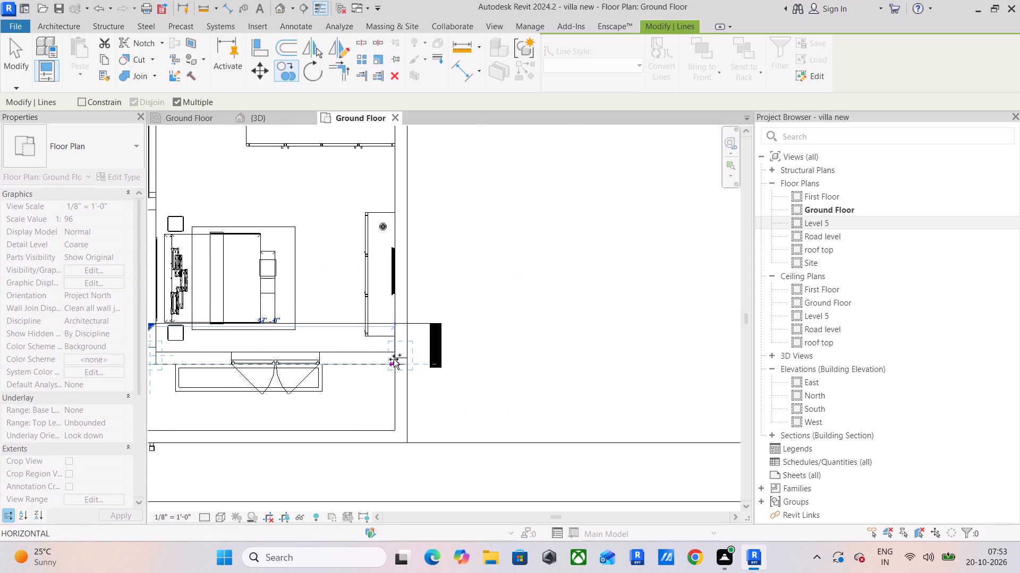
click(394, 364)
Place copies on the side exterior wall where the bathroom-wardrobe wall and the toilet-staircase wall meet it.
scroll(379, 312, down, 3)
middle_drag(379, 312, 356, 545)
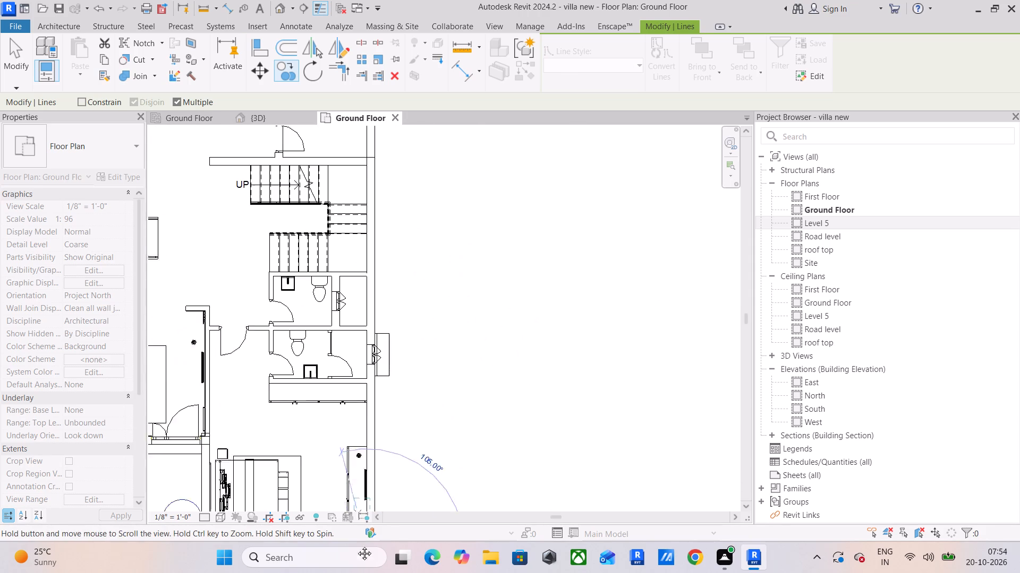
middle_drag(356, 545, 356, 555)
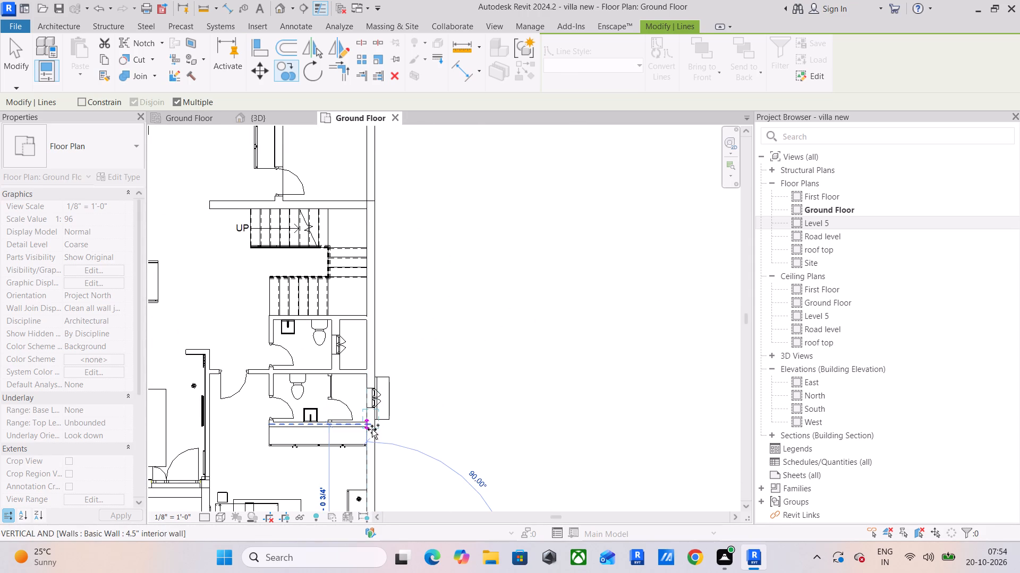
scroll(371, 433, up, 10)
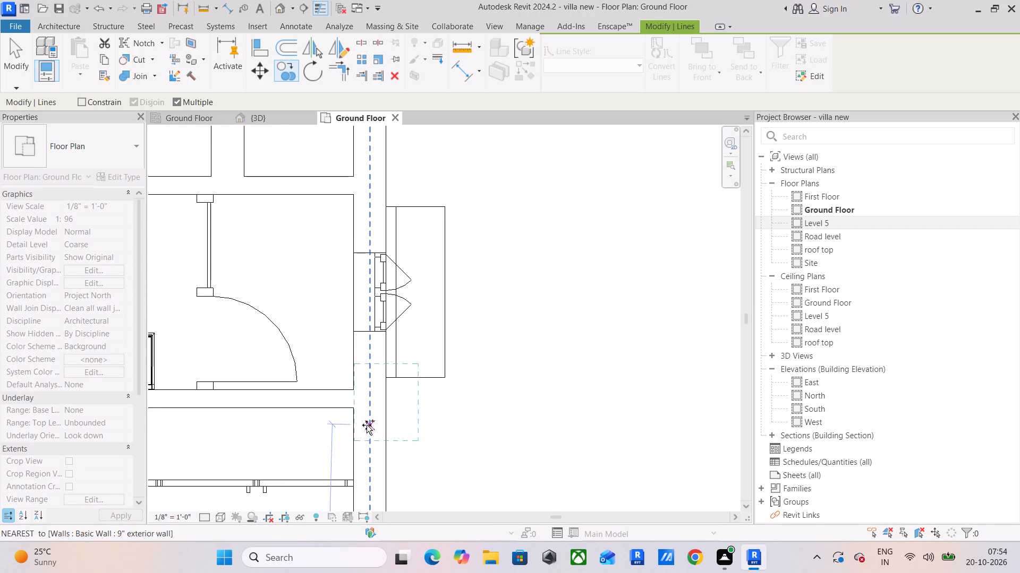
click(358, 427)
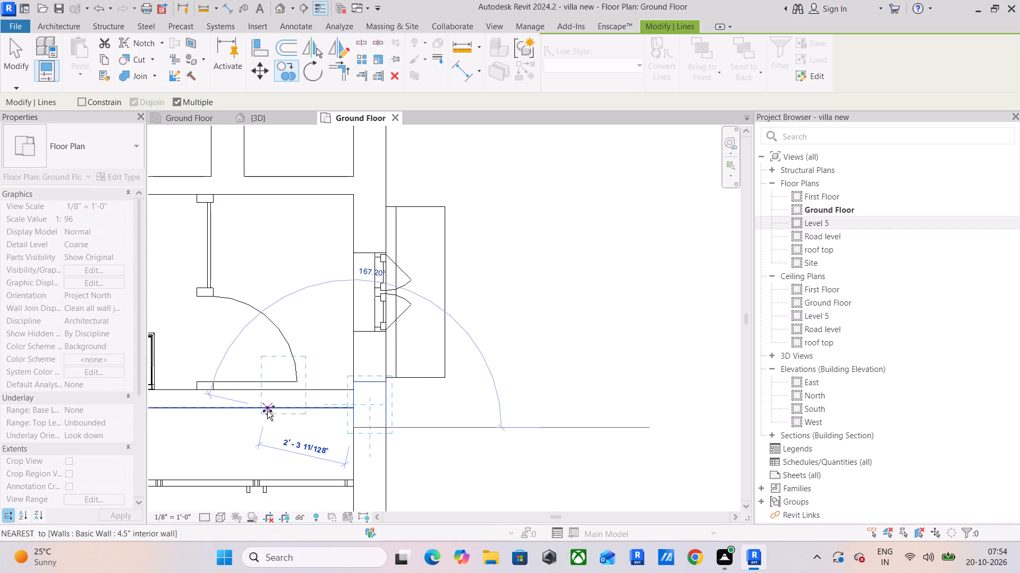
scroll(361, 389, down, 10)
scroll(354, 337, up, 7)
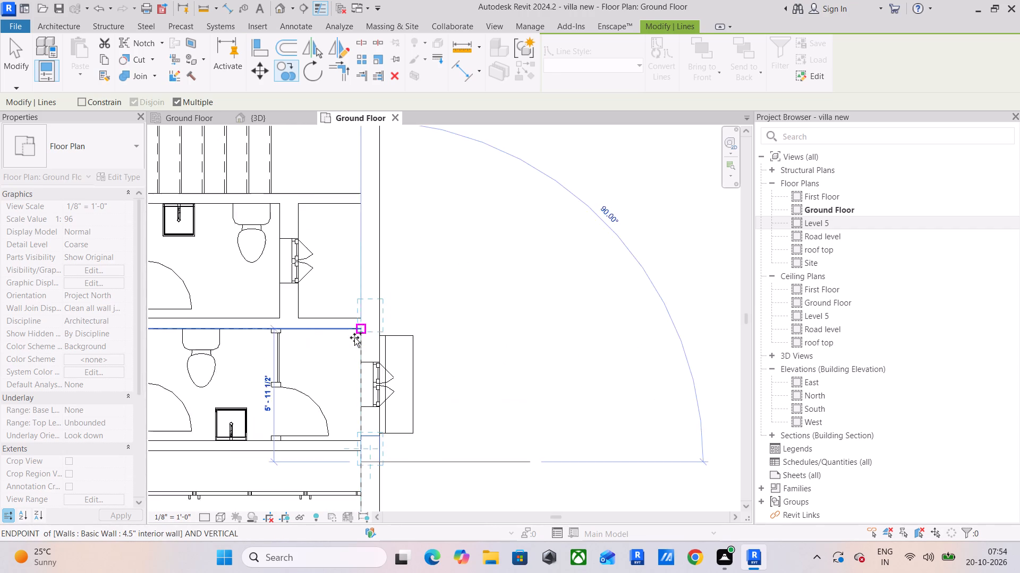
scroll(354, 337, up, 4)
scroll(354, 337, down, 10)
middle_drag(354, 337, 354, 435)
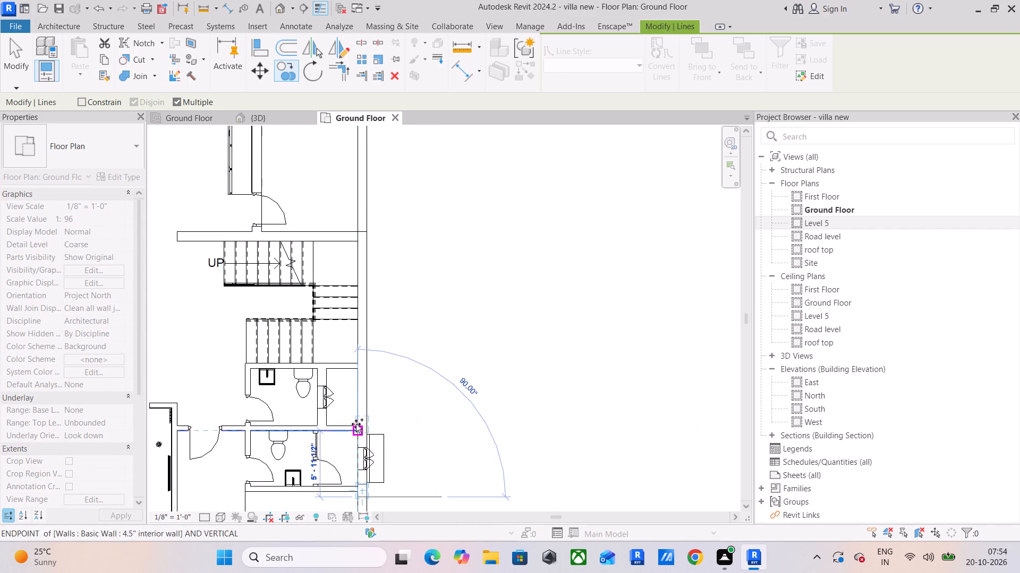
scroll(361, 385, up, 10)
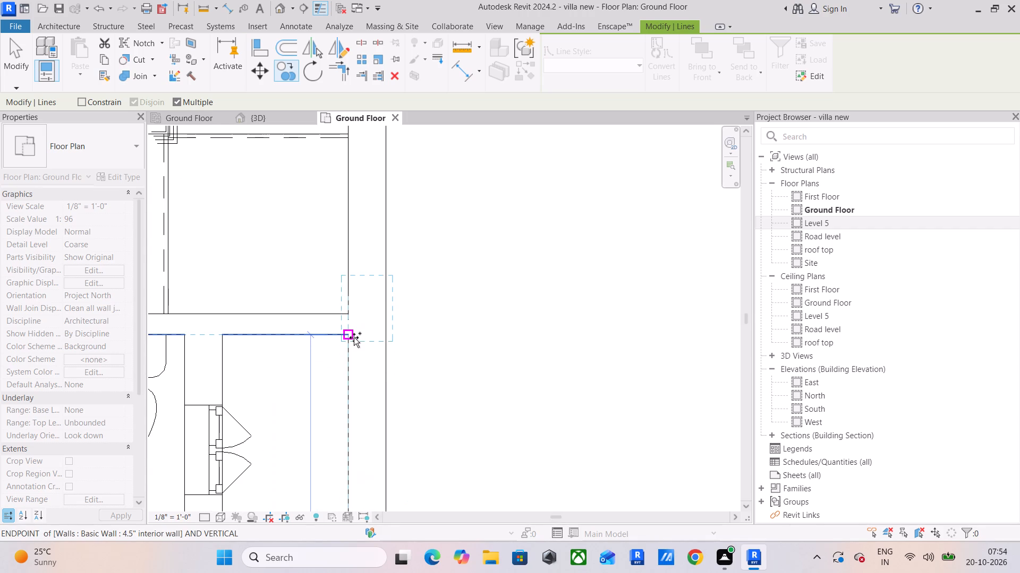
click(354, 337)
Place copies at both ends of the long wall beyond the staircase: its exterior wall junction and its free end.
scroll(354, 337, down, 9)
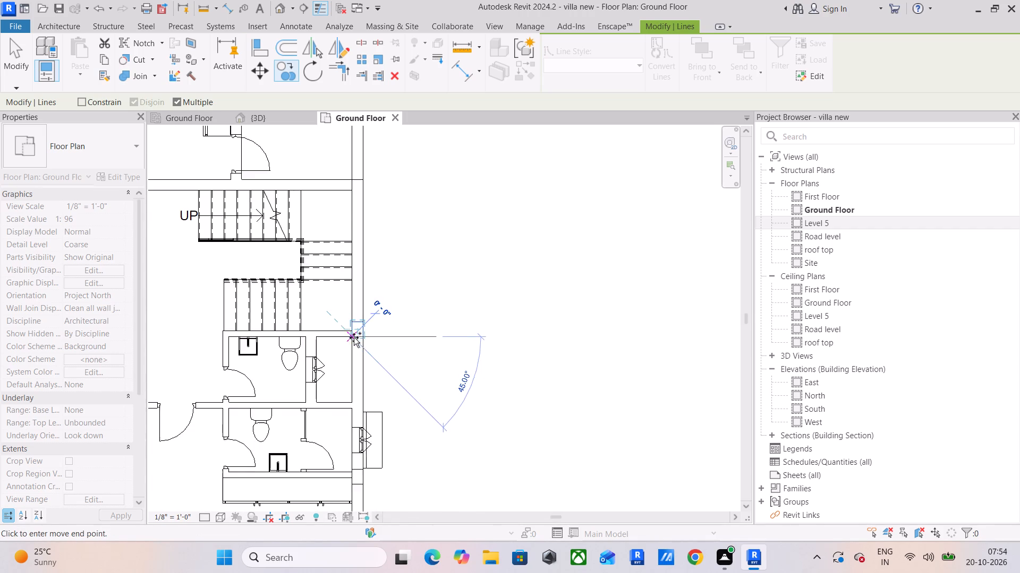
middle_drag(354, 337, 358, 468)
scroll(367, 310, up, 3)
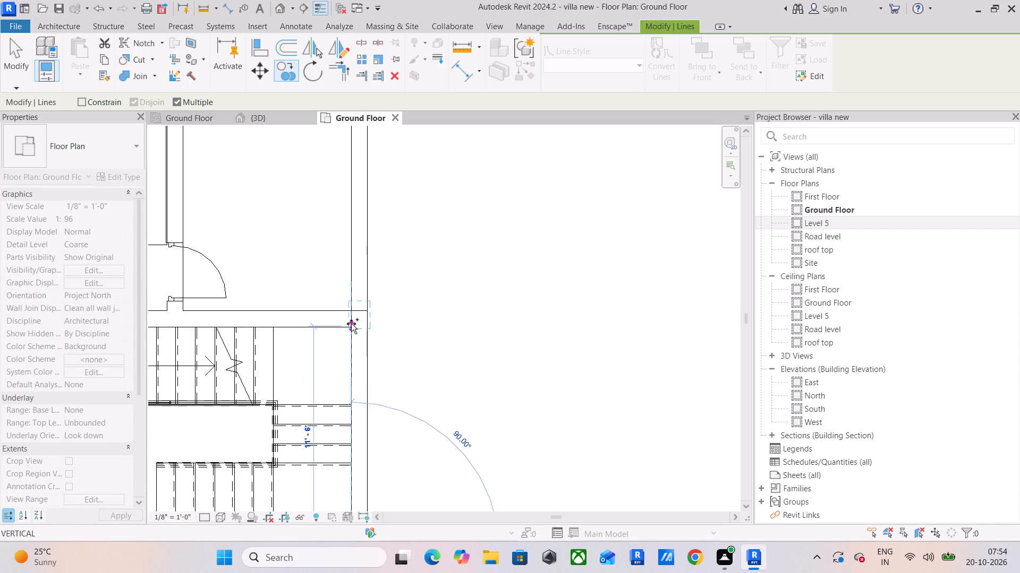
click(351, 324)
scroll(351, 324, down, 8)
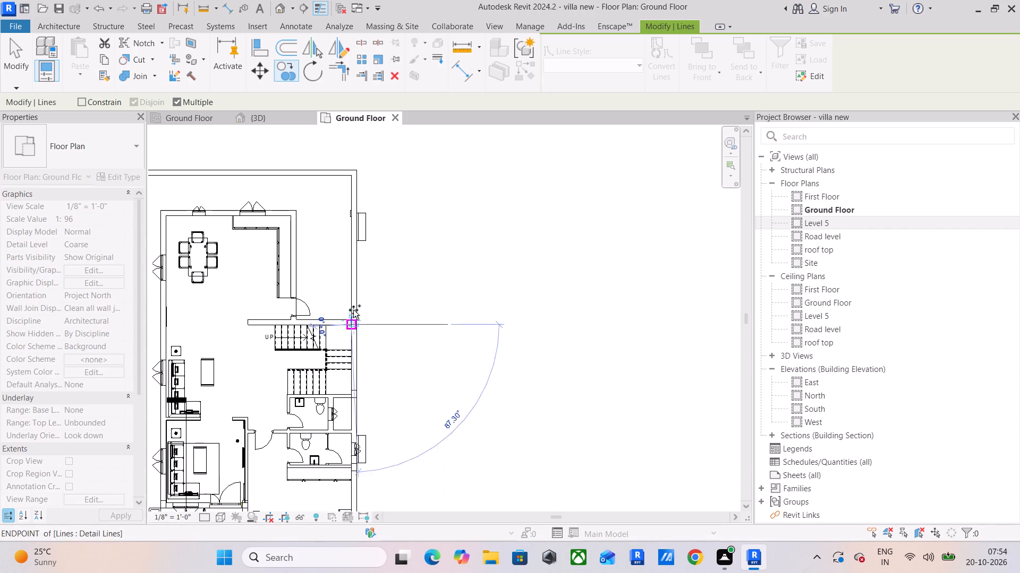
middle_drag(353, 309, 361, 456)
middle_drag(259, 450, 273, 394)
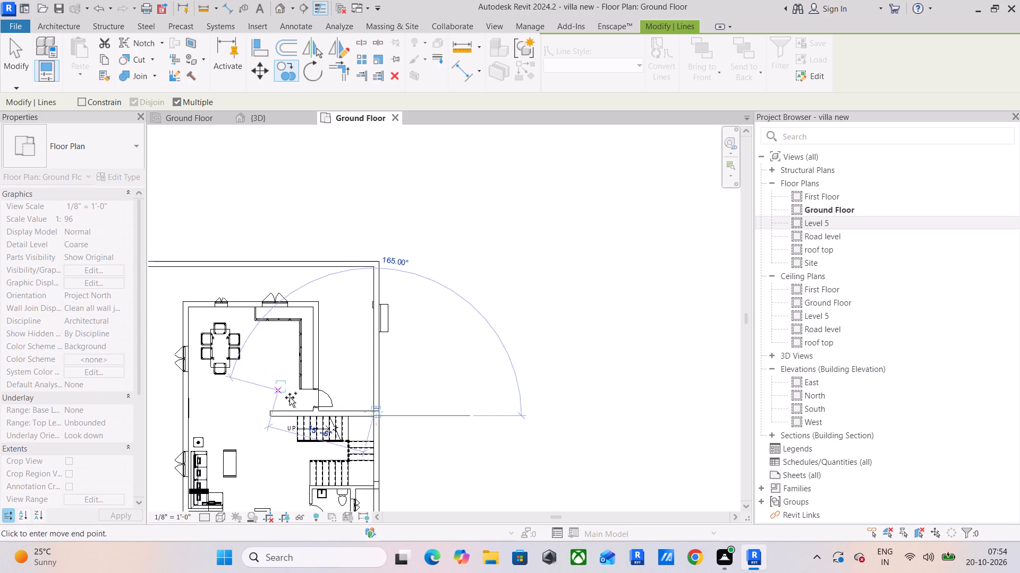
scroll(292, 408, up, 8)
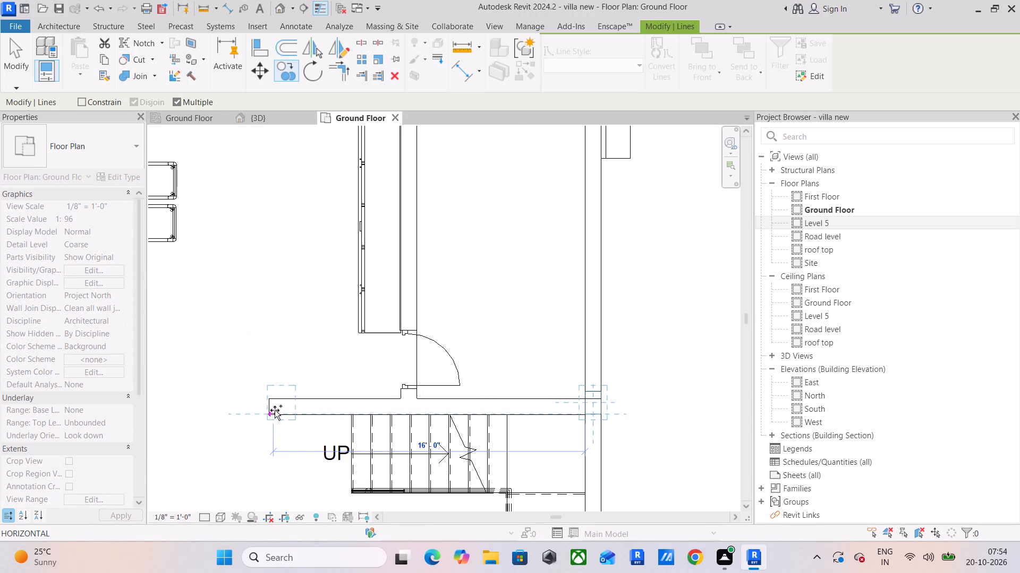
key(space)
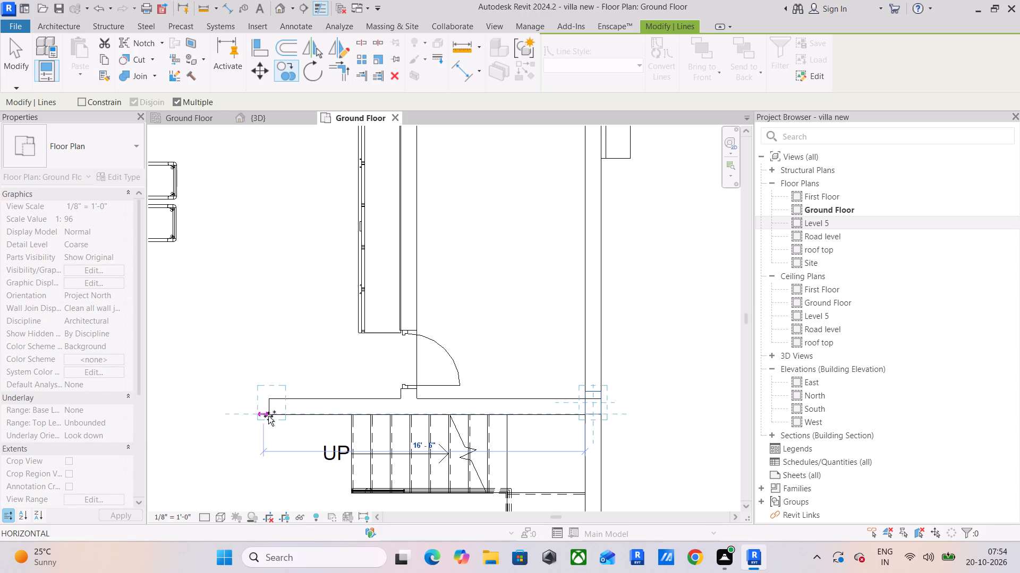
scroll(270, 414, up, 11)
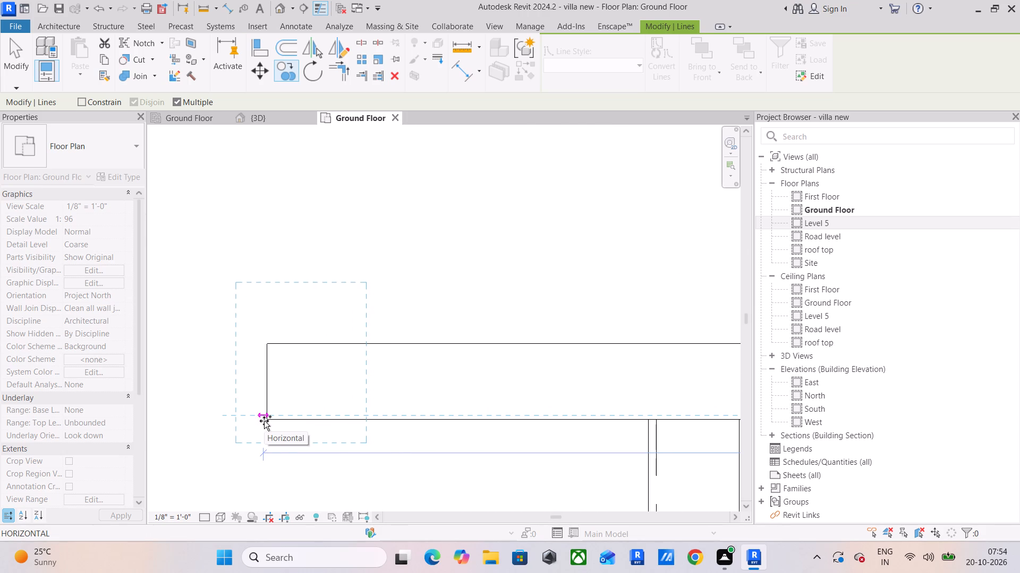
scroll(266, 419, up, 11)
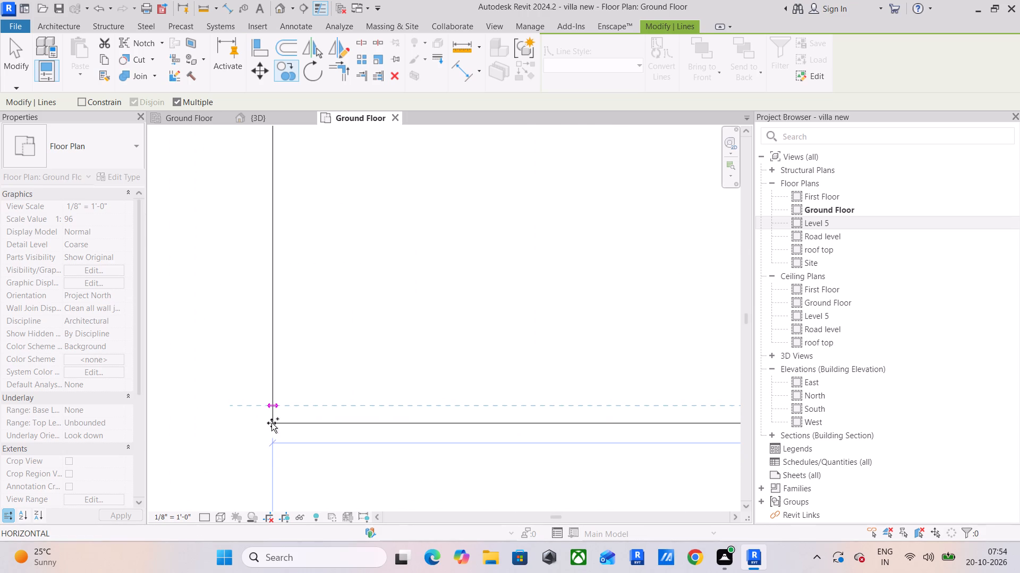
click(271, 423)
Place copies of the column outline at both outer corners of the exterior wall behind the kitchen and dining area.
scroll(476, 426, down, 10)
middle_drag(600, 370, 156, 572)
scroll(353, 535, down, 6)
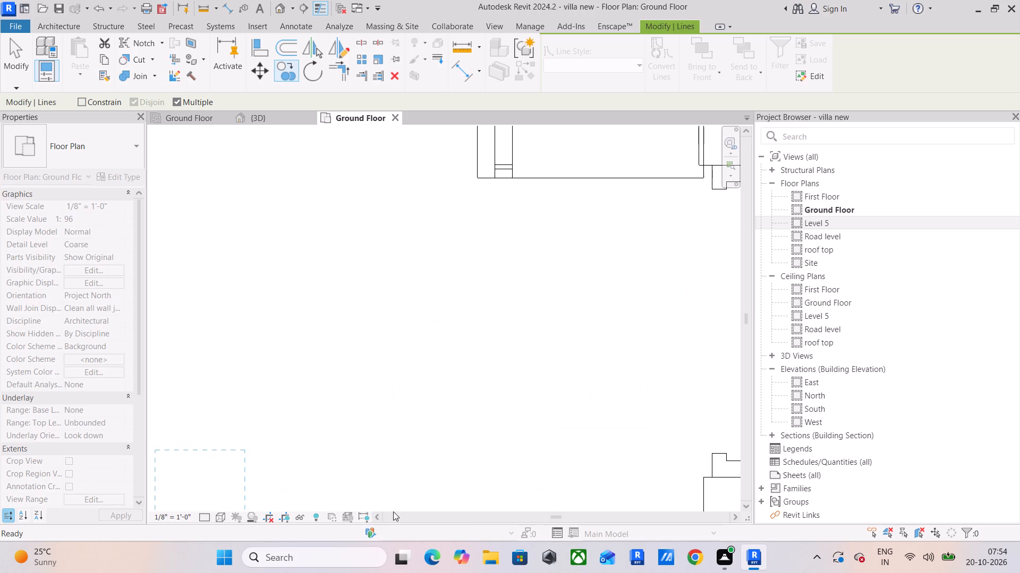
scroll(443, 419, down, 14)
middle_drag(443, 419, 346, 548)
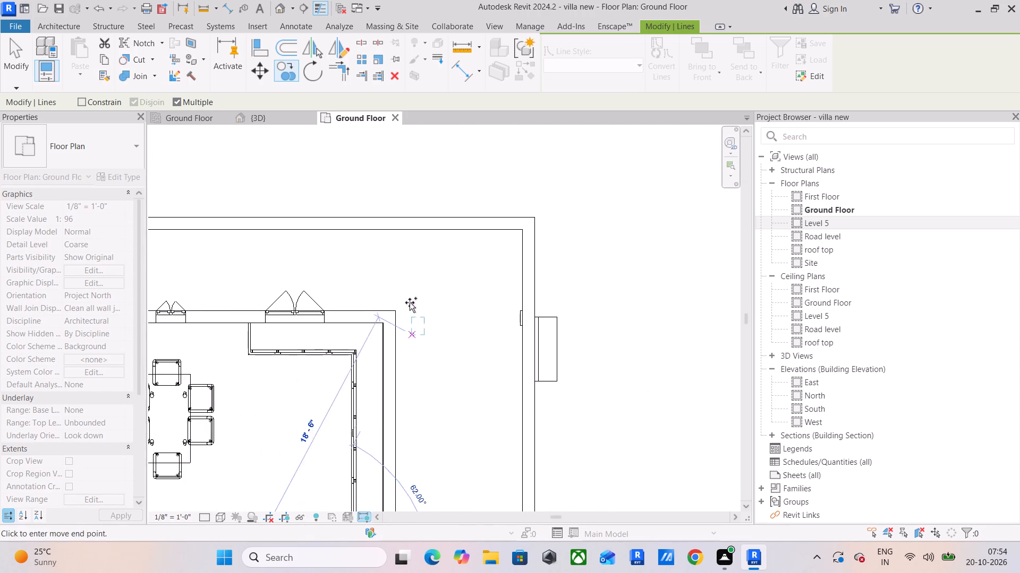
scroll(409, 301, up, 4)
scroll(365, 344, up, 5)
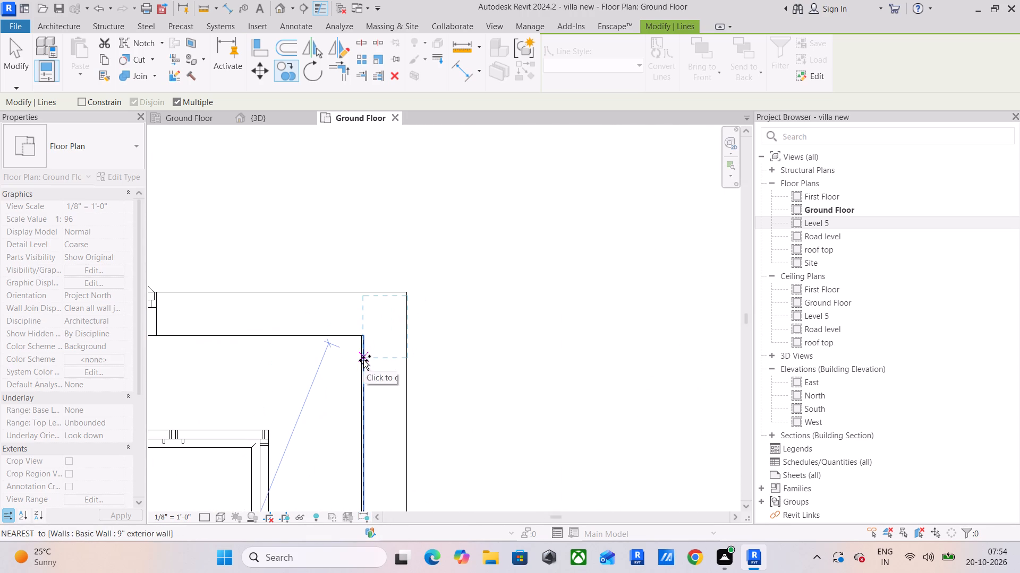
click(363, 337)
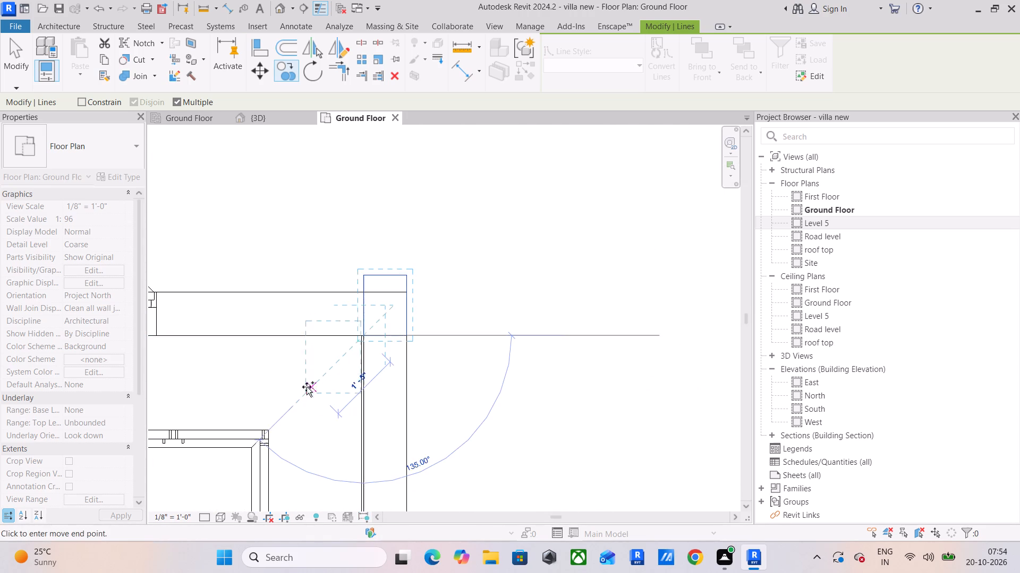
scroll(304, 389, down, 5)
middle_drag(300, 397, 736, 375)
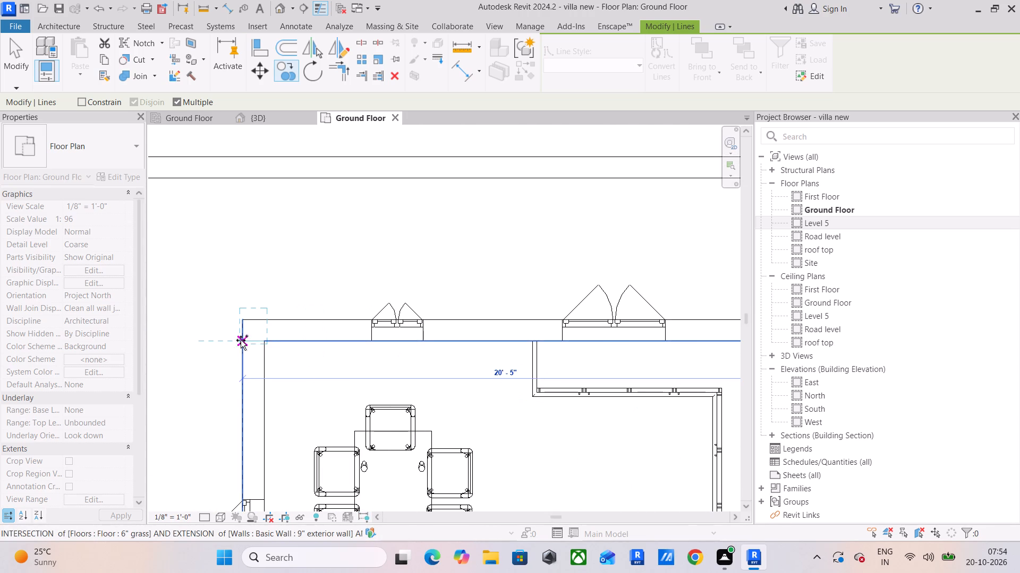
click(243, 338)
Place copies on the dining-side exterior wall, in line with the staircase wall and at the 4.5" interior wall between the seating areas, and finish copying.
scroll(270, 387, down, 8)
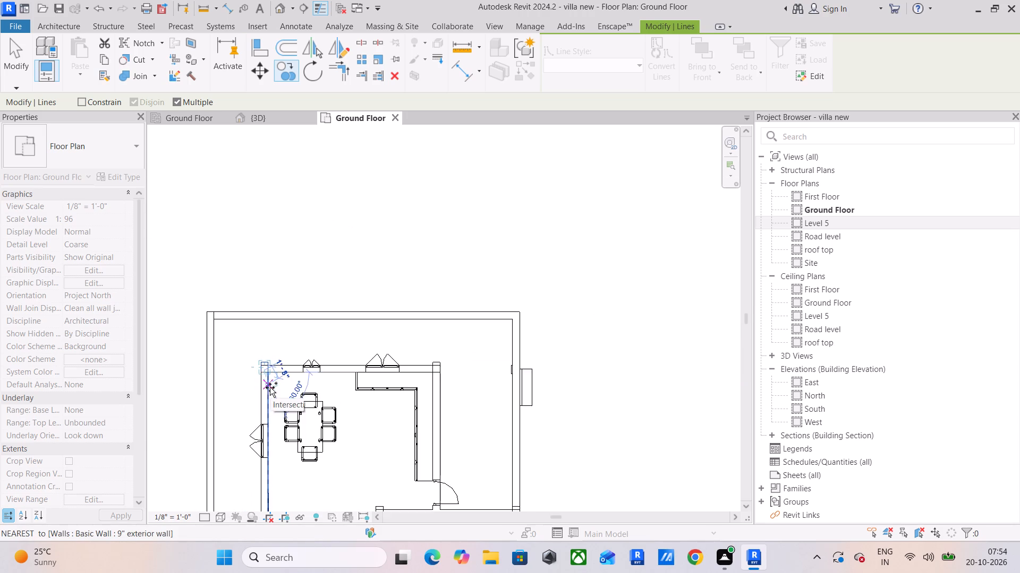
middle_drag(280, 378, 299, 242)
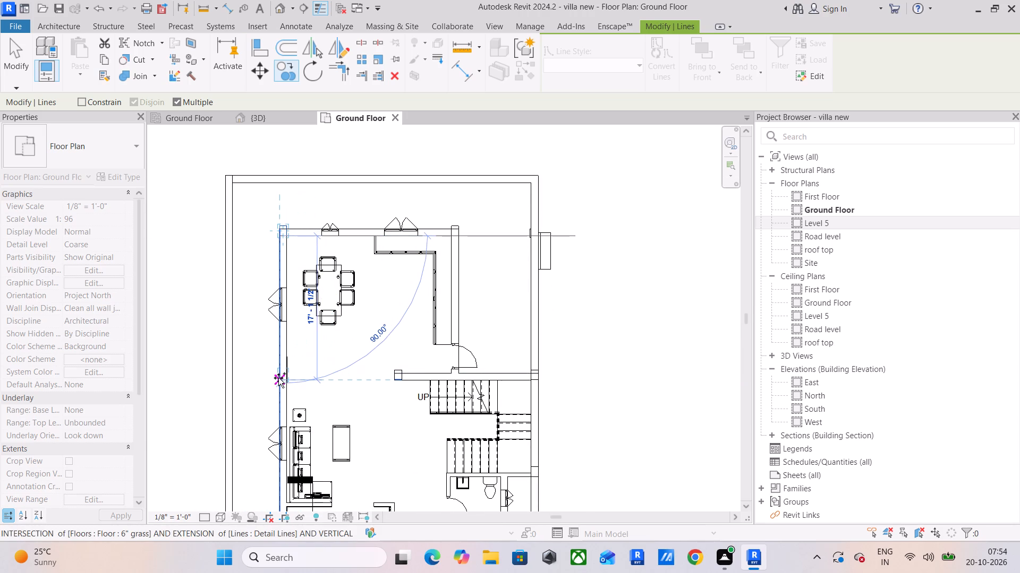
scroll(278, 378, up, 5)
click(278, 378)
scroll(333, 432, down, 5)
middle_drag(338, 430, 369, 260)
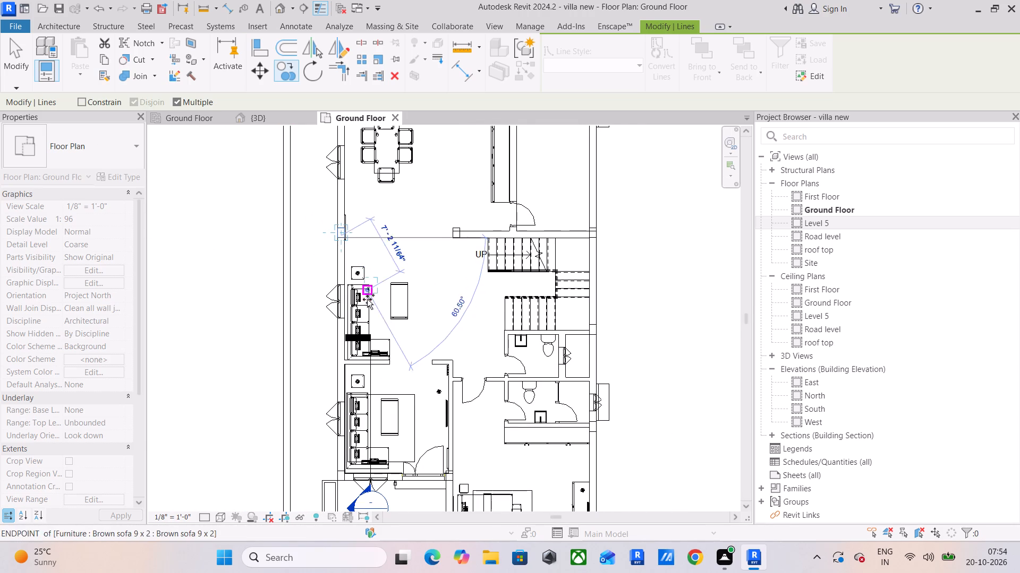
scroll(342, 355, up, 5)
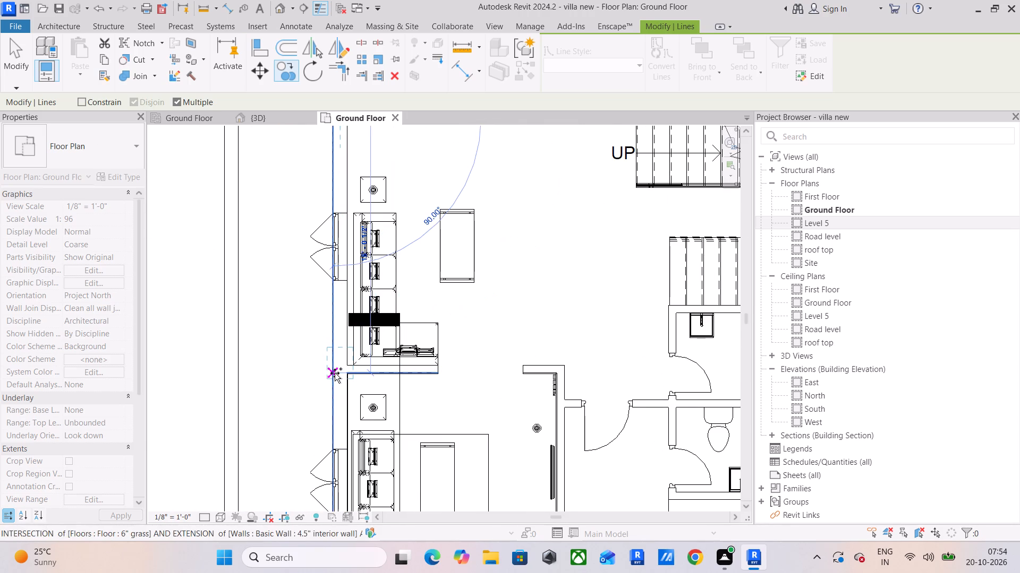
click(335, 373)
key(Escape)
key(Escape)
key(Escape)
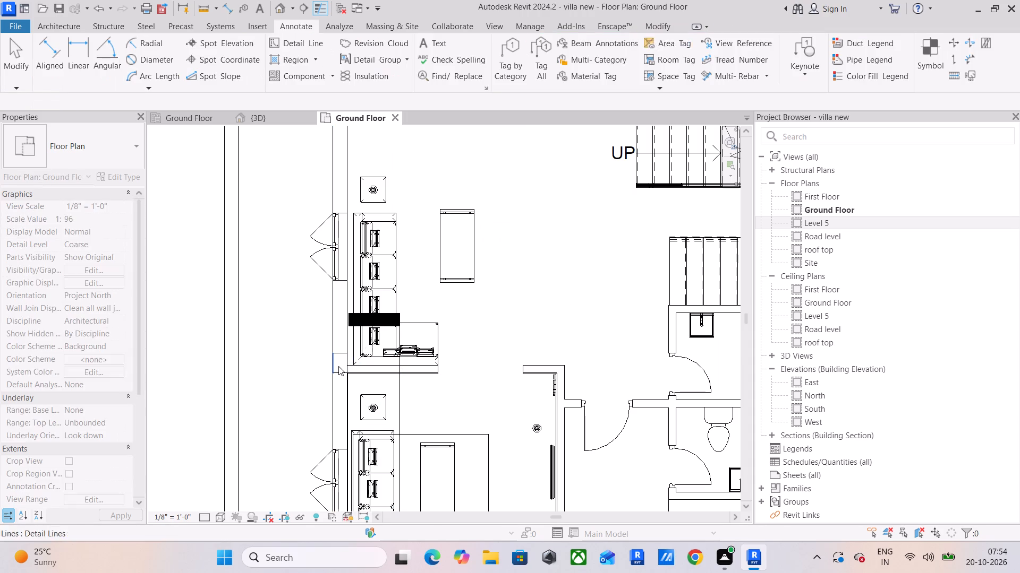
key(Escape)
Move the outline at the junction between the seating areas along the exterior wall to centre it on the interior wall's thickness.
scroll(347, 374, up, 12)
middle_drag(414, 338, 413, 375)
click(316, 299)
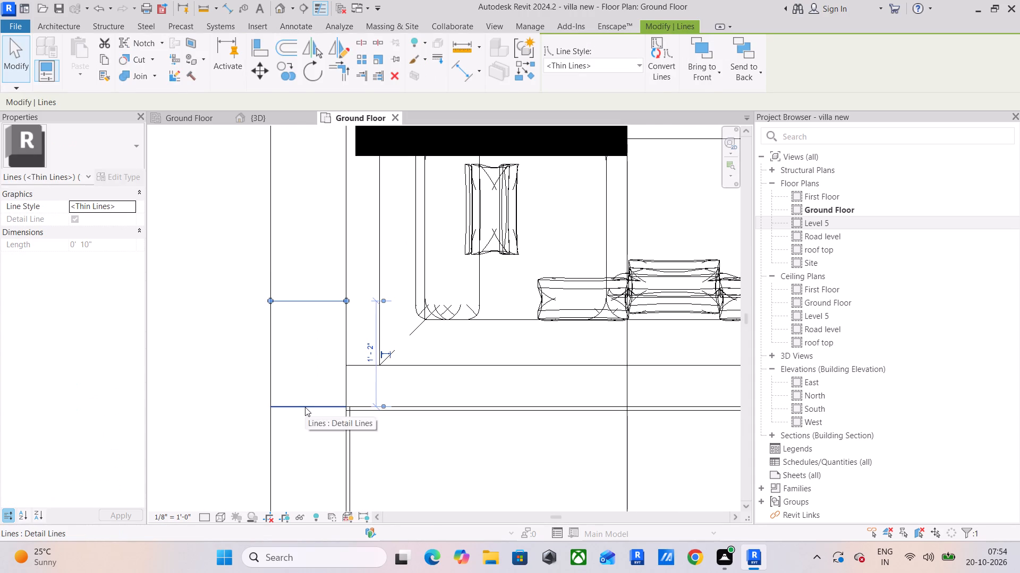
key(Escape)
key(Escape)
drag(256, 254, 355, 436)
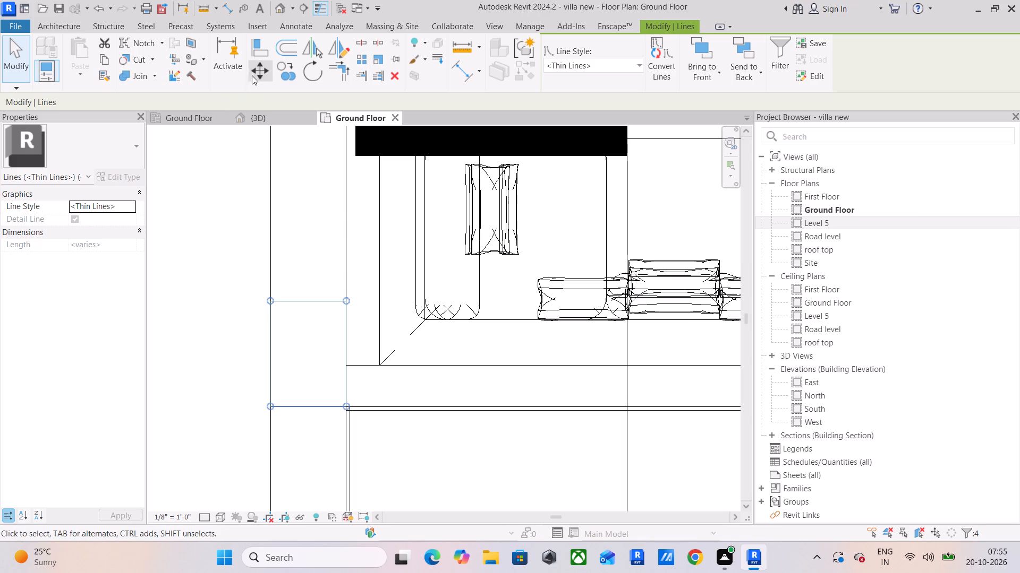
click(254, 72)
click(343, 350)
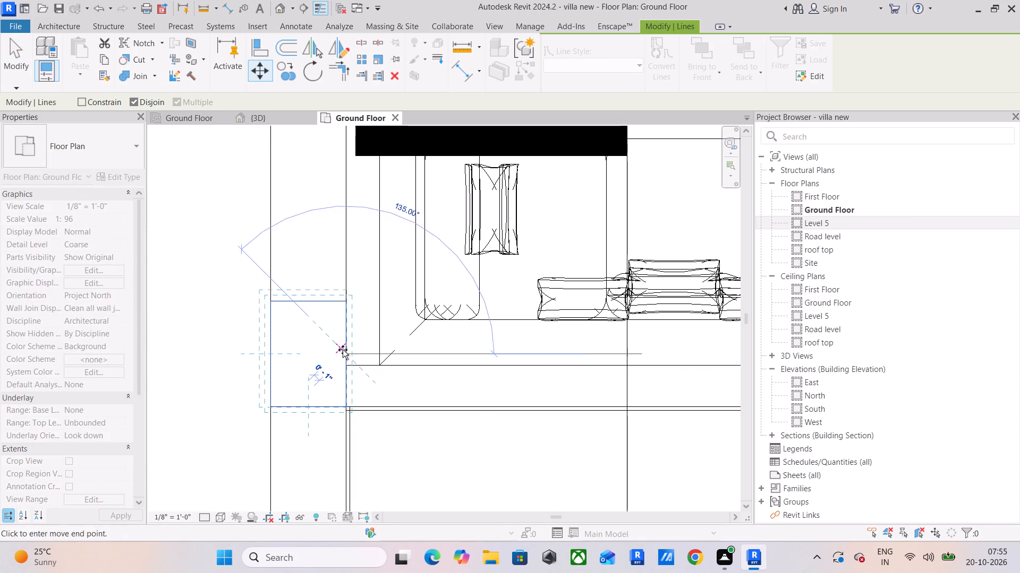
click(344, 381)
scroll(414, 403, down, 5)
middle_drag(435, 416, 353, 262)
click(352, 265)
Copy that outline by the midpoint of its inner edge to the interior wall corner across the living room, near the passage door.
scroll(388, 333, down, 5)
middle_drag(479, 315, 414, 318)
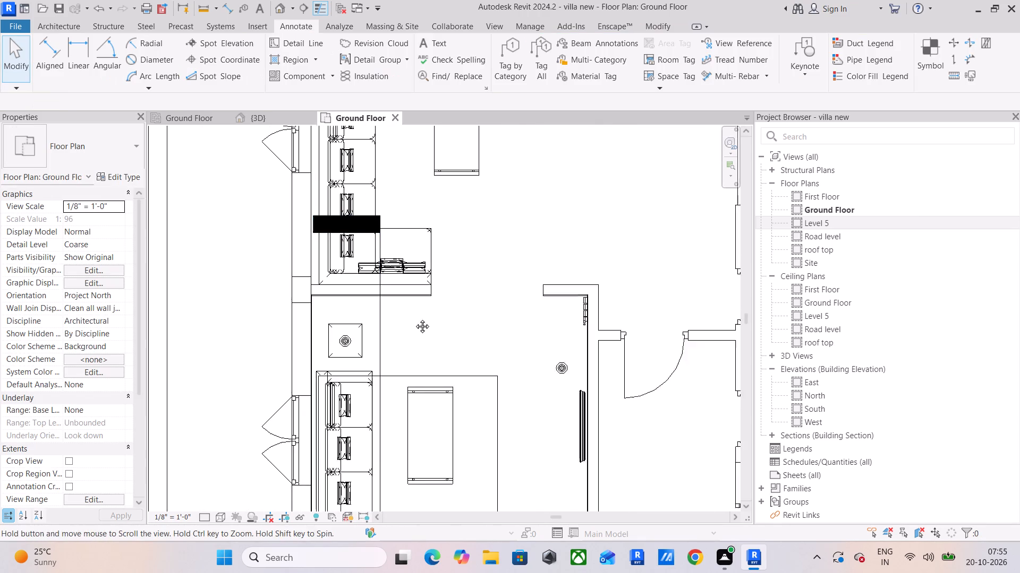
middle_drag(414, 318, 352, 318)
scroll(497, 292, down, 3)
scroll(416, 302, down, 2)
middle_drag(416, 302, 330, 301)
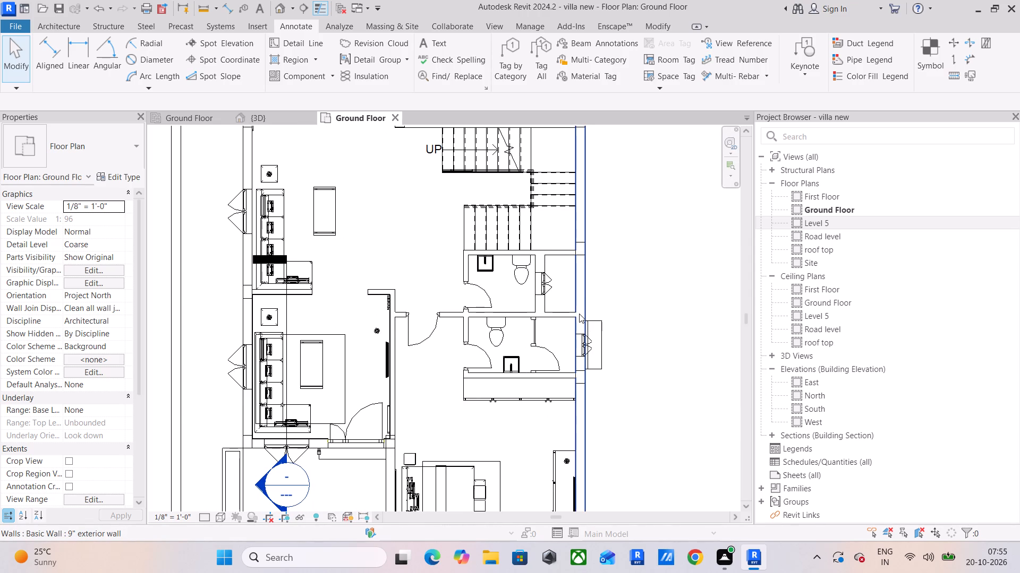
scroll(243, 294, up, 4)
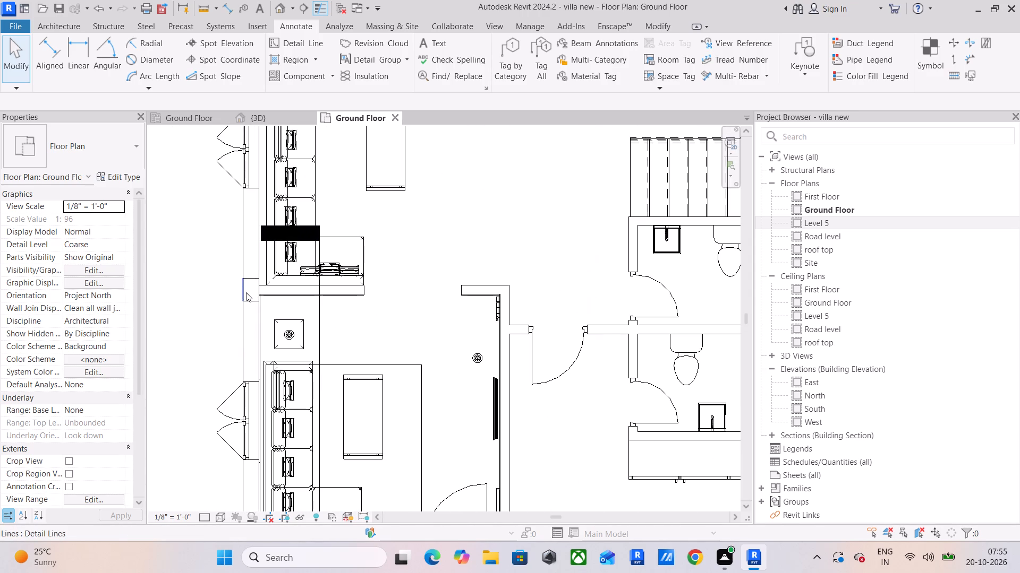
drag(229, 268, 280, 324)
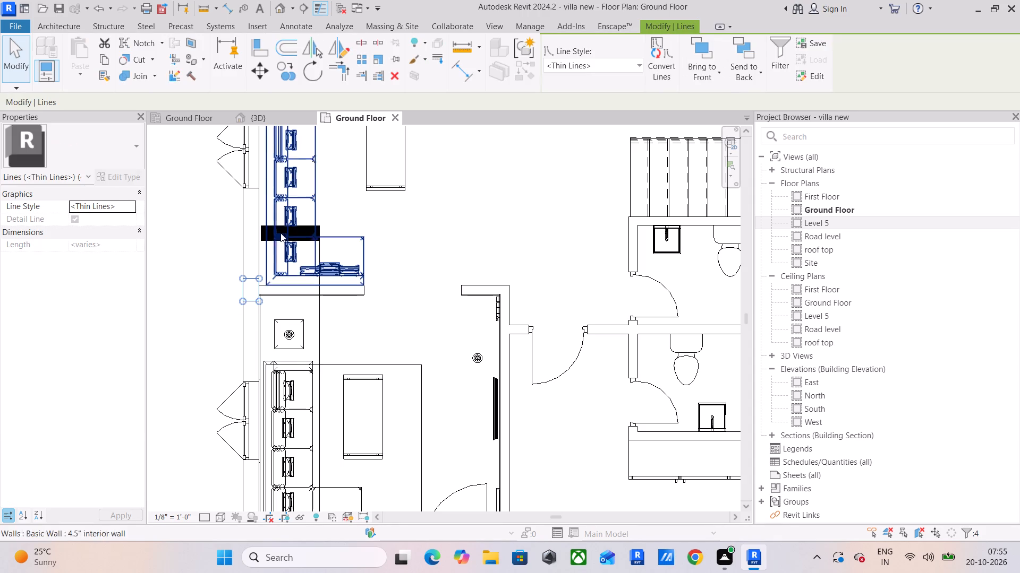
click(287, 64)
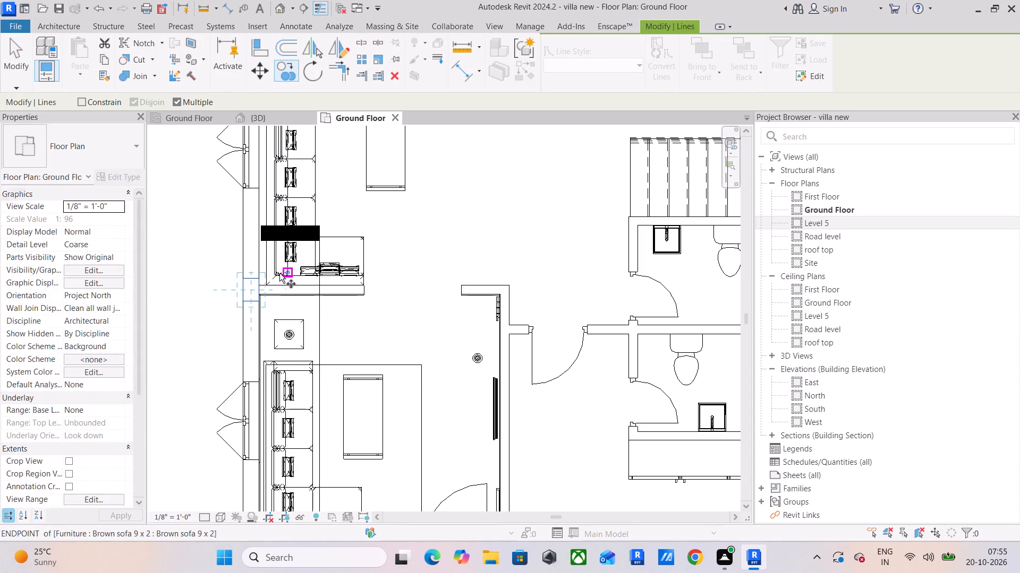
scroll(263, 292, up, 8)
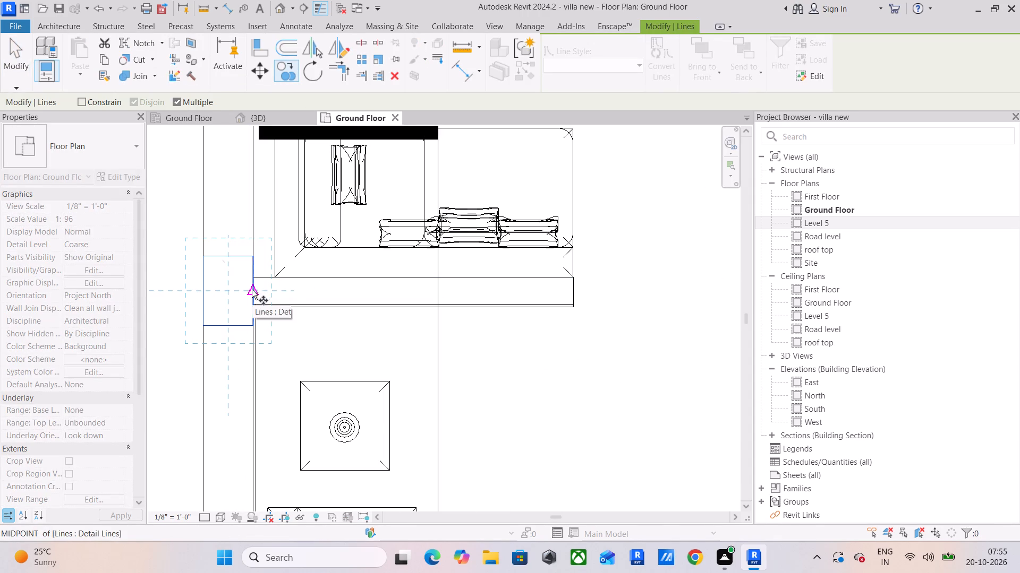
click(252, 290)
scroll(439, 294, down, 3)
middle_drag(487, 296, 101, 271)
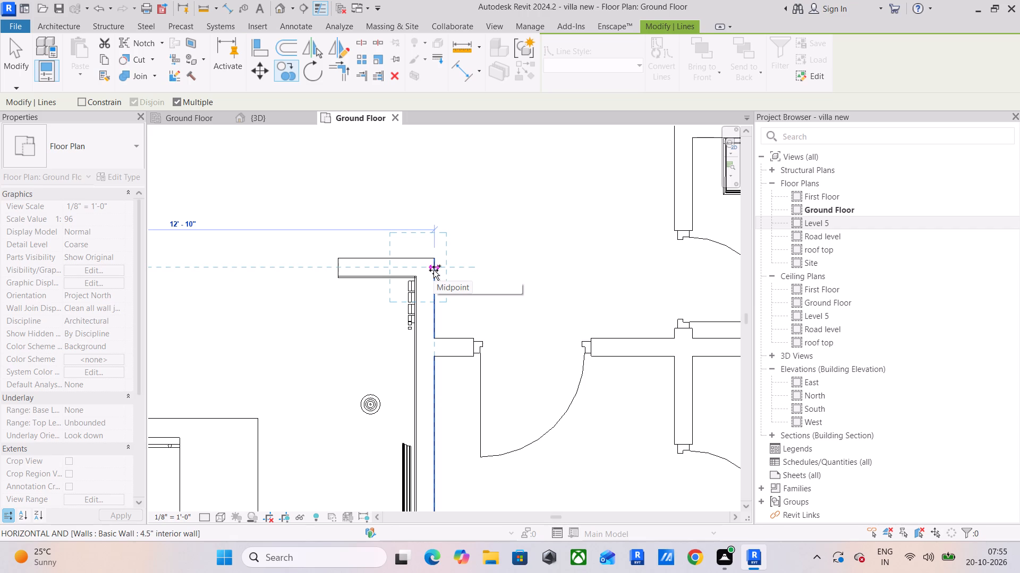
click(433, 270)
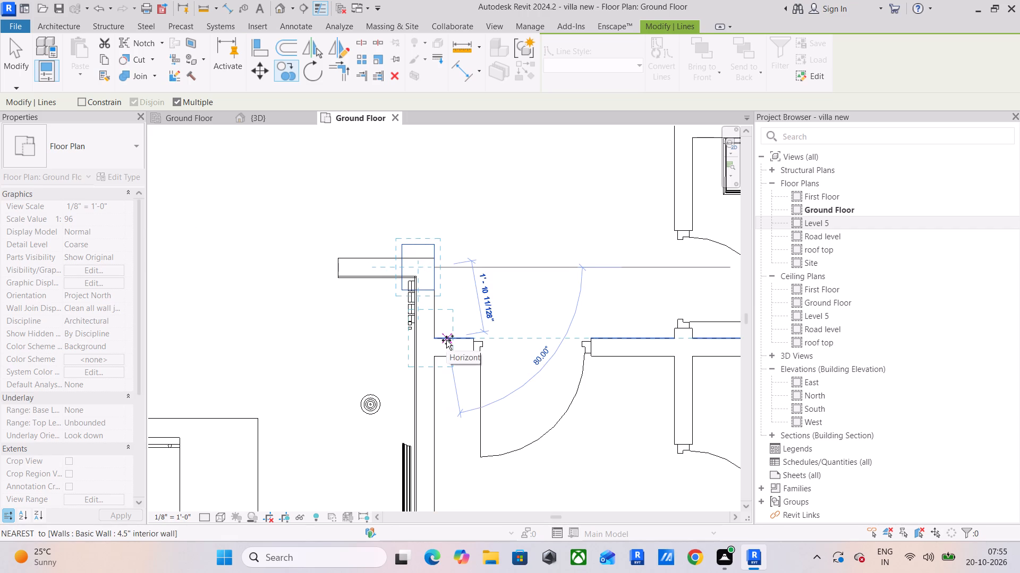
key(Escape)
key(Escape)
key(Escape)
Rotate the copied outline at the living room's interior wall corner by 90 degrees.
drag(365, 220, 465, 351)
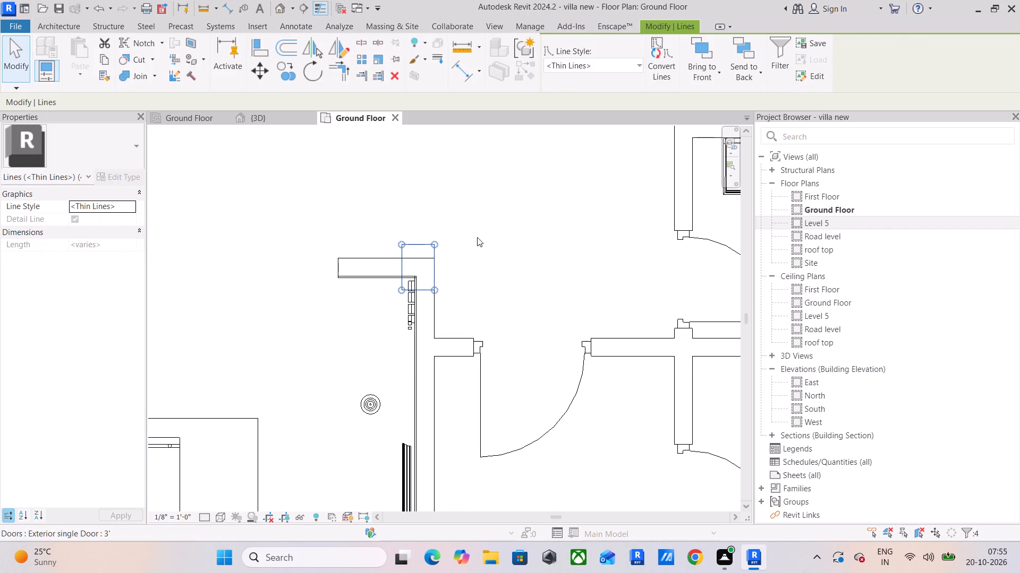
click(319, 79)
click(415, 183)
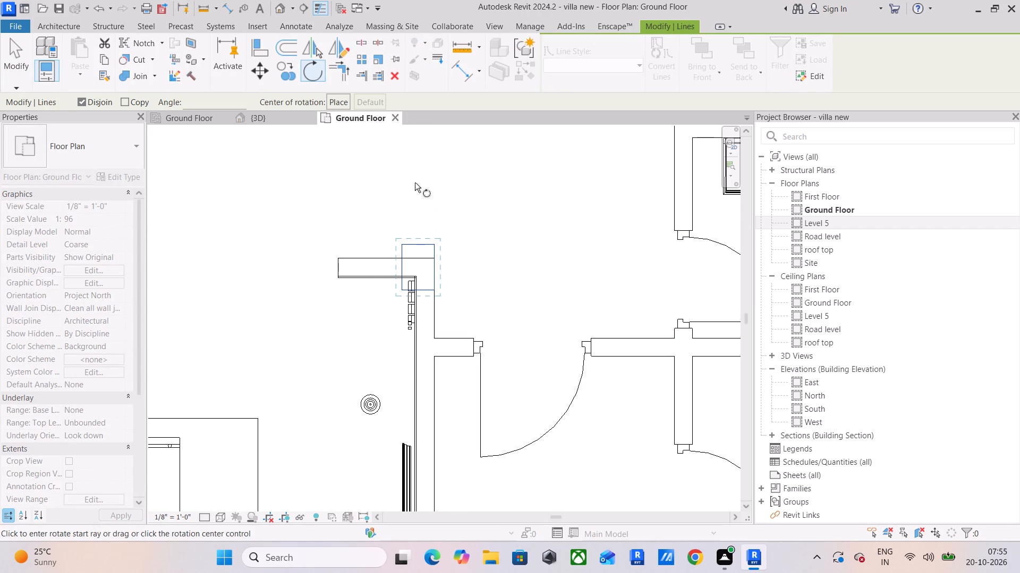
click(299, 268)
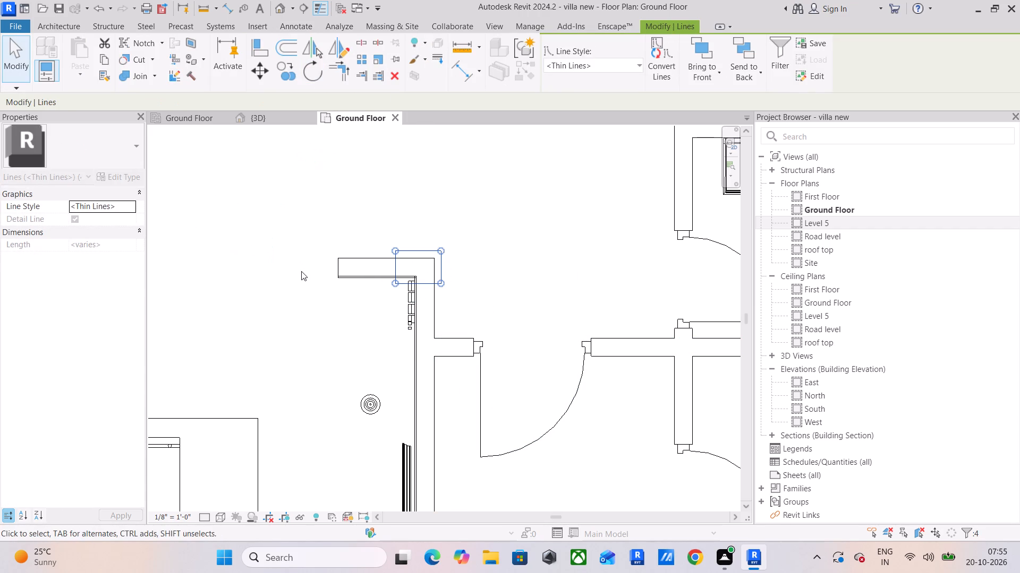
key(Escape)
key(Escape)
key(Escape)
Move the rotated outline so its outer corner coincides exactly with the outer corner of the living room's interior walls.
drag(380, 227, 486, 333)
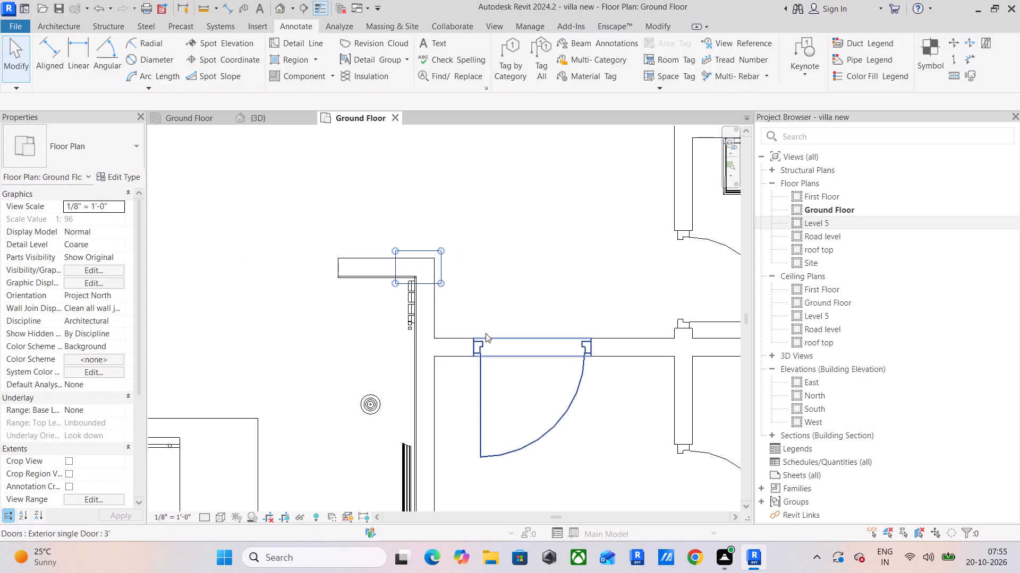
click(262, 74)
scroll(441, 253, up, 4)
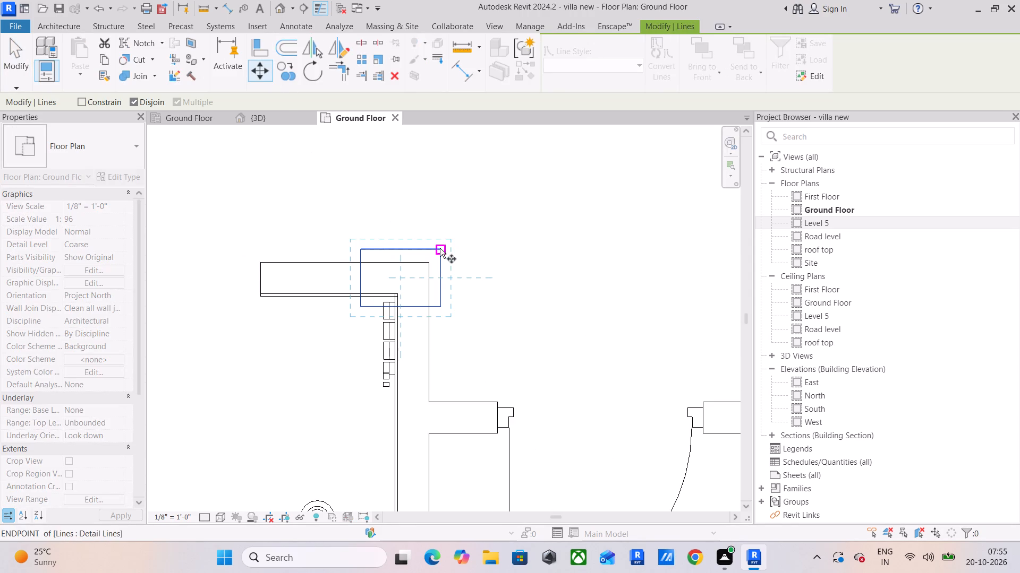
click(440, 247)
click(429, 261)
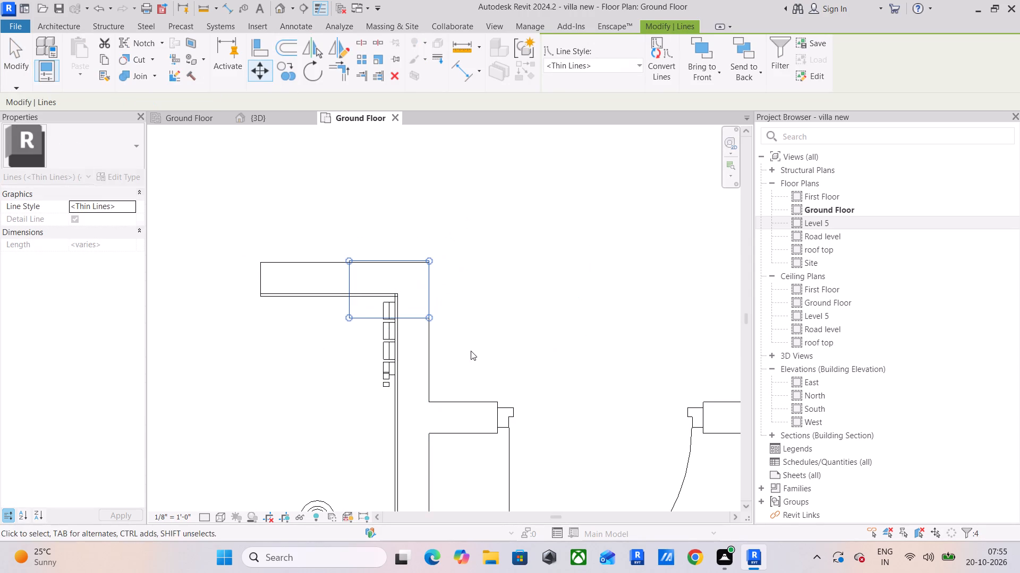
scroll(431, 265, up, 8)
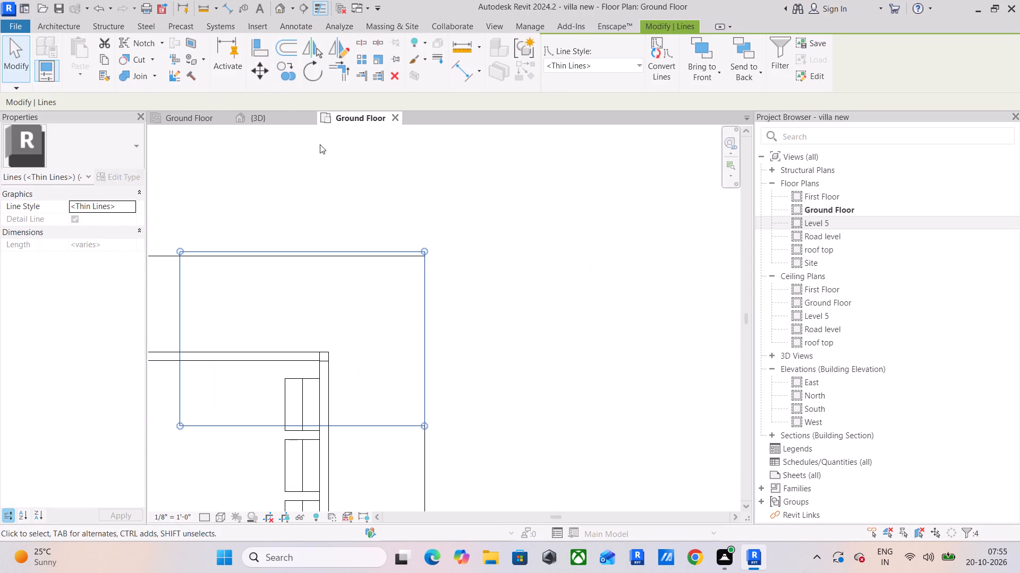
click(261, 68)
scroll(424, 241, up, 4)
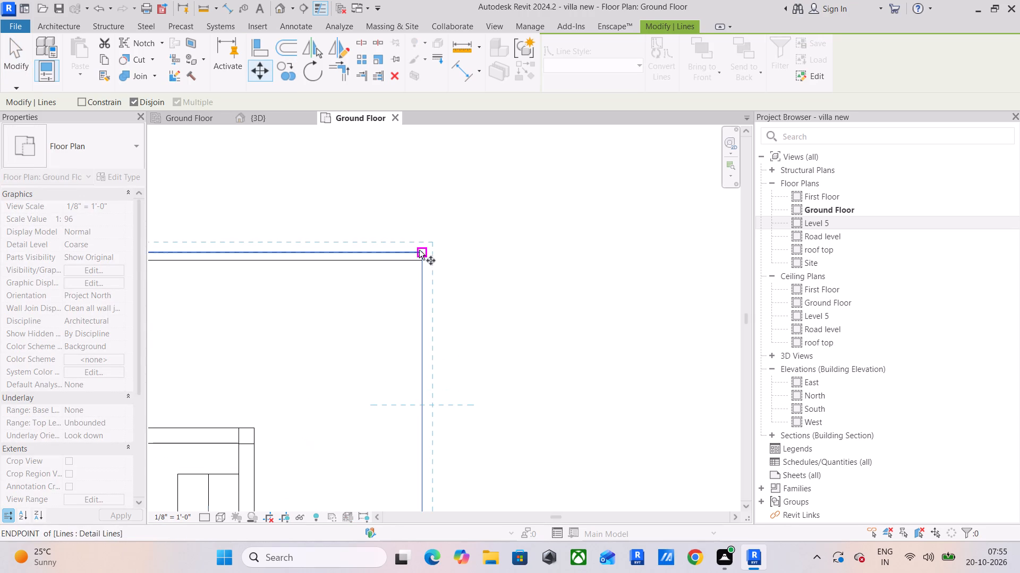
click(419, 250)
click(420, 261)
scroll(432, 320, down, 5)
middle_drag(432, 320, 498, 223)
key(Escape)
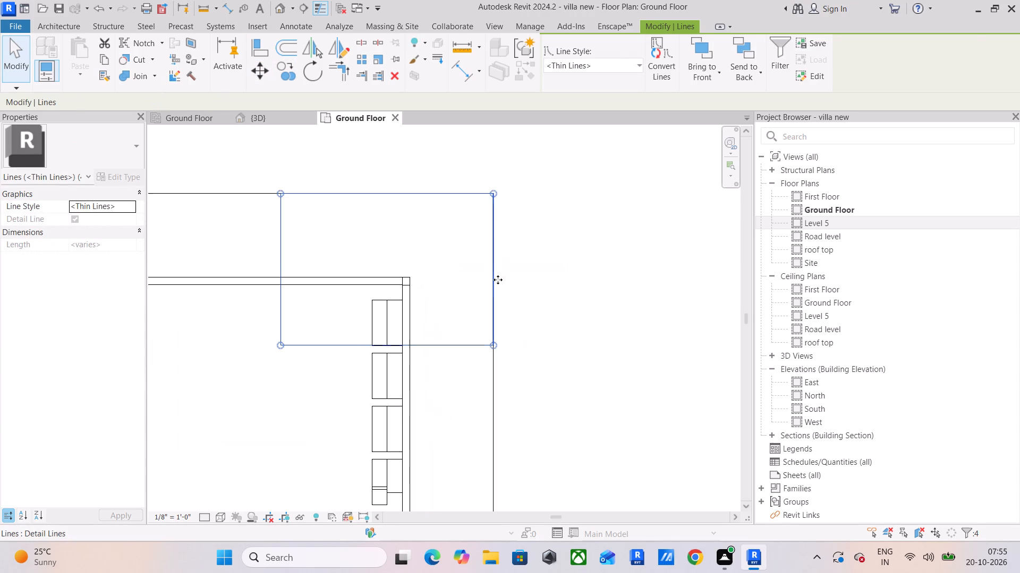
key(Escape)
key(Escape)
Examine the column outlines around the living room, staircase and toilets.
scroll(441, 383, down, 5)
middle_drag(440, 383, 445, 311)
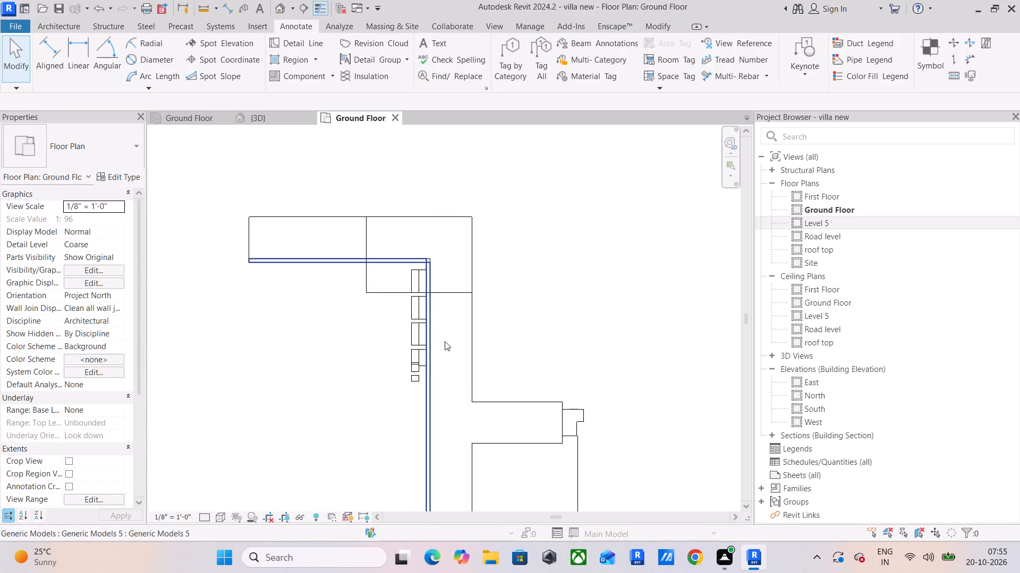
scroll(447, 345, down, 6)
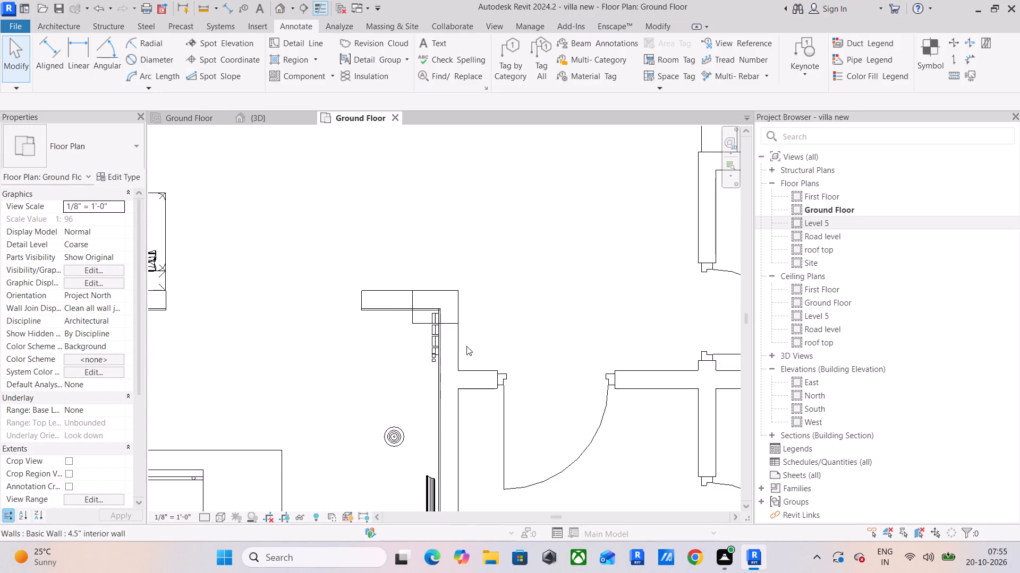
middle_drag(466, 346, 405, 348)
scroll(405, 348, down, 4)
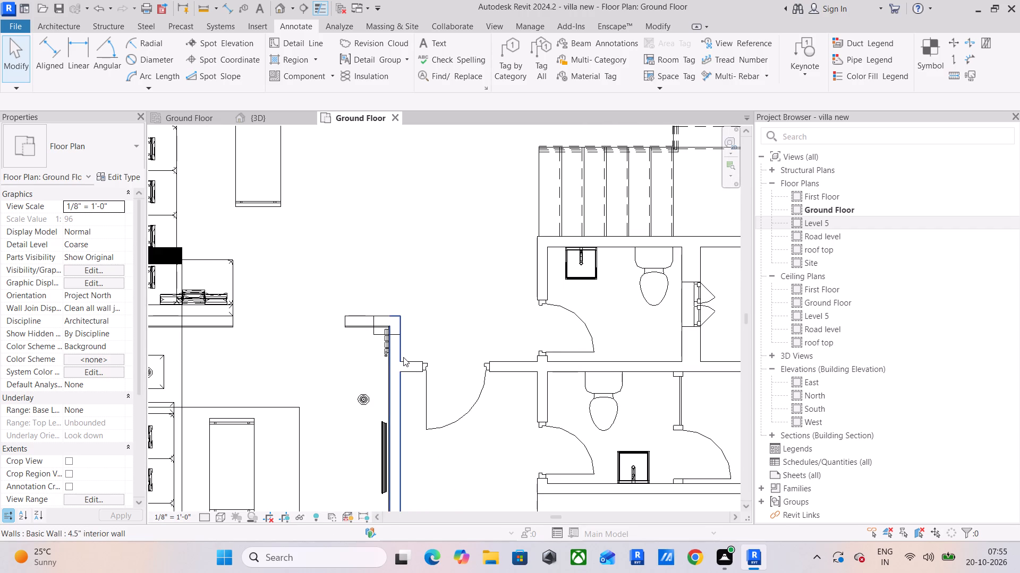
scroll(403, 357, down, 4)
middle_drag(400, 357, 358, 384)
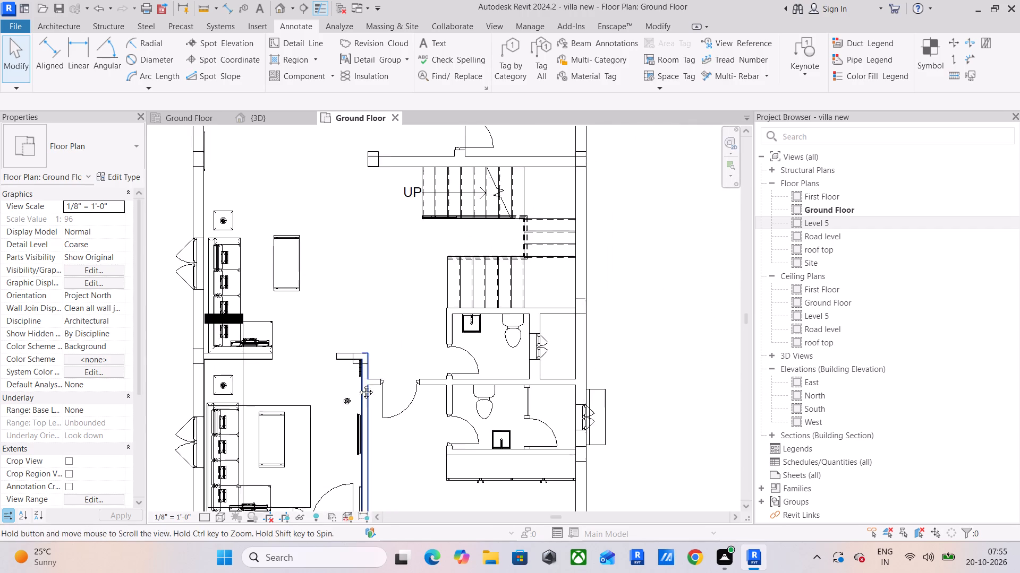
middle_drag(358, 384, 354, 390)
scroll(302, 343, up, 4)
scroll(300, 342, down, 4)
middle_drag(302, 341, 360, 341)
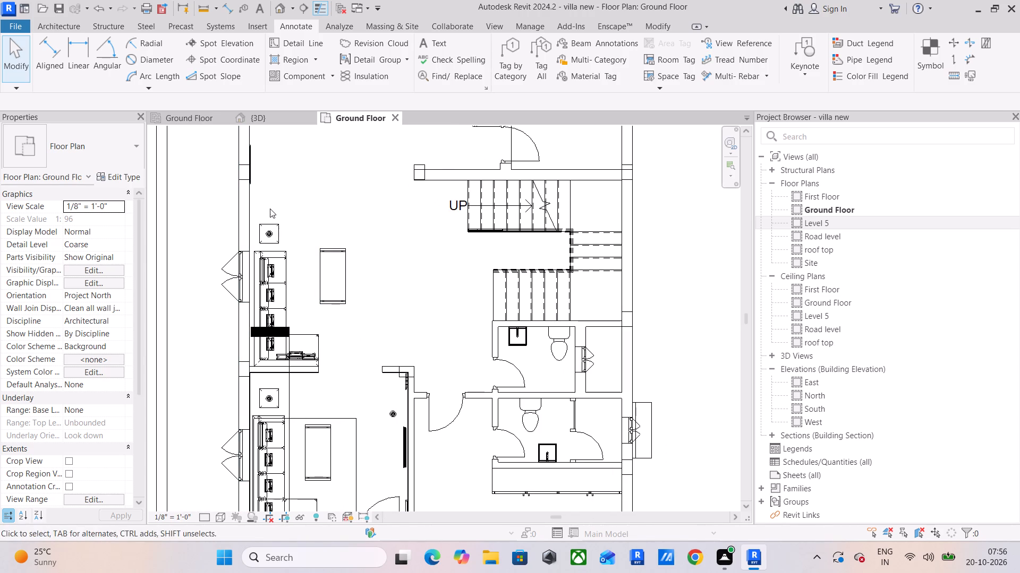
Rotate the column outline at the free end of the wall above the staircase by 90 degrees, lengthwise along the wall.
middle_drag(270, 209, 271, 305)
scroll(426, 276, up, 8)
drag(353, 228, 378, 259)
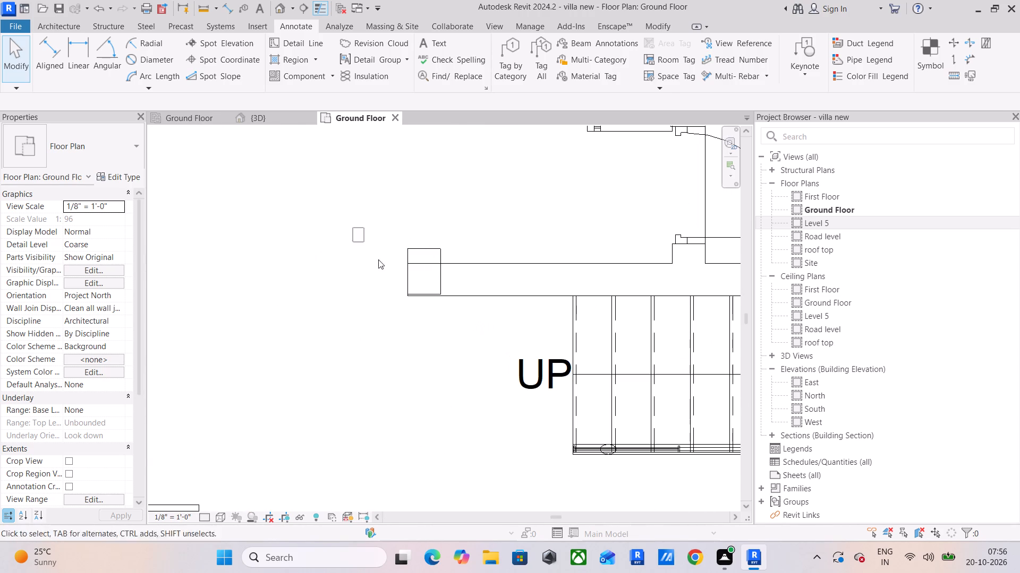
drag(378, 259, 506, 379)
click(310, 66)
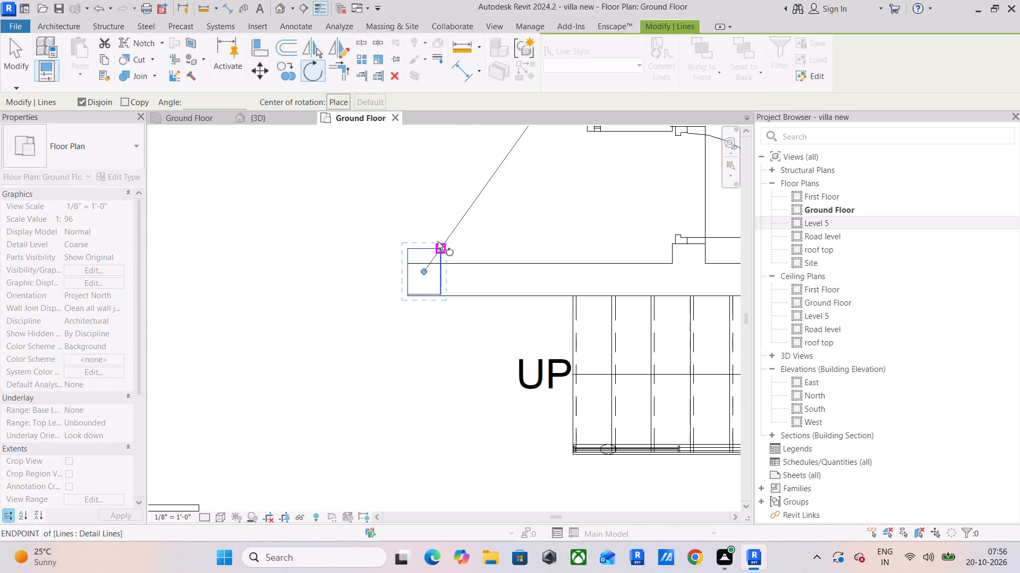
click(423, 205)
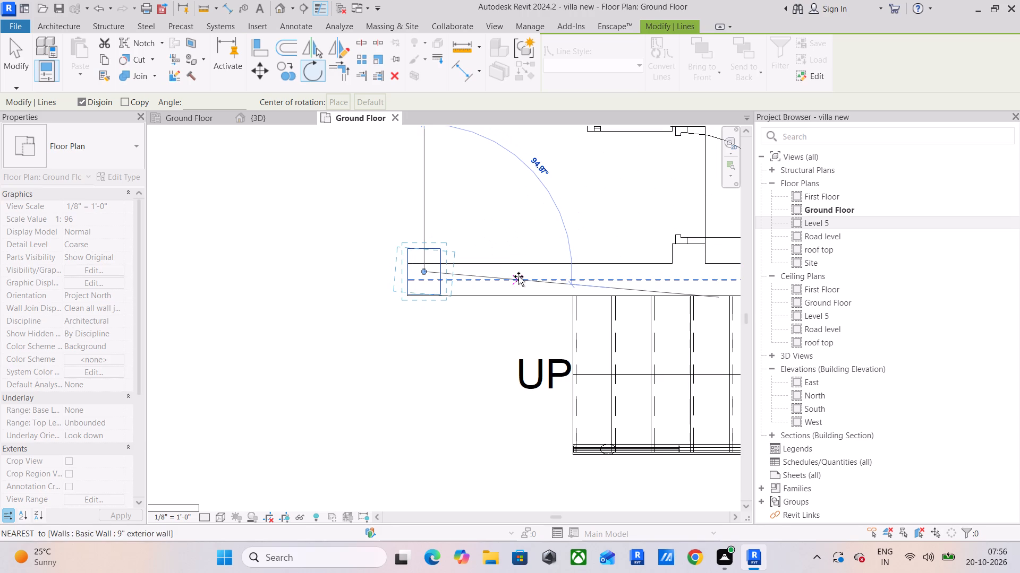
click(523, 274)
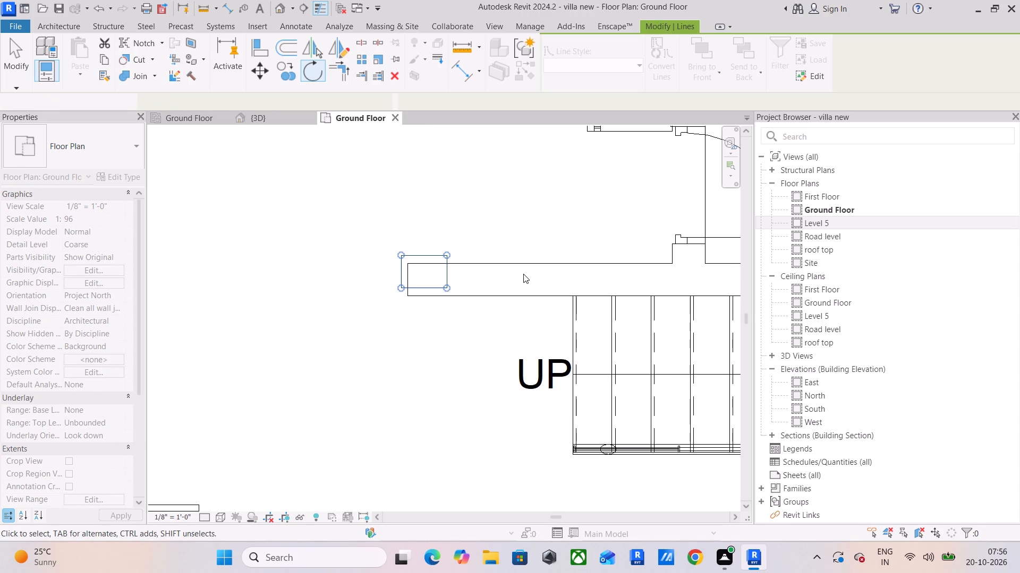
key(Escape)
key(Escape)
key(Escape)
Move the rotated outline so its outer corner coincides exactly with the corner of the staircase wall's free end.
drag(359, 231, 414, 298)
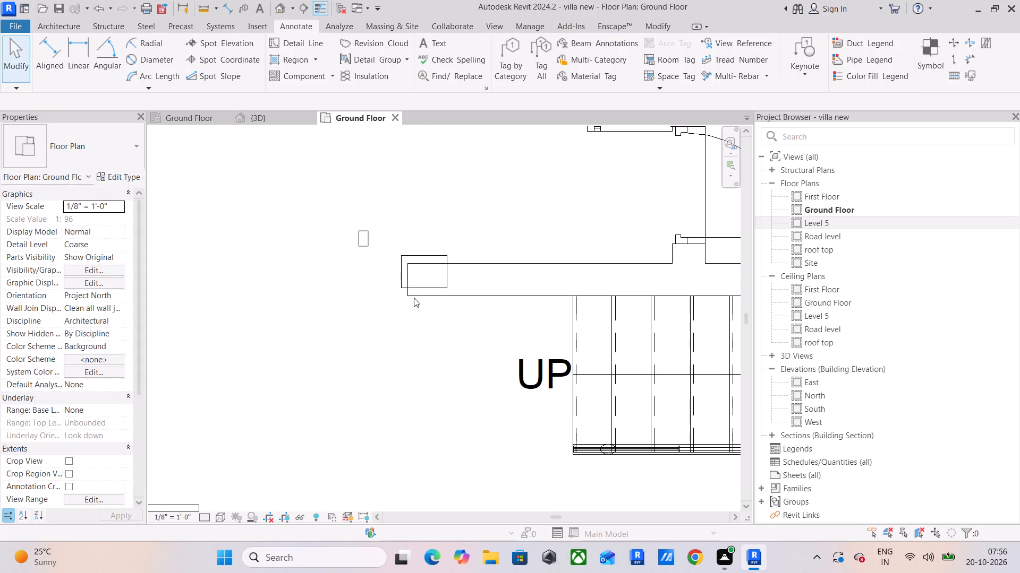
drag(414, 298, 475, 335)
click(266, 69)
scroll(411, 218, up, 4)
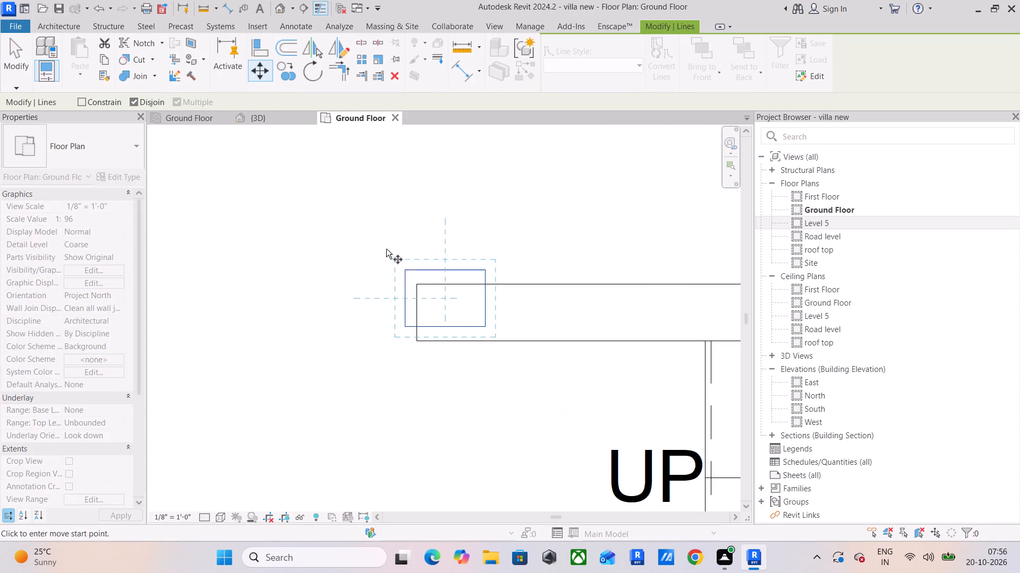
click(405, 269)
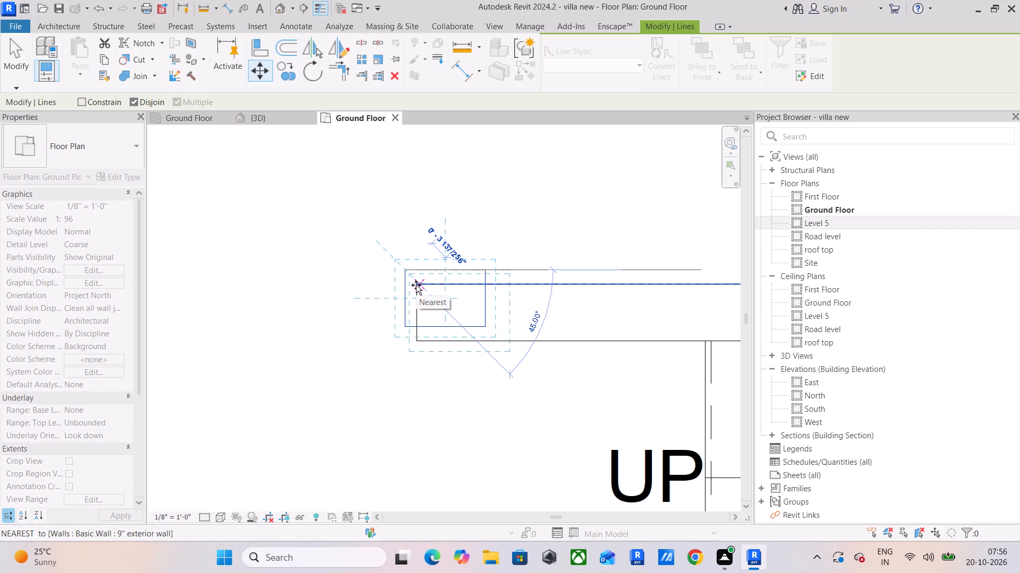
click(416, 285)
click(257, 66)
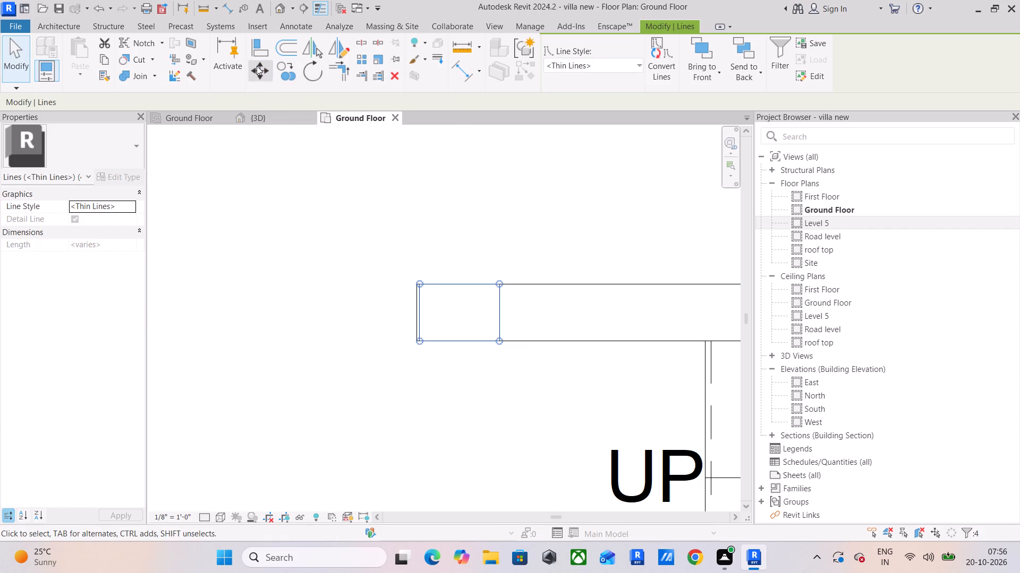
scroll(481, 264, up, 4)
scroll(371, 299, up, 4)
click(380, 300)
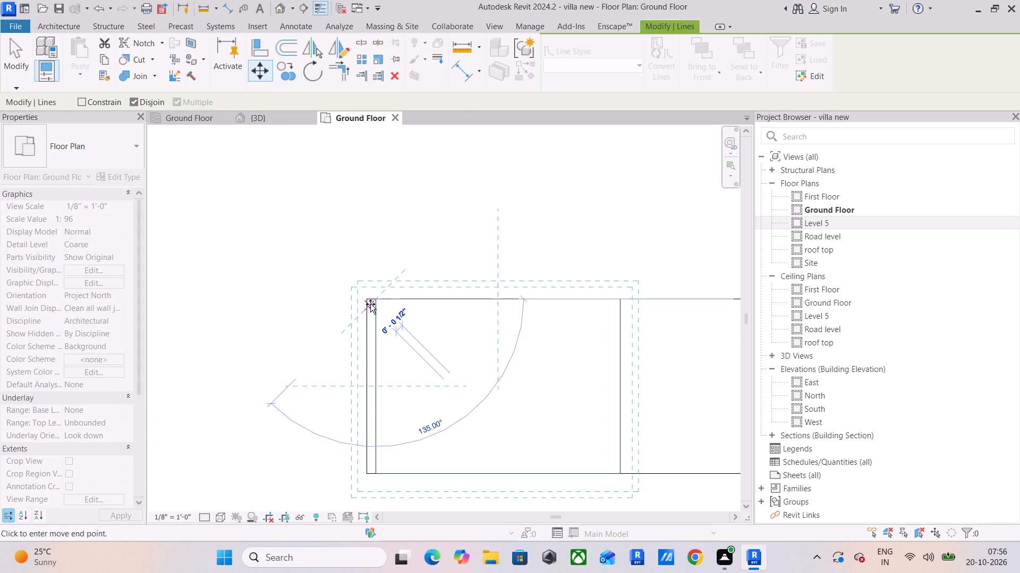
click(368, 299)
scroll(461, 360, down, 7)
middle_drag(496, 358, 504, 342)
click(483, 239)
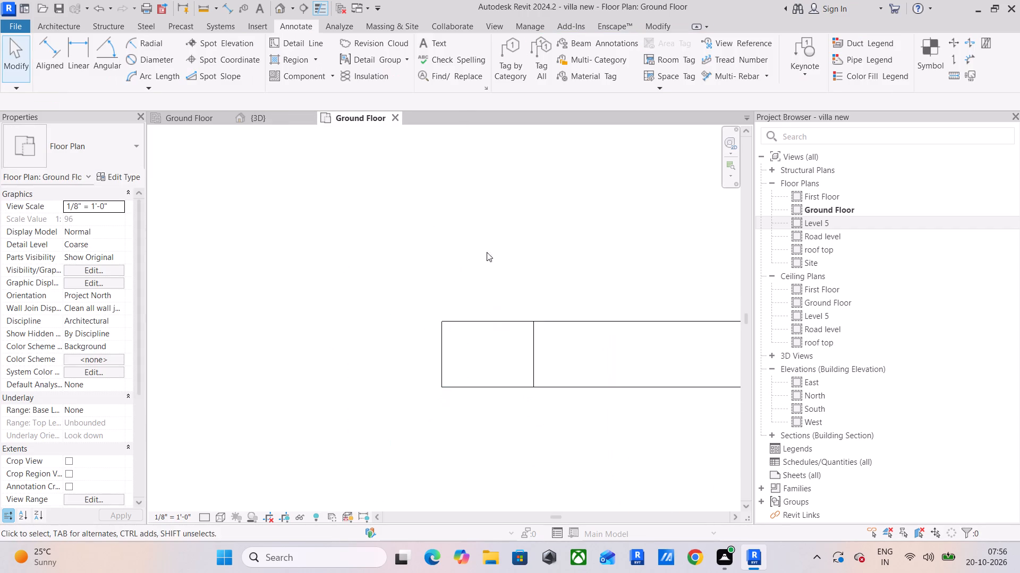
Delete the column outline where the staircase wall meets the exterior wall.
scroll(499, 288, down, 10)
middle_drag(529, 315, 496, 323)
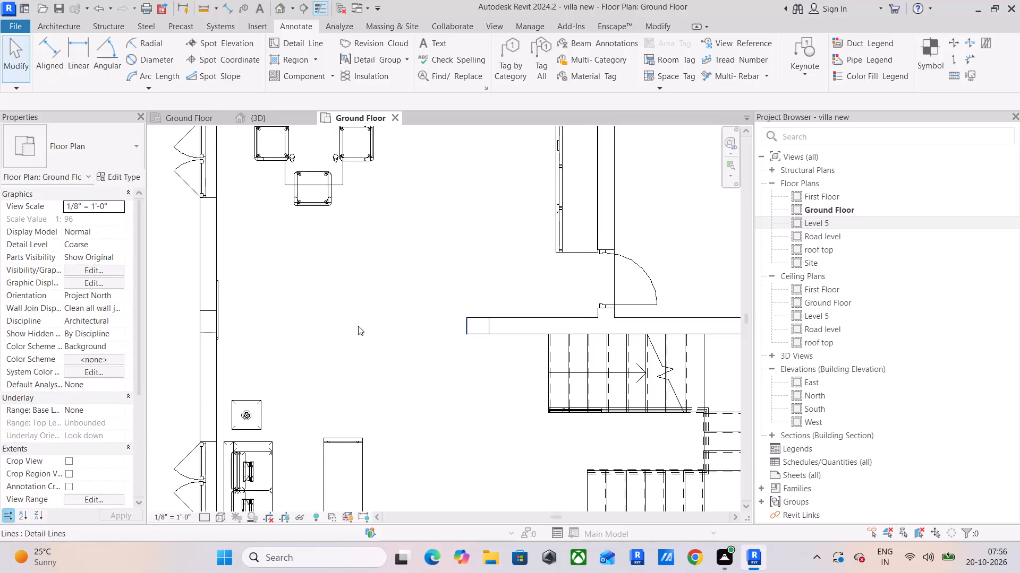
middle_drag(394, 326, 214, 331)
scroll(600, 316, up, 4)
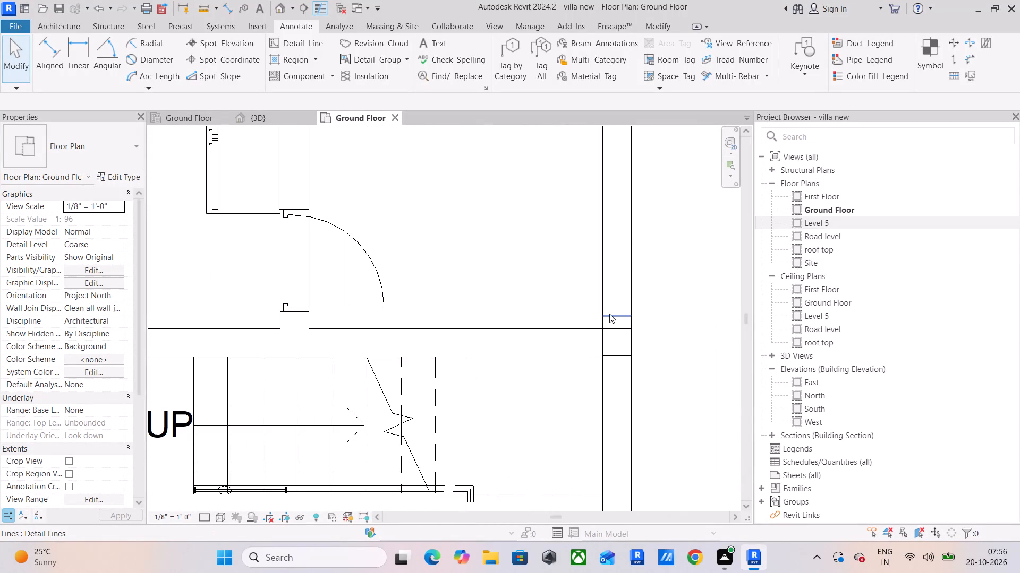
drag(581, 304, 653, 383)
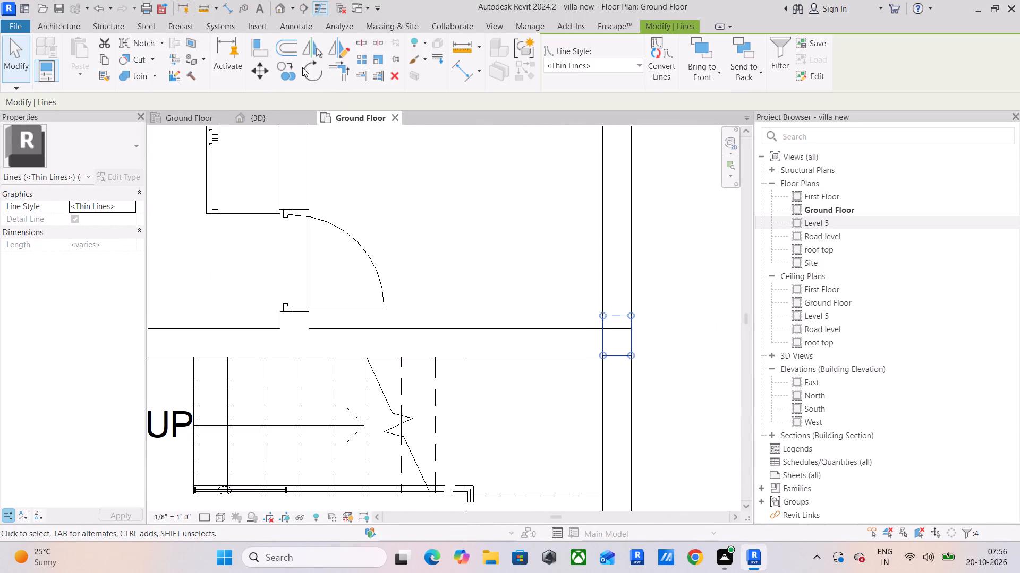
click(265, 72)
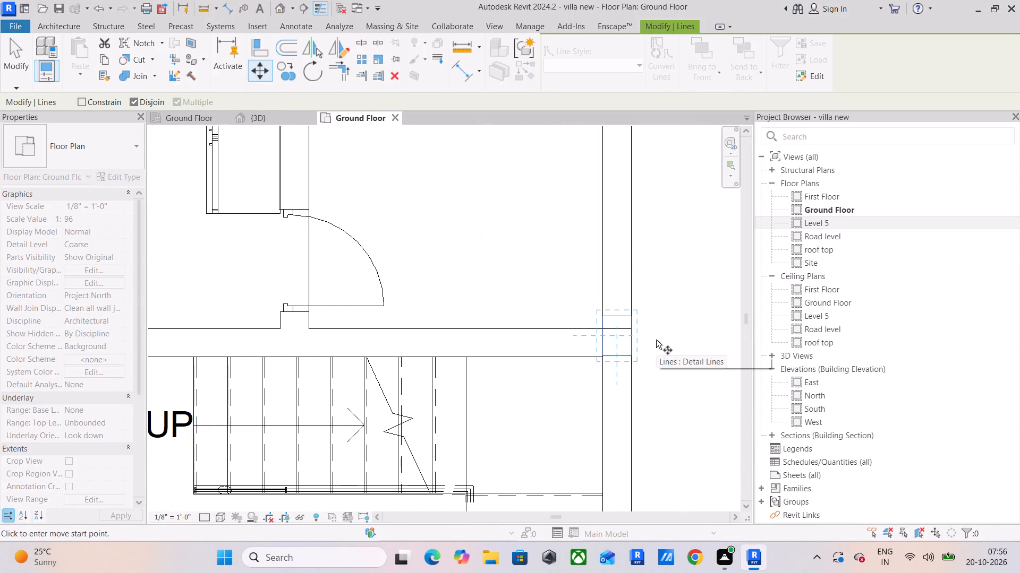
key(Escape)
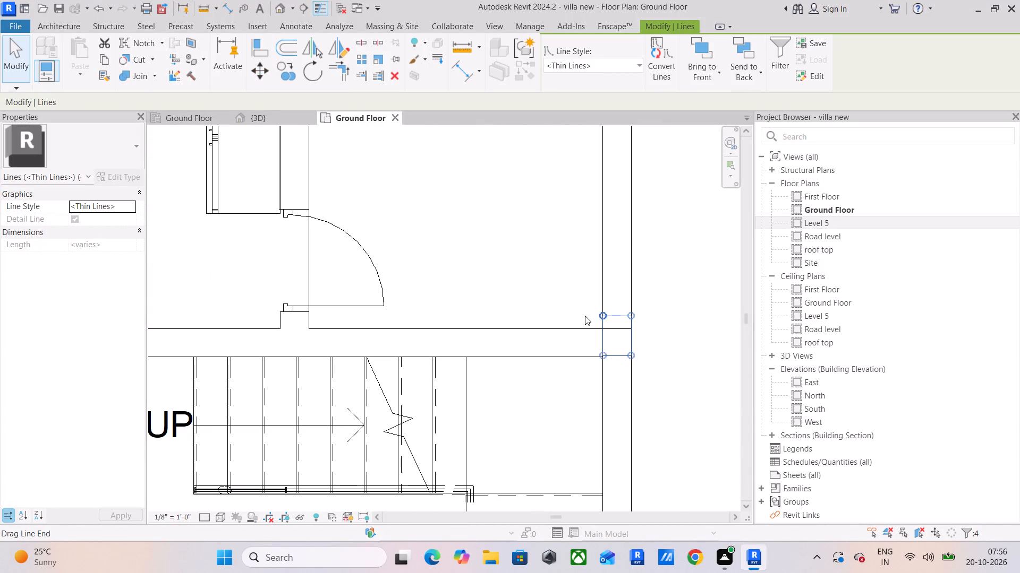
key(Delete)
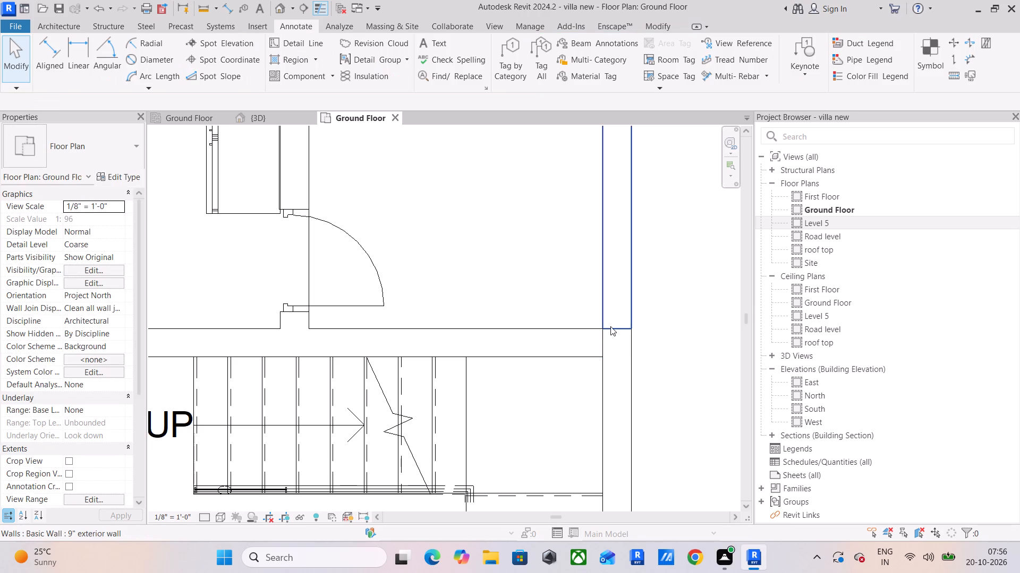
Copy the outline from the staircase wall's free end 15' 10 1/2" along the wall to its junction with the exterior wall's outer face.
scroll(525, 329, down, 3)
middle_drag(525, 329, 548, 329)
drag(208, 317, 303, 371)
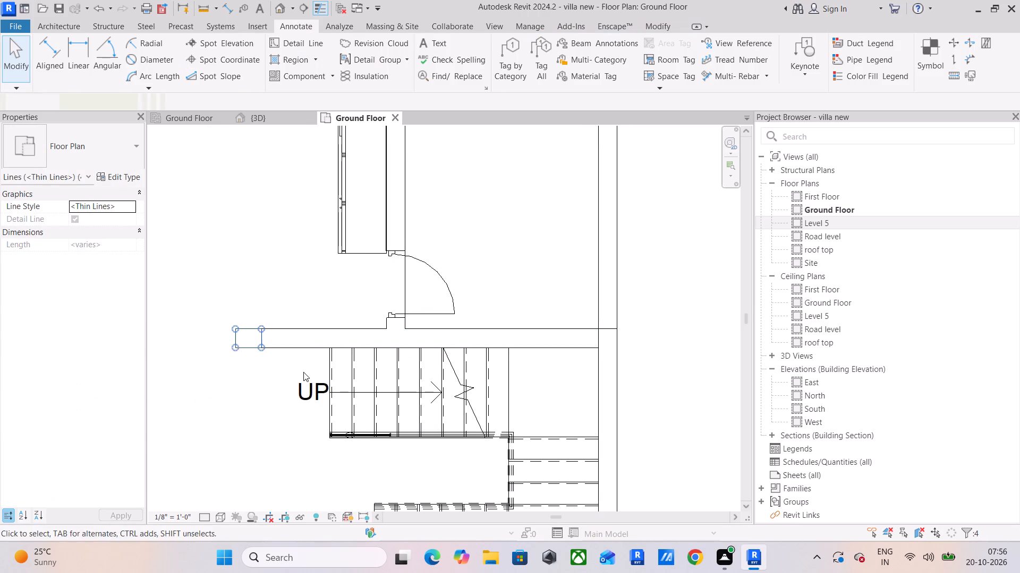
click(289, 70)
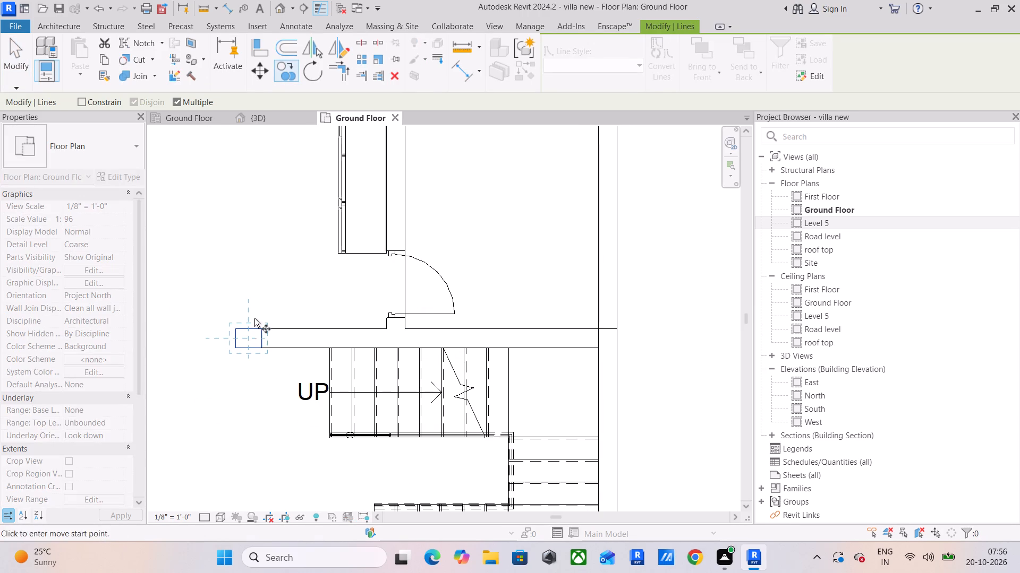
click(258, 328)
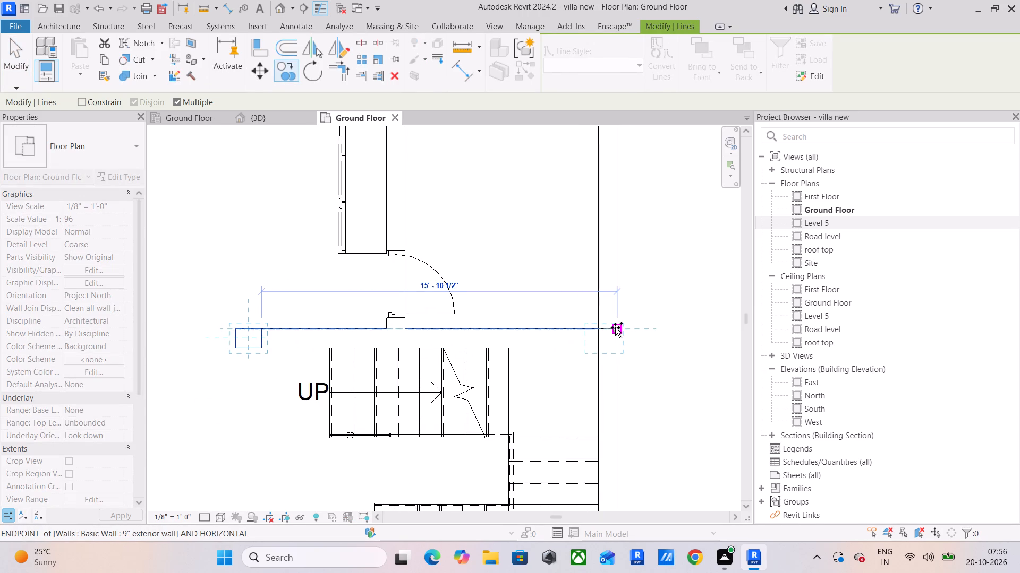
click(615, 327)
key(Escape)
scroll(447, 337, down, 4)
middle_drag(447, 337, 494, 331)
key(Escape)
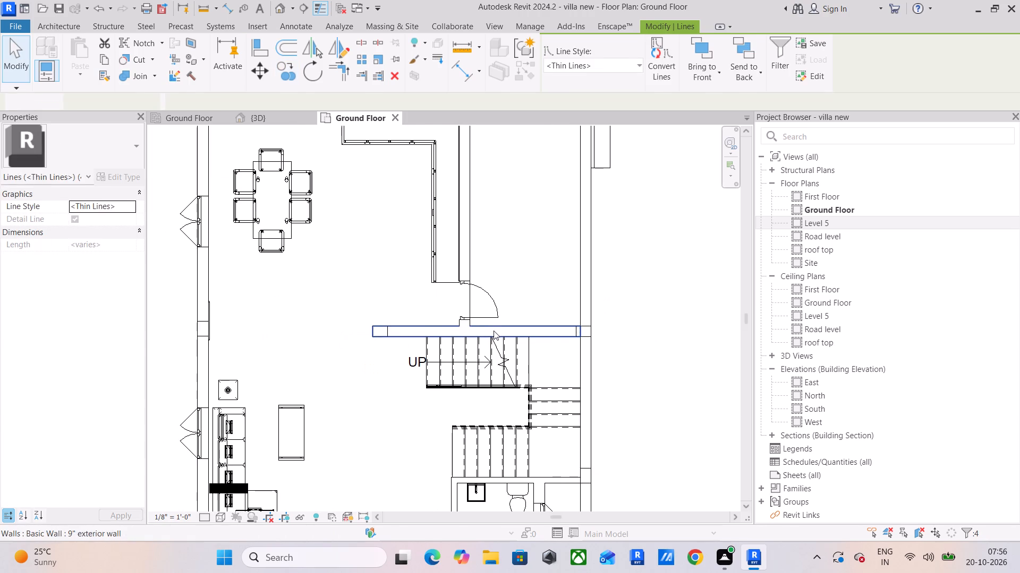
Move the column outline at the kitchen's exterior wall corner so its projecting edge aligns with the wall's outer face.
middle_drag(380, 323, 395, 440)
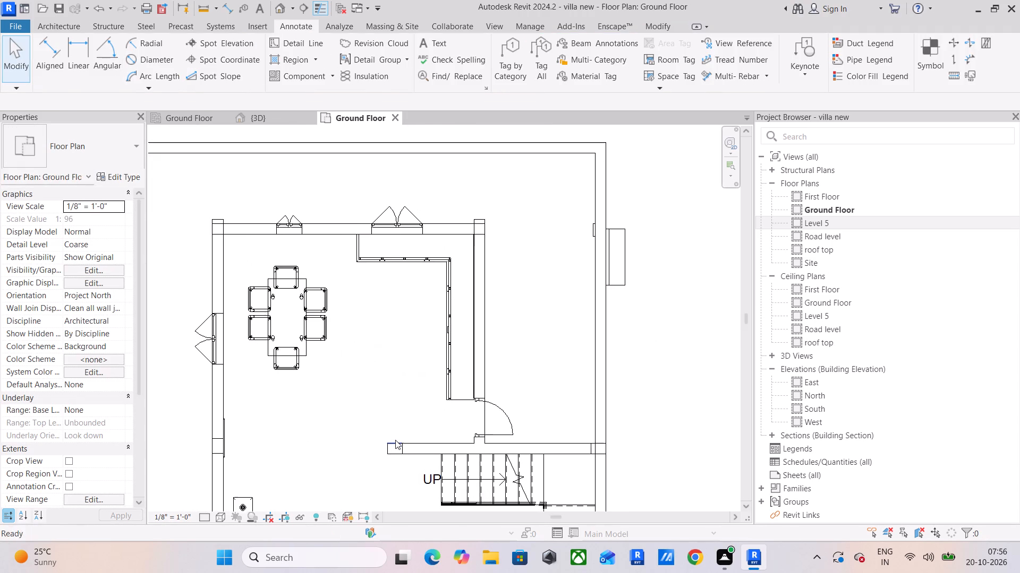
scroll(473, 210, up, 9)
drag(447, 199, 539, 325)
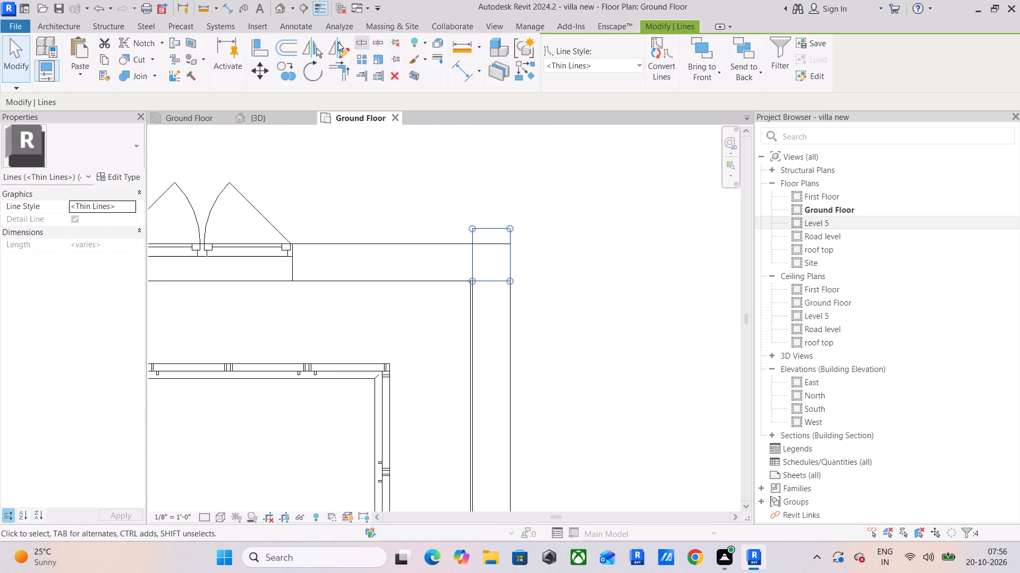
click(261, 64)
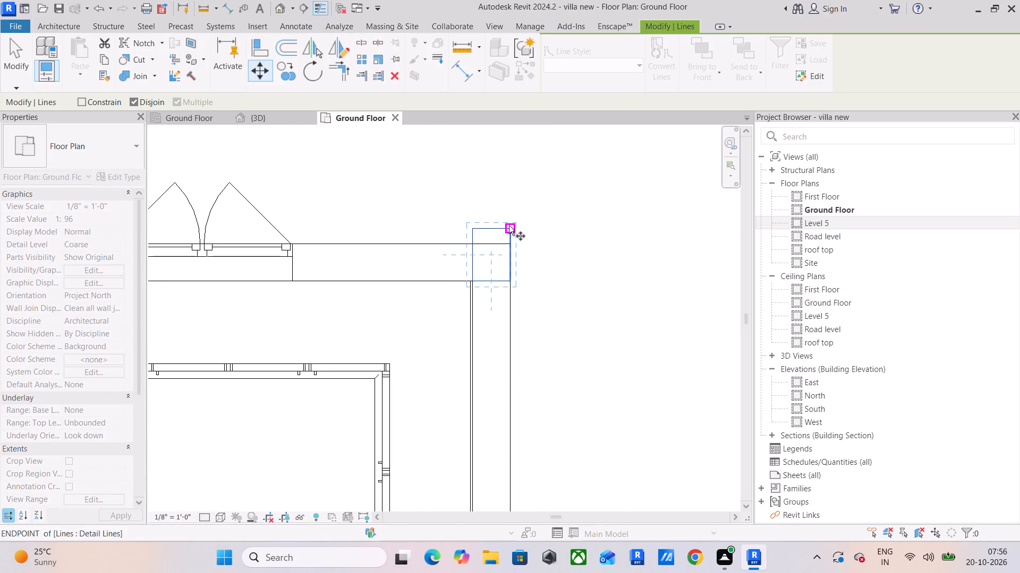
click(509, 225)
click(508, 240)
scroll(438, 262, down, 3)
middle_drag(438, 262, 522, 262)
key(Escape)
Move the column outline at the dining area's exterior wall corner so its projecting edge aligns with the wall's outer face.
middle_drag(387, 305, 831, 303)
key(Escape)
drag(343, 220, 448, 336)
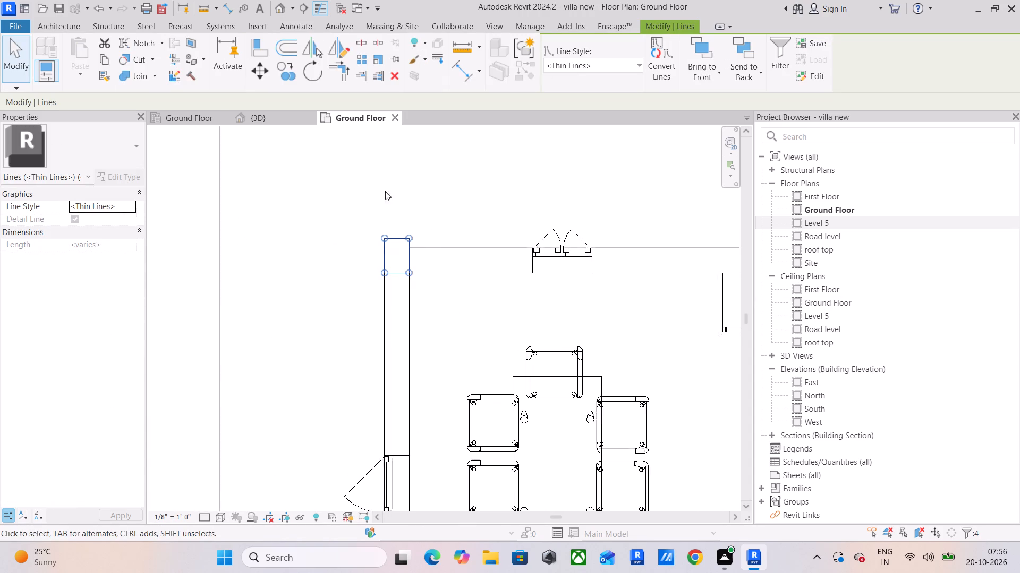
click(257, 70)
click(411, 239)
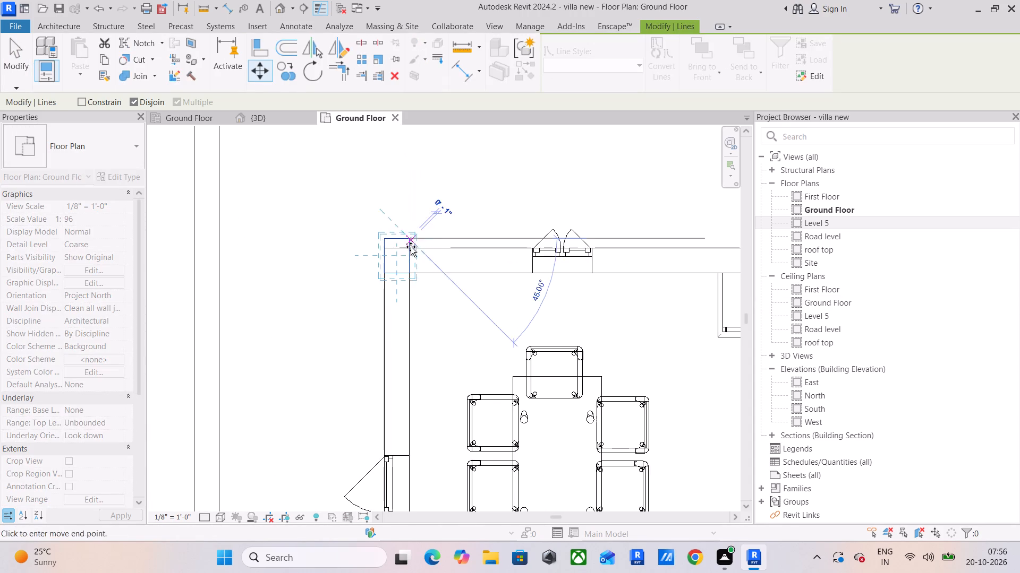
click(411, 248)
key(Escape)
scroll(456, 327, down, 4)
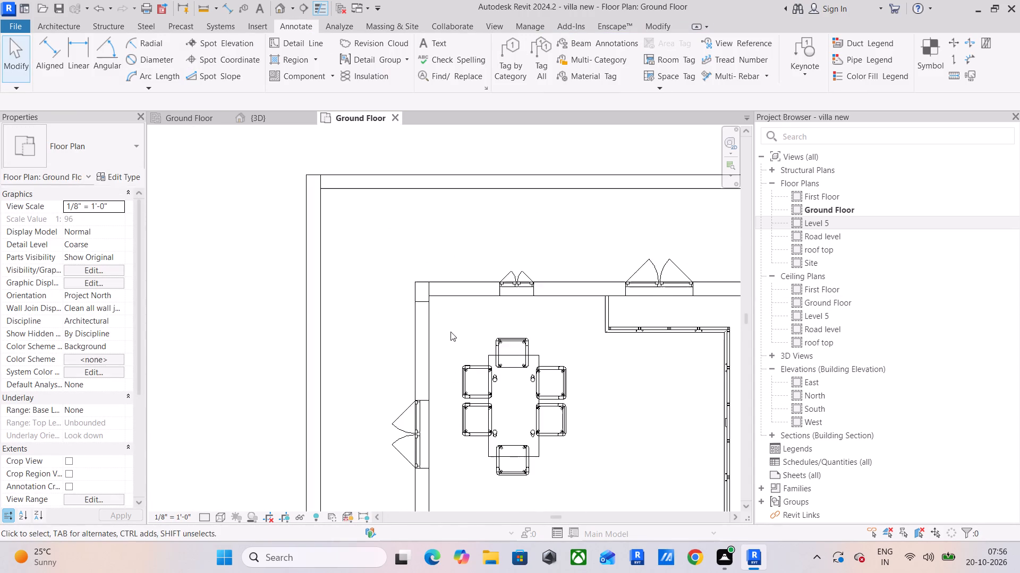
Examine the column outlines from the dining area through the living room to the toilets and the bedroom's exterior wall.
middle_drag(450, 332, 405, 191)
middle_drag(437, 387, 412, 255)
middle_drag(458, 342, 410, 184)
middle_drag(552, 420, 457, 277)
middle_drag(526, 315, 515, 315)
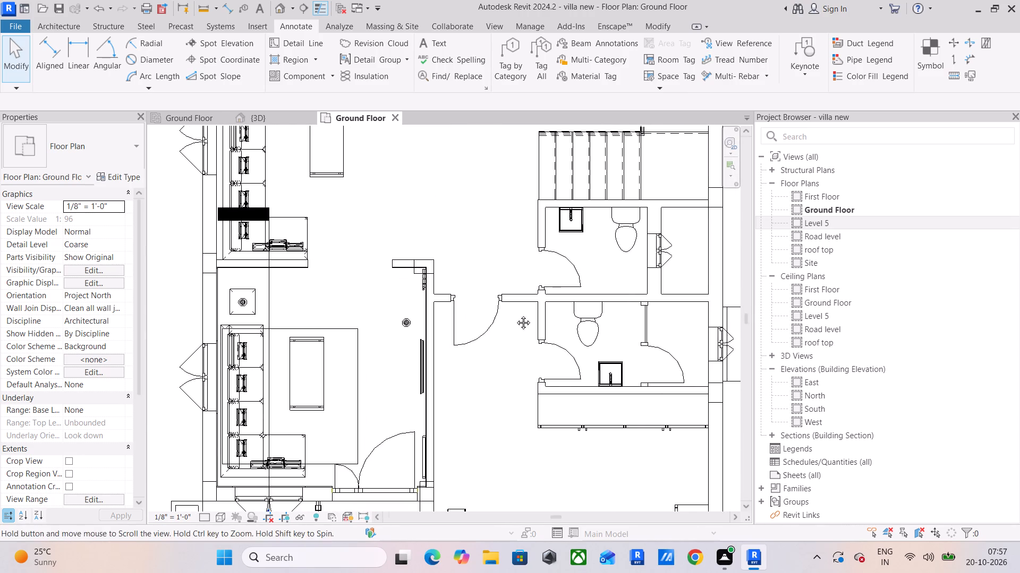
middle_drag(515, 315, 418, 315)
scroll(621, 390, up, 5)
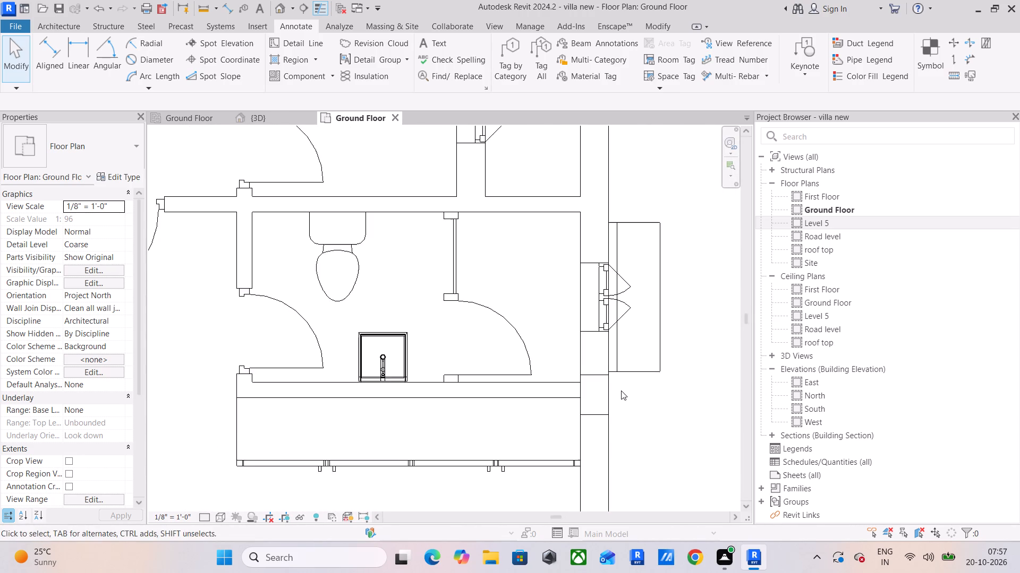
middle_drag(620, 390, 554, 297)
drag(487, 254, 585, 355)
scroll(583, 336, down, 6)
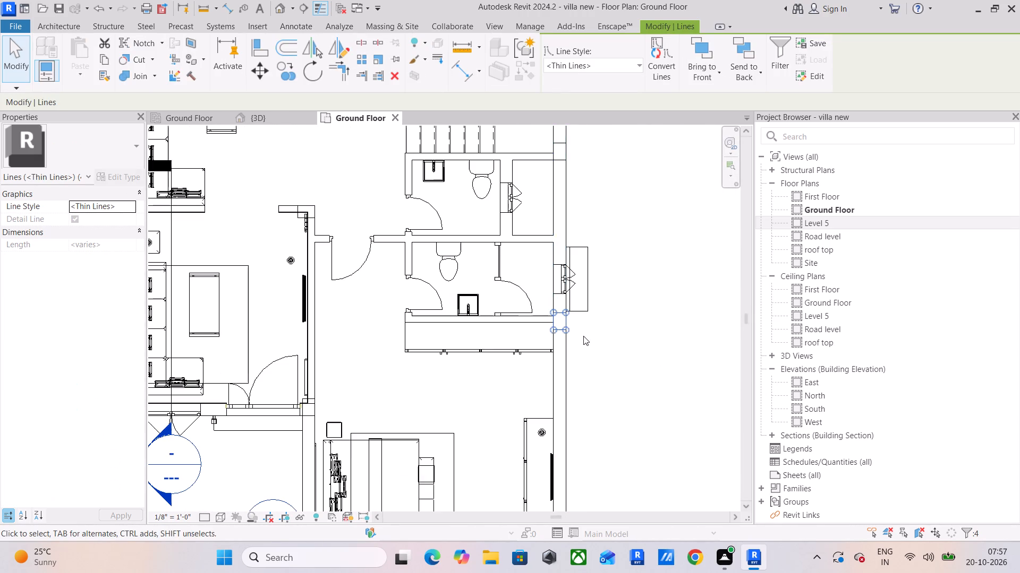
scroll(327, 297, down, 2)
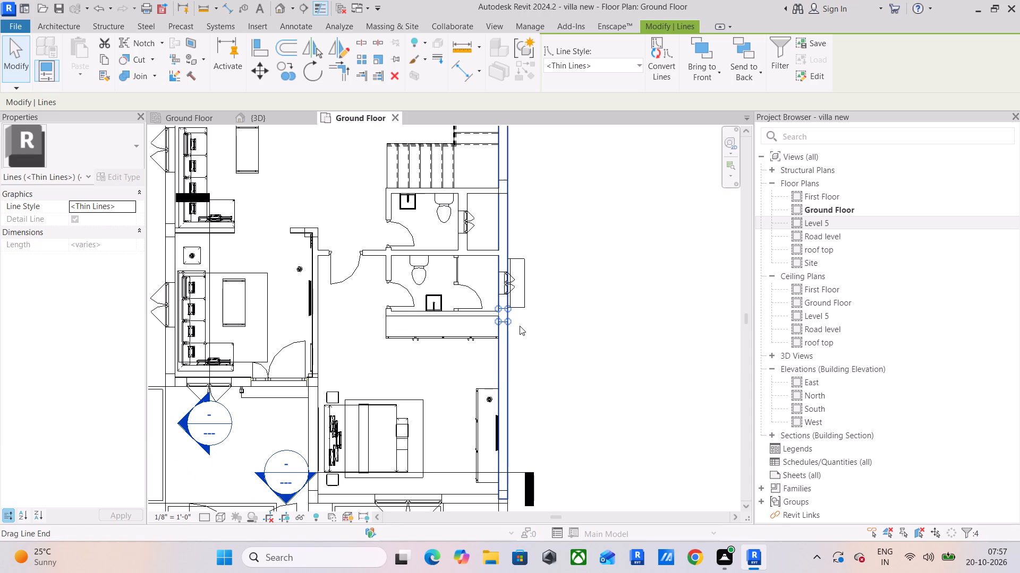
scroll(520, 326, down, 3)
middle_drag(520, 326, 510, 356)
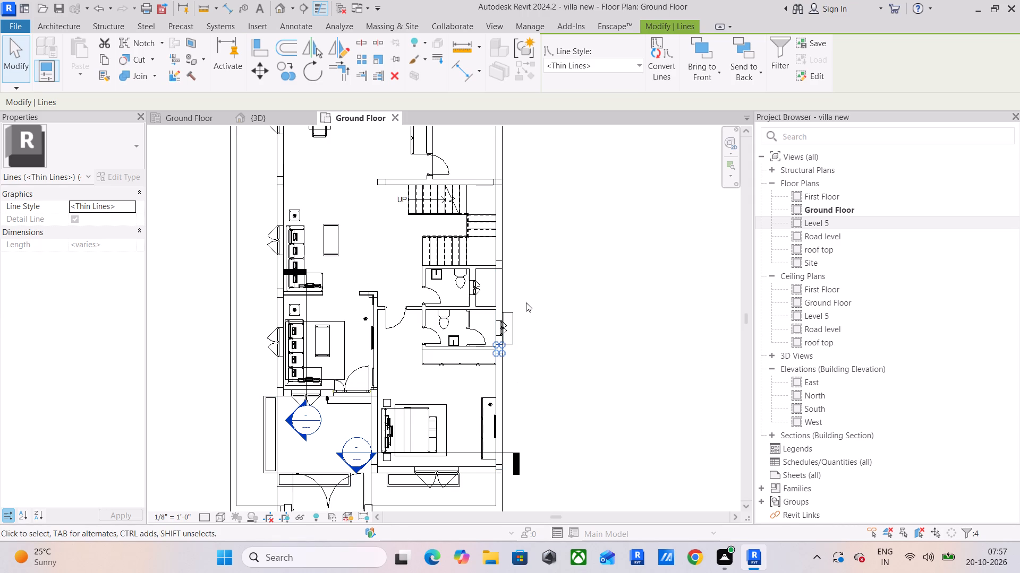
scroll(511, 289, up, 4)
drag(606, 376, 611, 378)
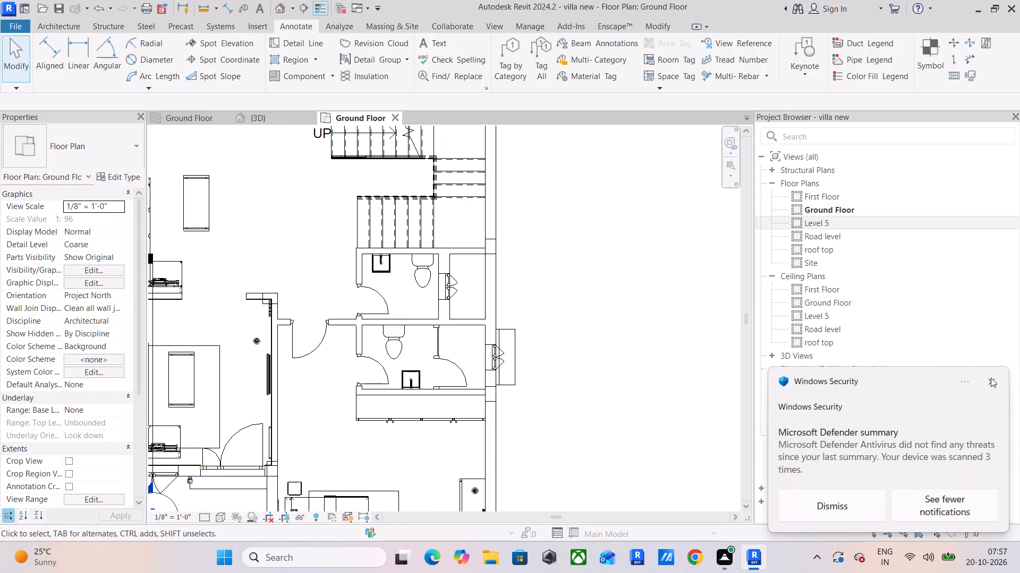
Dismiss the Windows Security notification.
drag(993, 380, 988, 382)
Examine the column outlines along the exterior wall beside the staircase and toilets.
scroll(487, 364, down, 2)
middle_drag(494, 361, 562, 331)
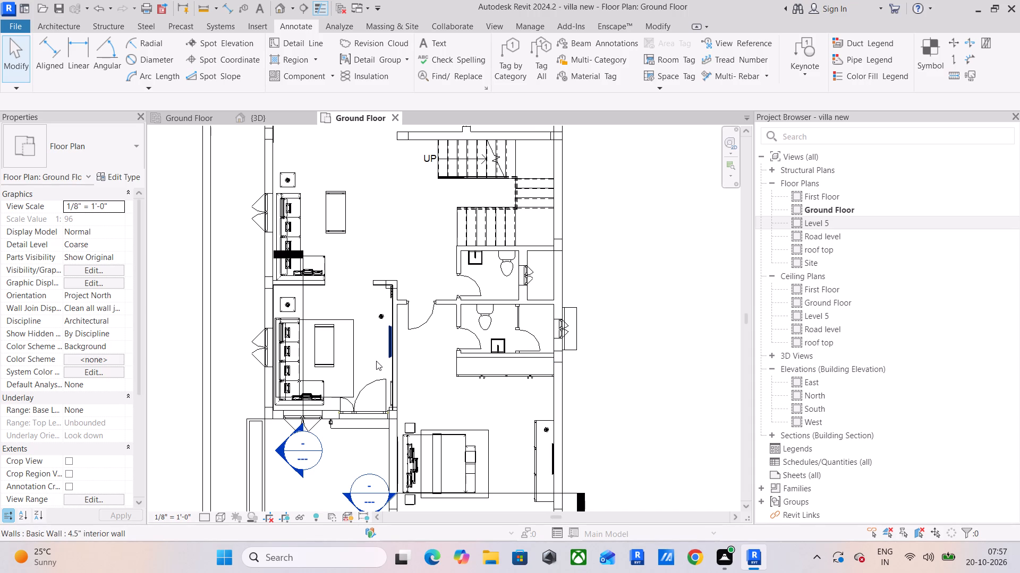
middle_drag(563, 257, 563, 267)
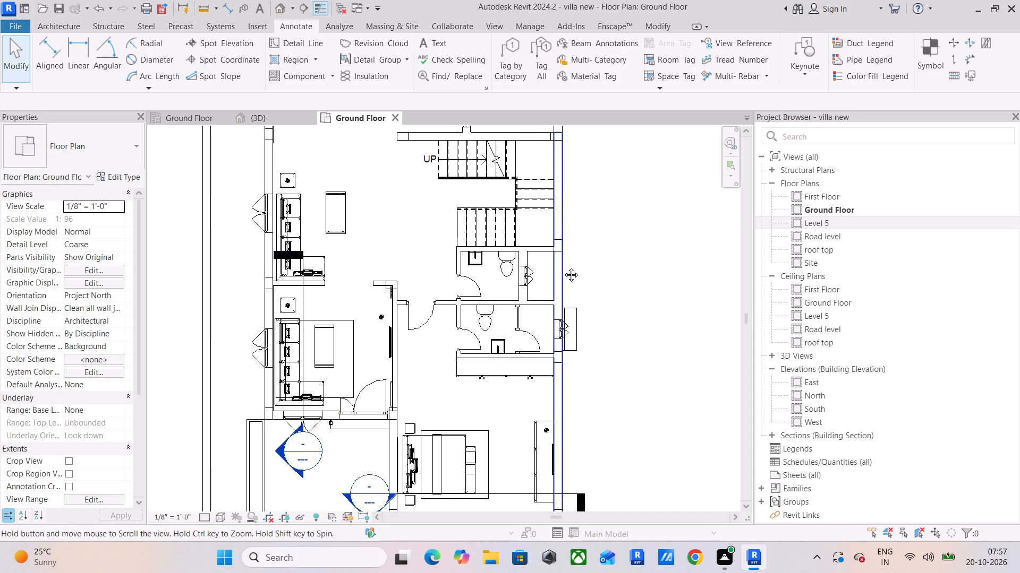
middle_drag(563, 267, 546, 363)
scroll(531, 343, up, 3)
scroll(544, 333, down, 3)
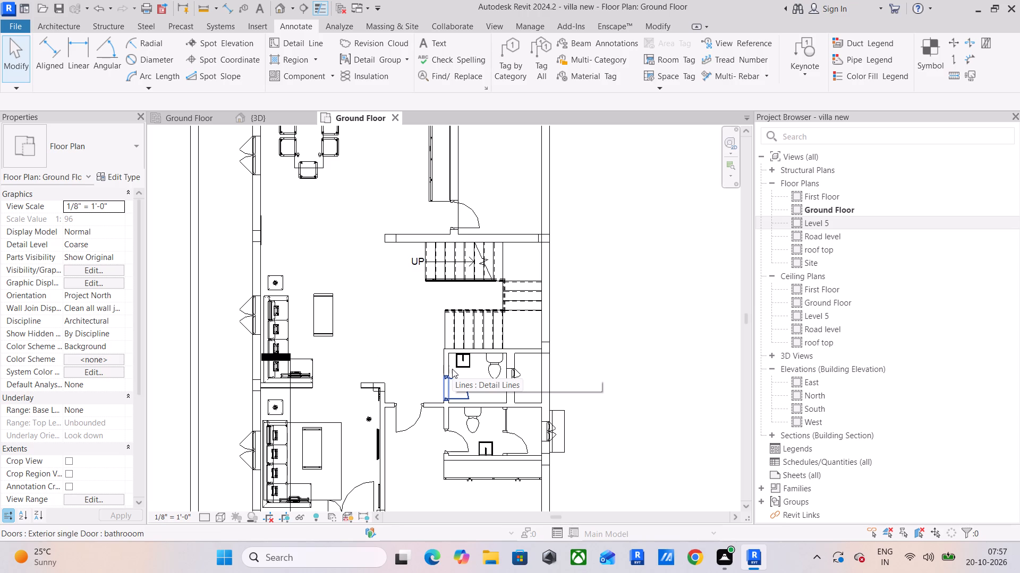
Examine the whole ground-floor plan and its column outlines, from the dining area down to the entrance and bedroom.
scroll(452, 369, down, 3)
middle_drag(452, 369, 461, 309)
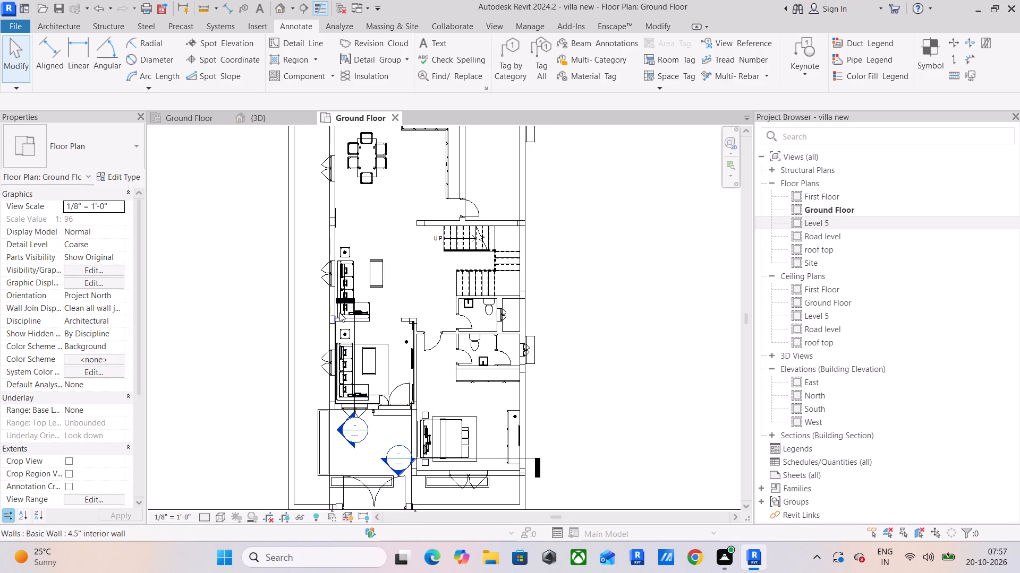
middle_drag(388, 253, 384, 374)
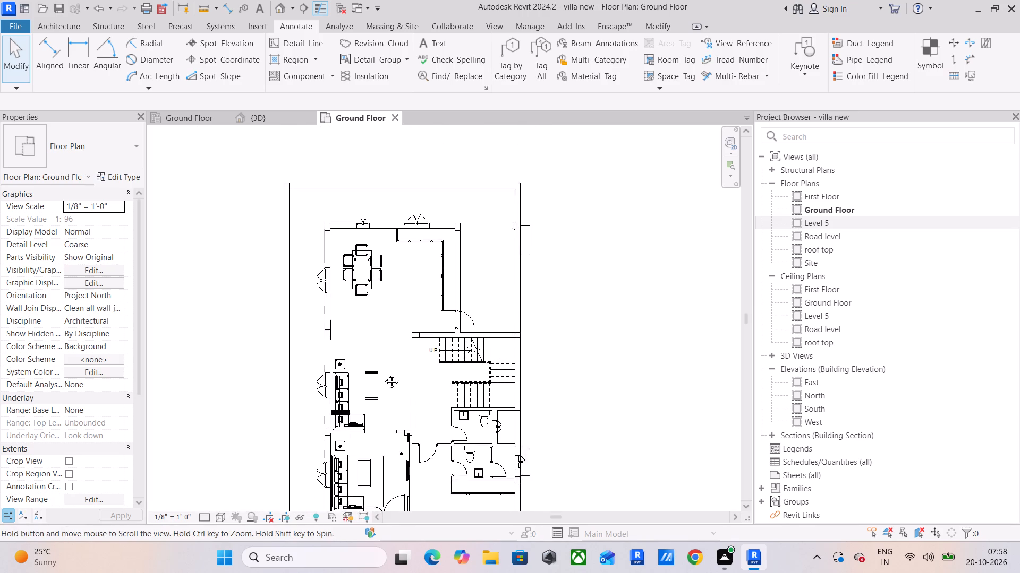
middle_drag(384, 374, 384, 376)
scroll(469, 297, down, 2)
middle_drag(469, 297, 472, 234)
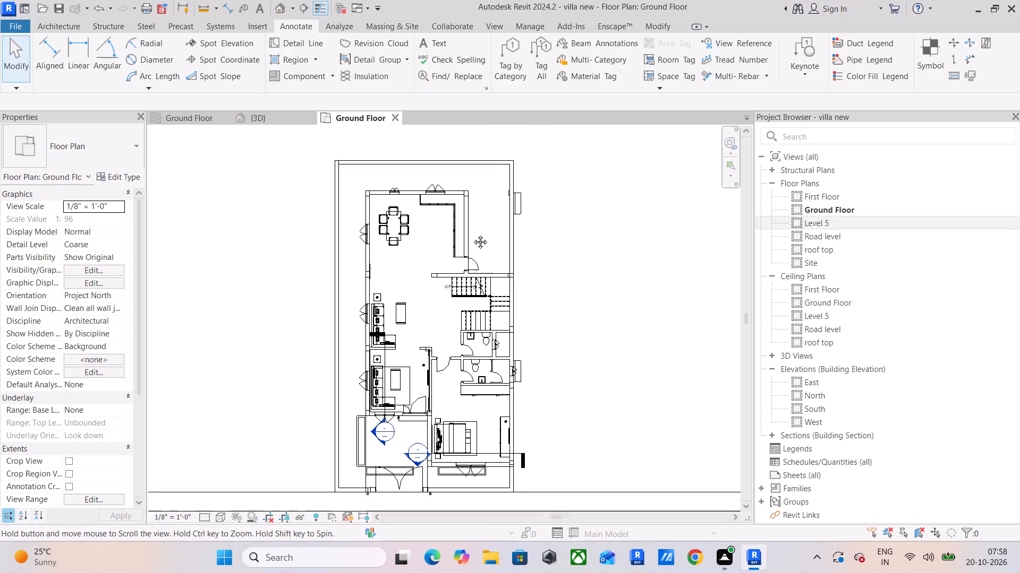
middle_drag(472, 234, 454, 216)
scroll(399, 424, up, 5)
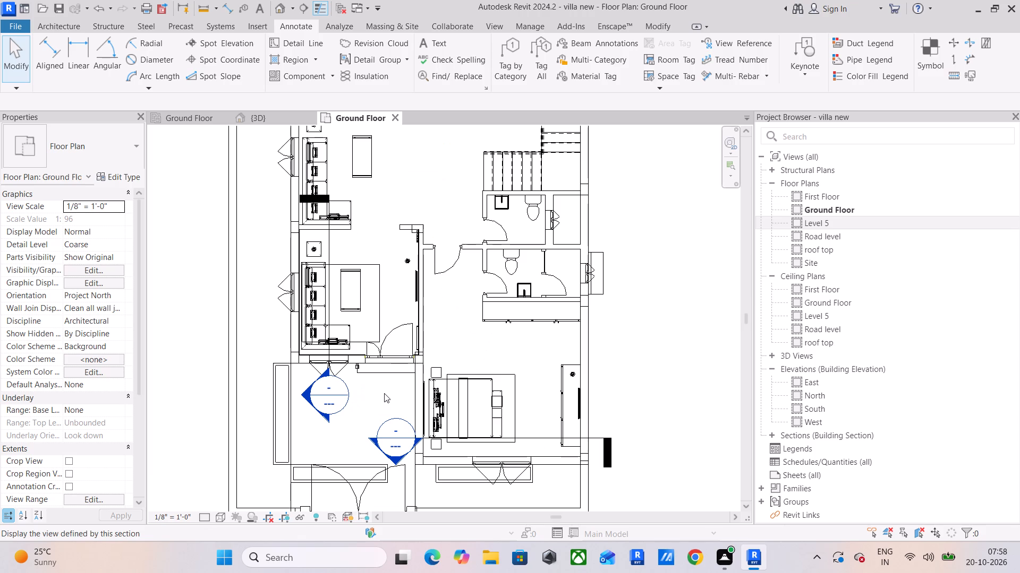
scroll(384, 393, down, 4)
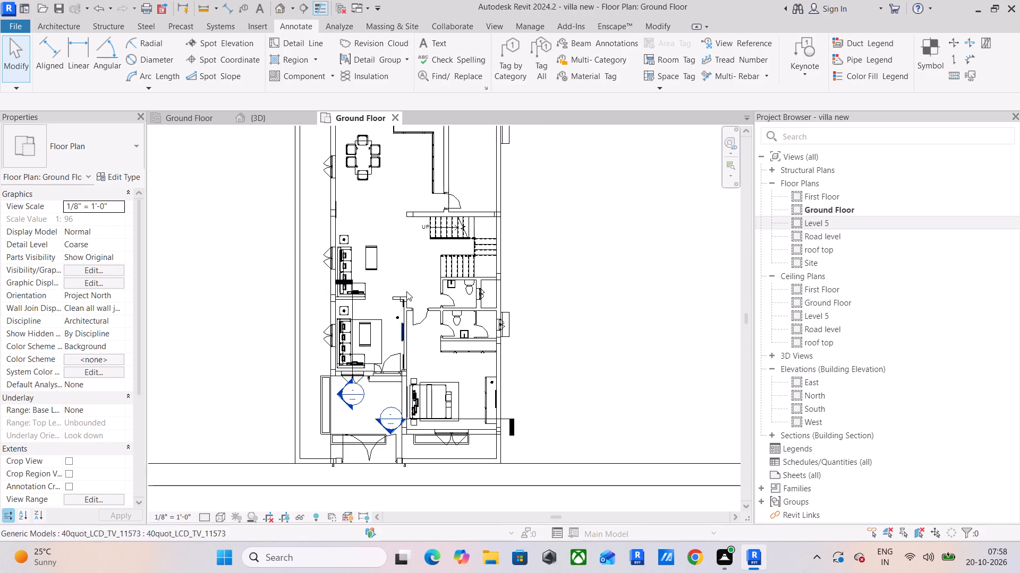
scroll(643, 286, down, 3)
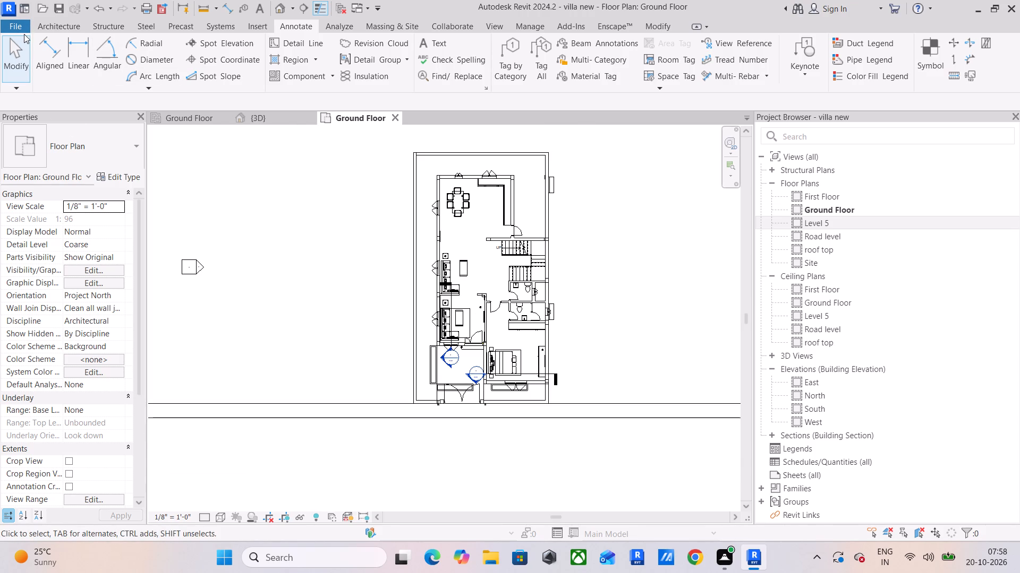
Create a new project from the Structural Analysis-Default template in the English-Imperial templates folder.
click(25, 9)
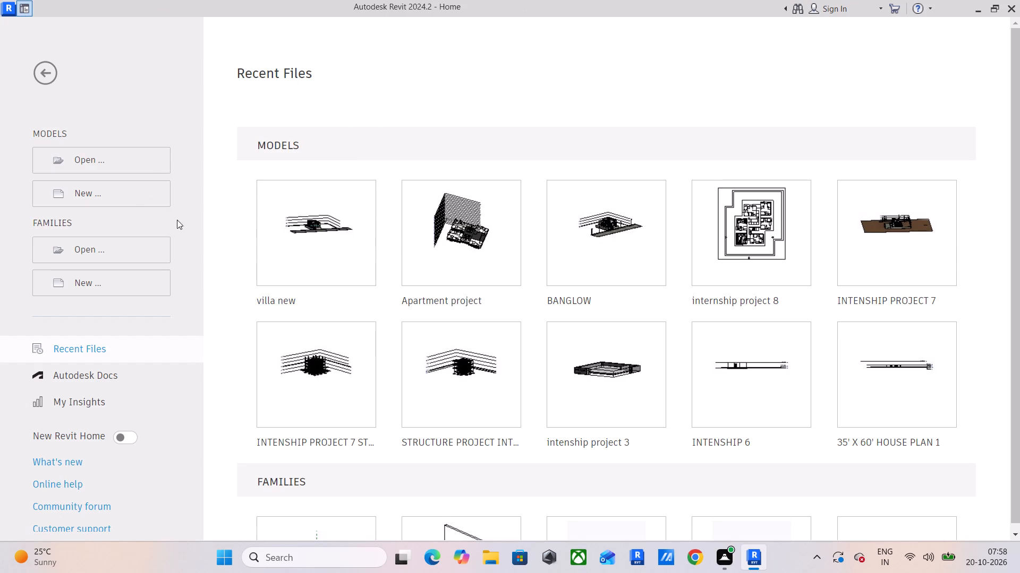
click(125, 189)
click(589, 249)
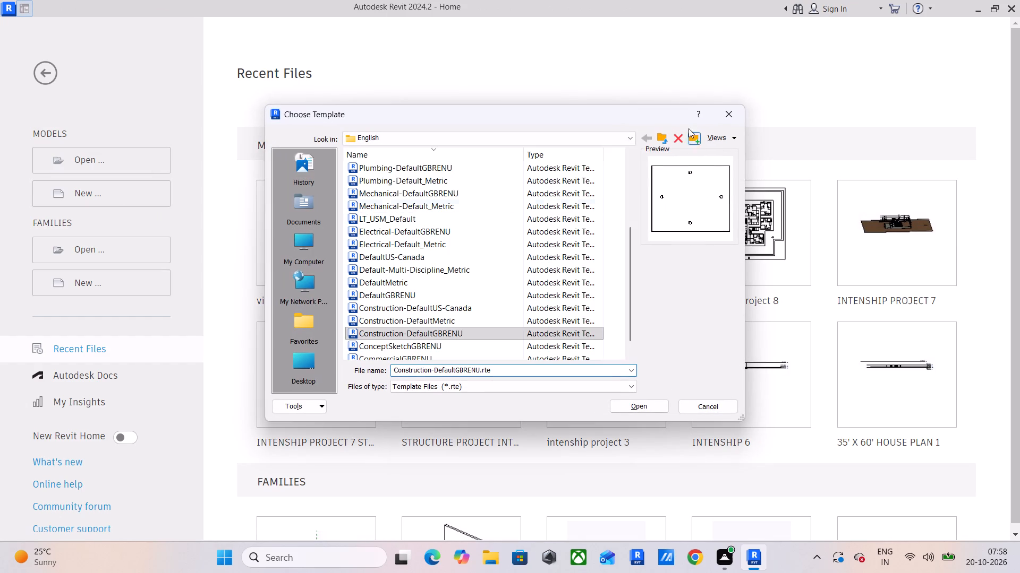
click(661, 137)
scroll(426, 205, down, 5)
double_click(394, 305)
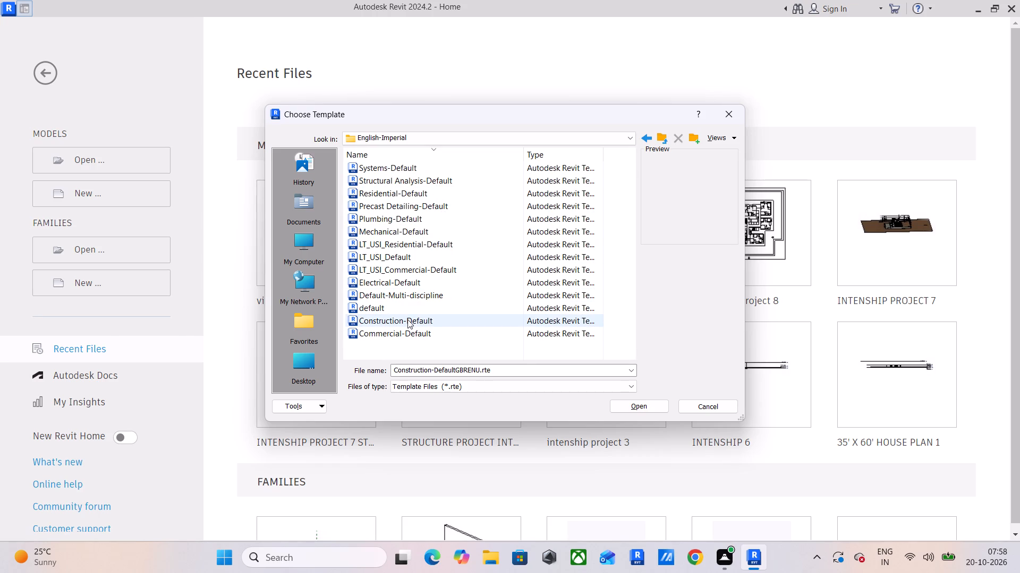
double_click(406, 178)
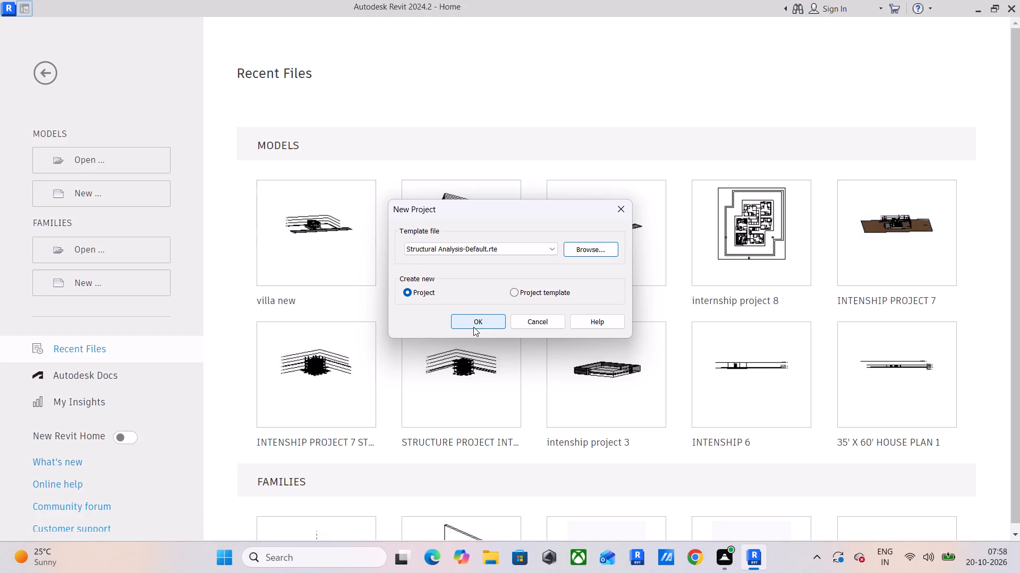
click(474, 322)
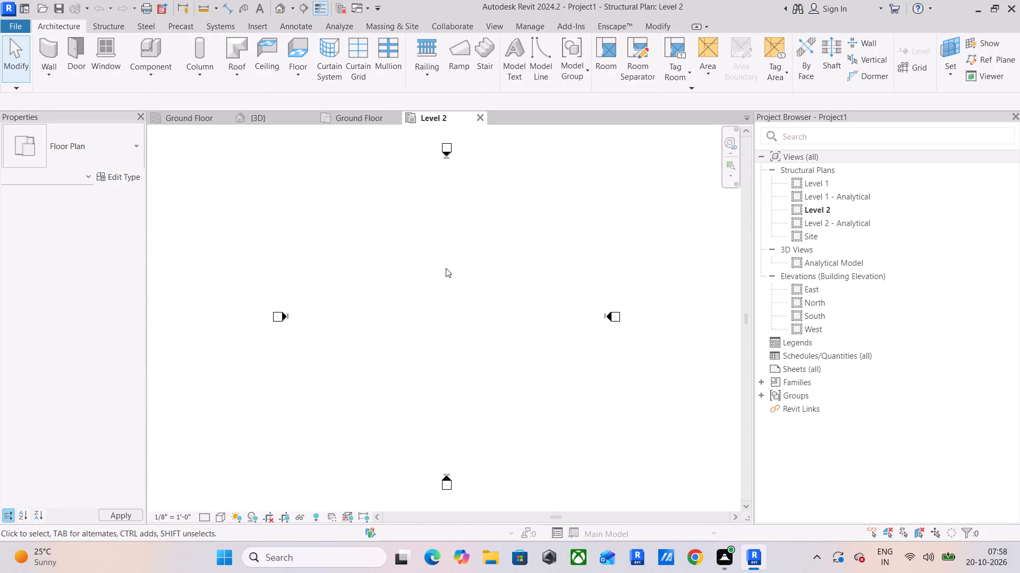
Close all open views of the villa new project, saving its changes, and keep the new project's Level 2 plan open.
click(395, 116)
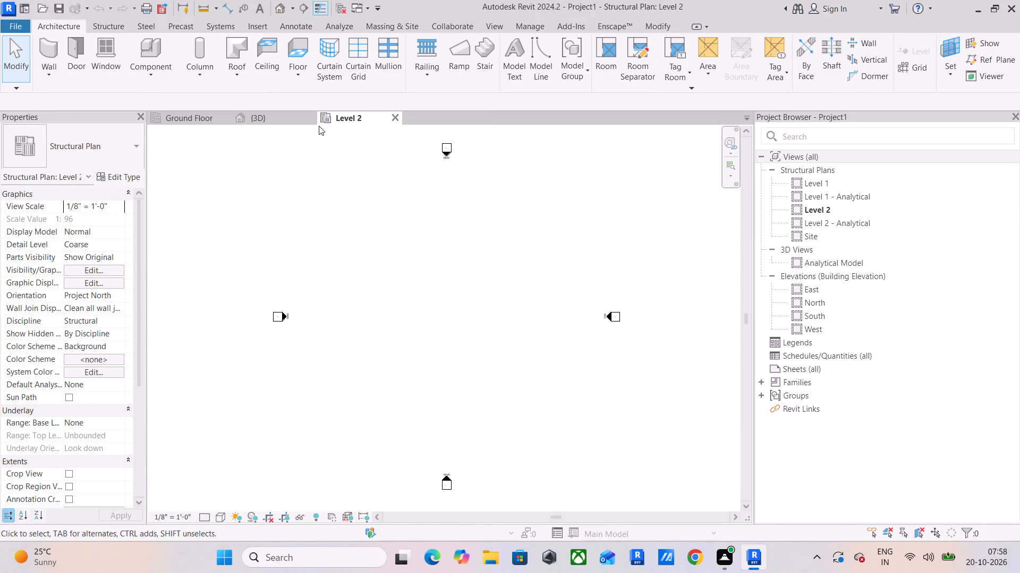
click(307, 118)
click(215, 120)
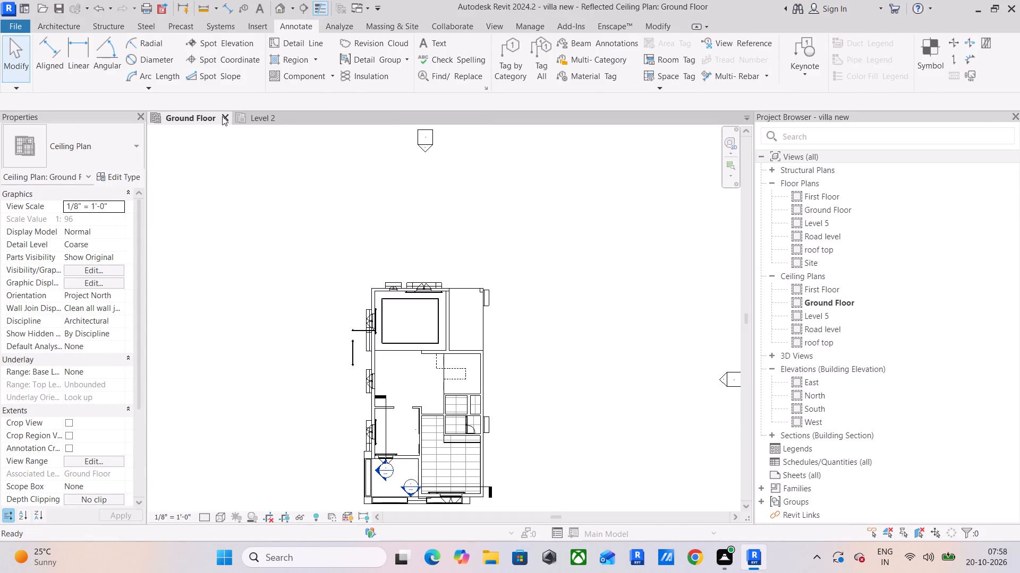
click(222, 116)
click(489, 272)
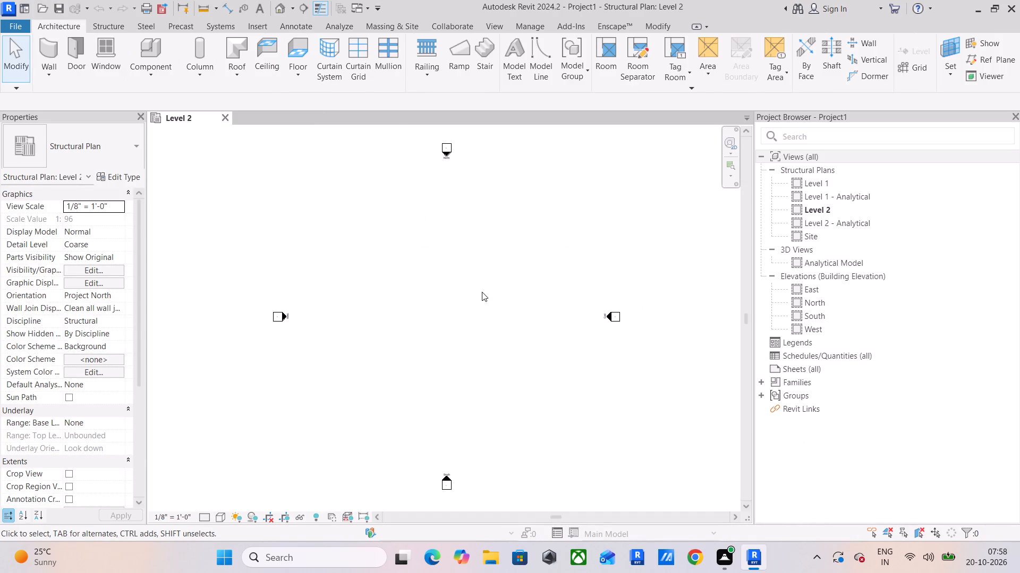
Open the South building elevation of the new structural project.
double_click(814, 315)
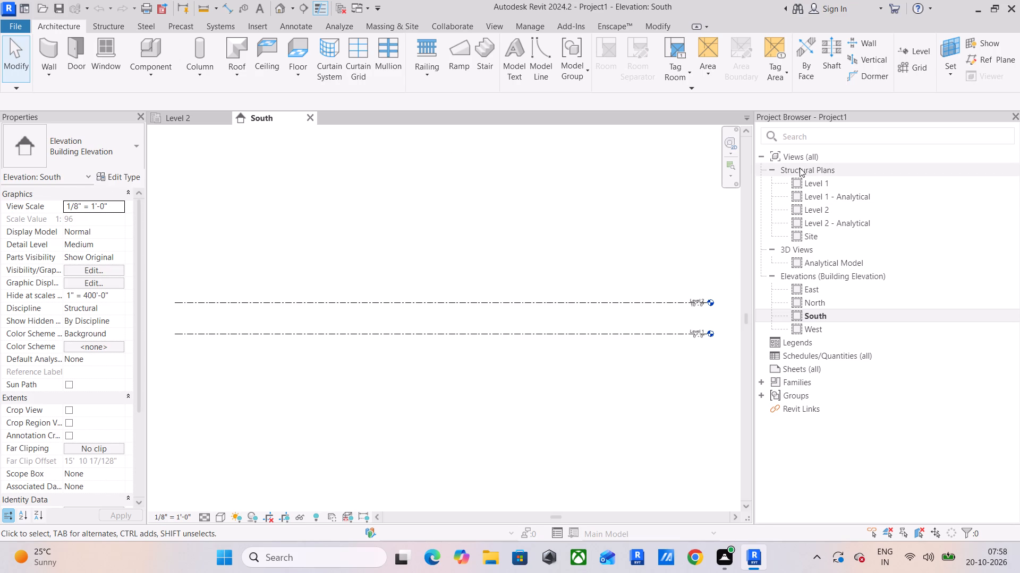
click(329, 231)
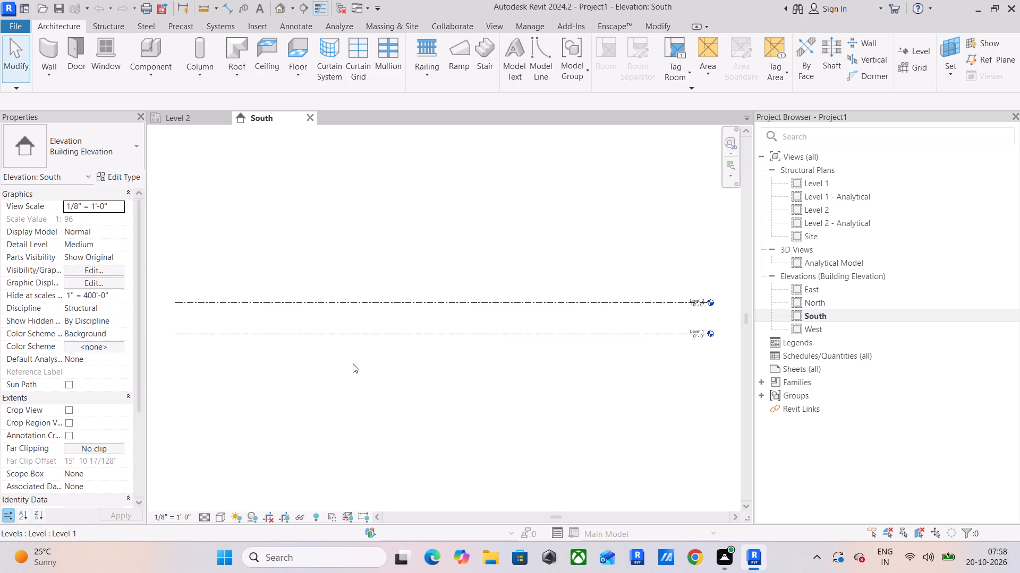
scroll(333, 305, down, 4)
middle_drag(335, 303, 346, 334)
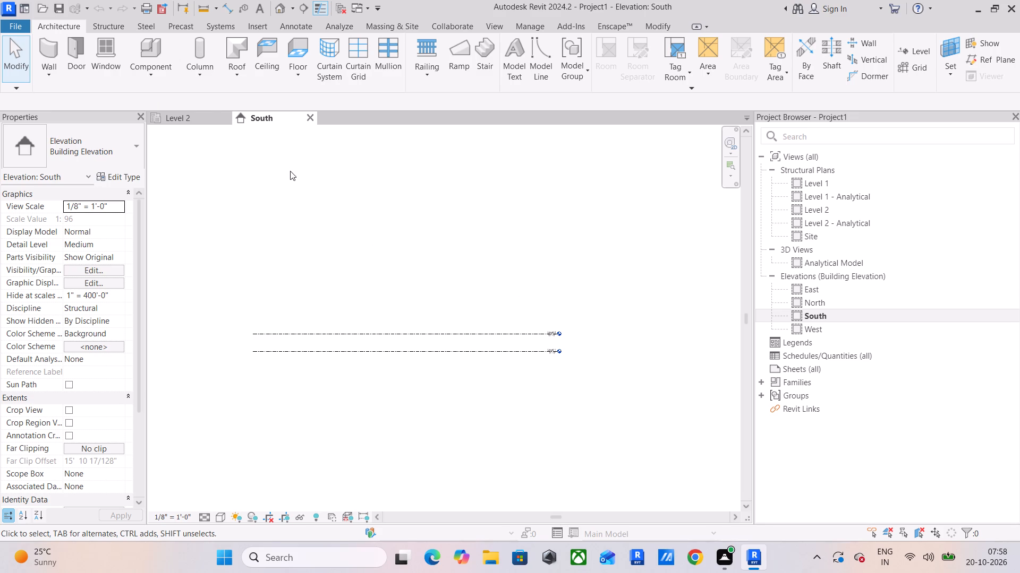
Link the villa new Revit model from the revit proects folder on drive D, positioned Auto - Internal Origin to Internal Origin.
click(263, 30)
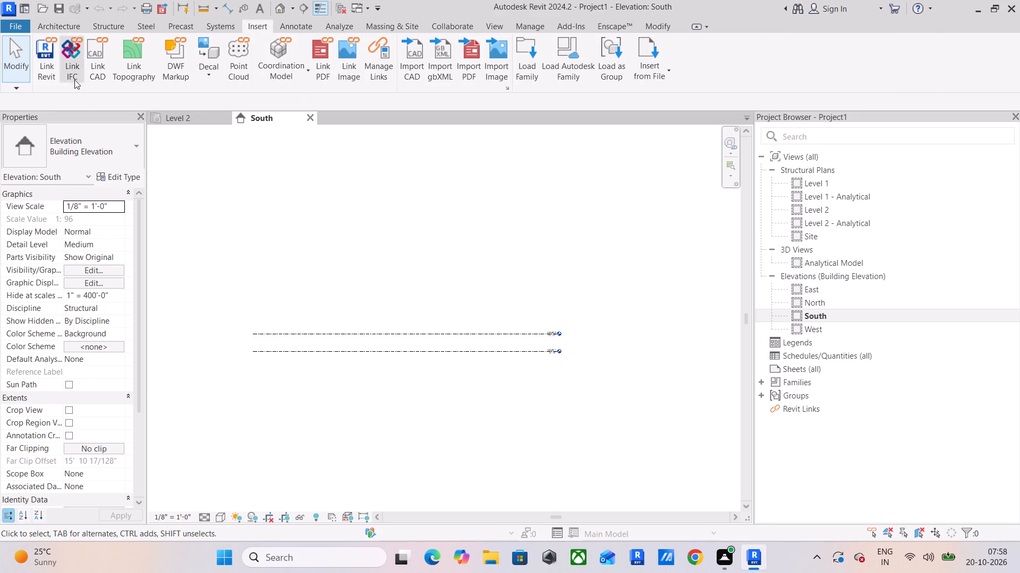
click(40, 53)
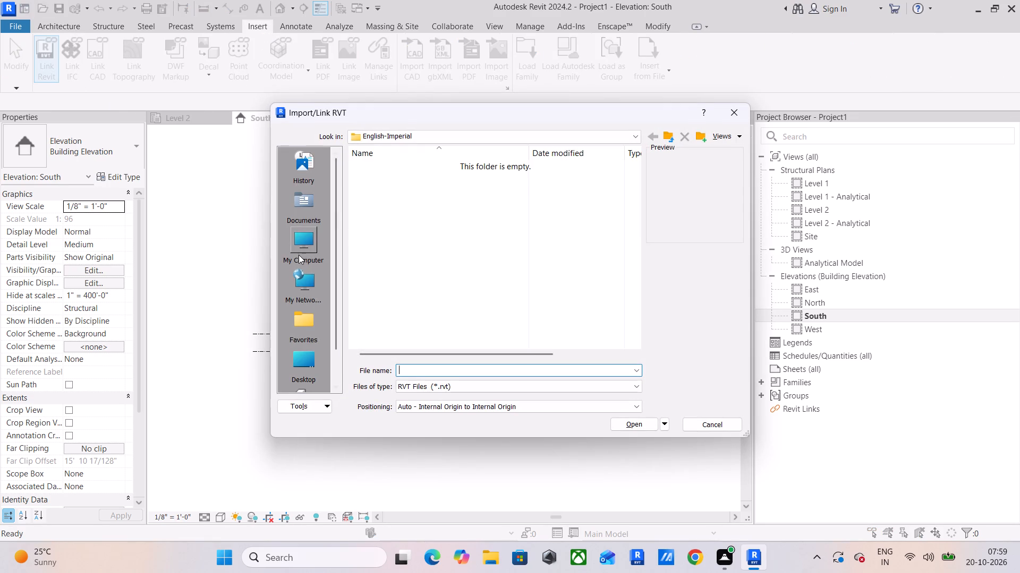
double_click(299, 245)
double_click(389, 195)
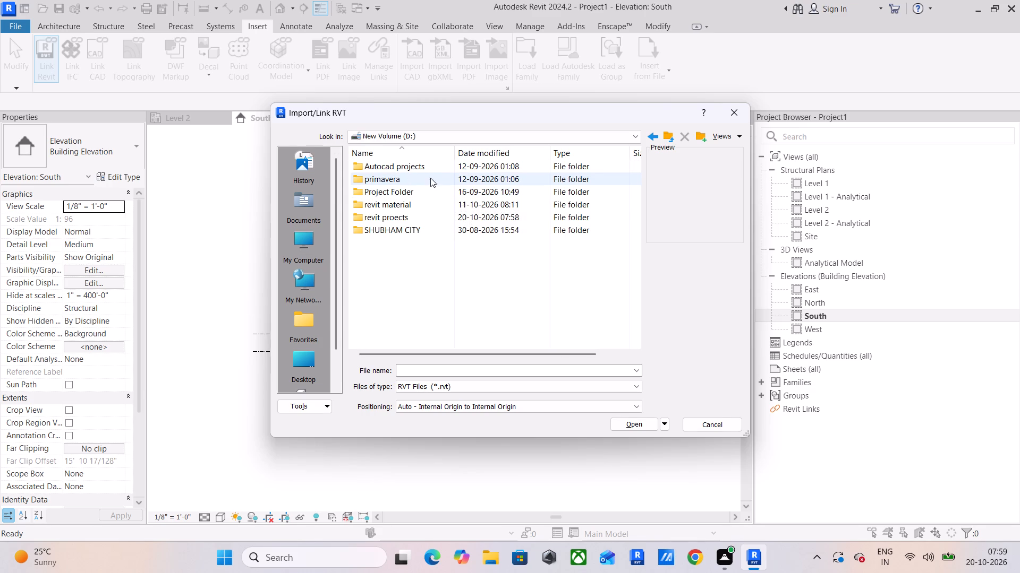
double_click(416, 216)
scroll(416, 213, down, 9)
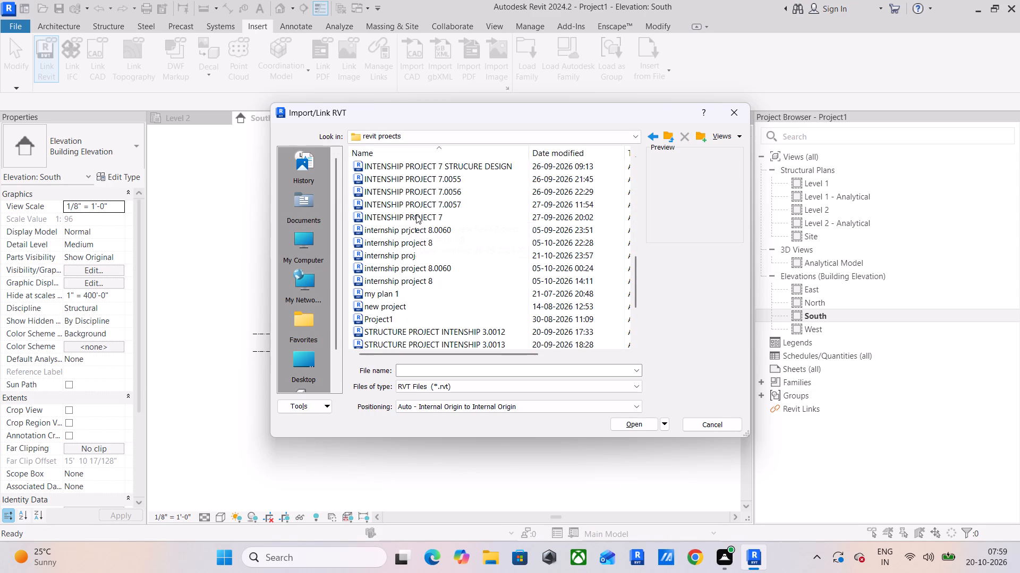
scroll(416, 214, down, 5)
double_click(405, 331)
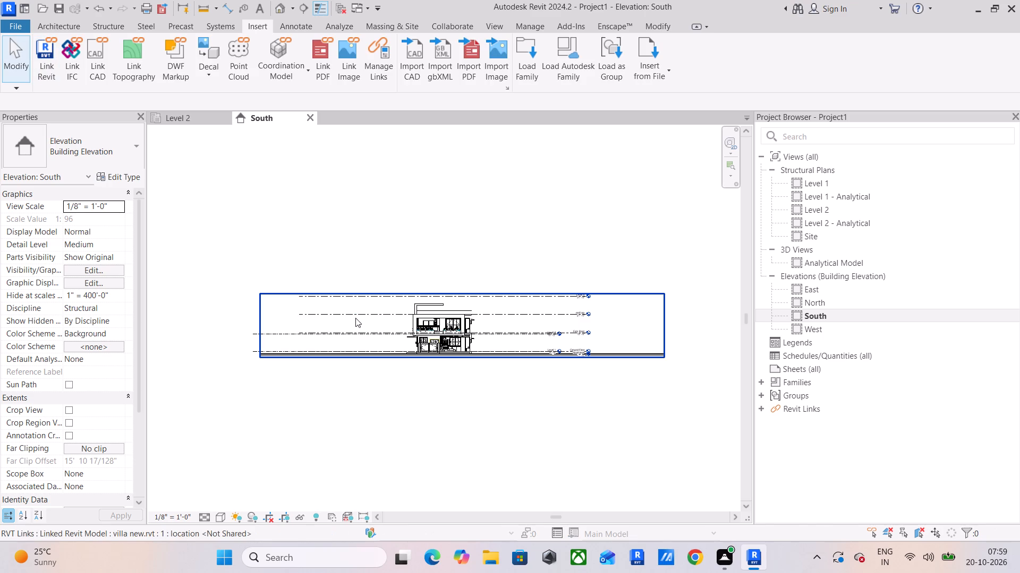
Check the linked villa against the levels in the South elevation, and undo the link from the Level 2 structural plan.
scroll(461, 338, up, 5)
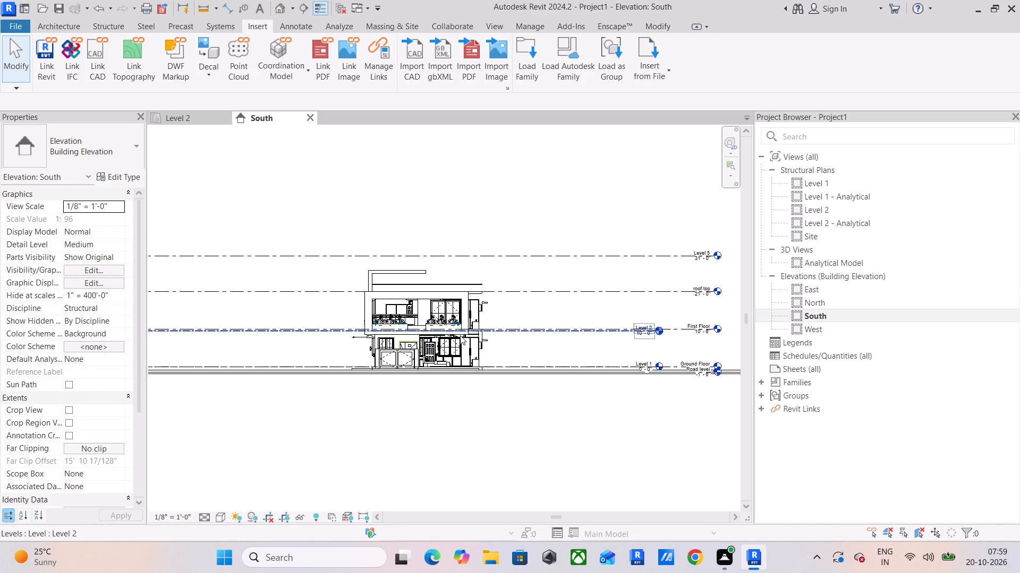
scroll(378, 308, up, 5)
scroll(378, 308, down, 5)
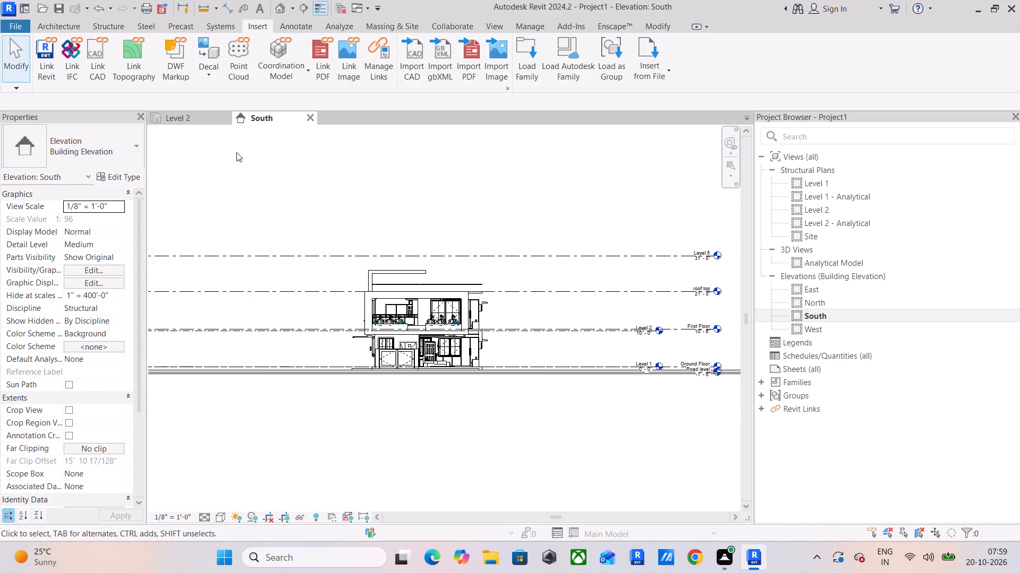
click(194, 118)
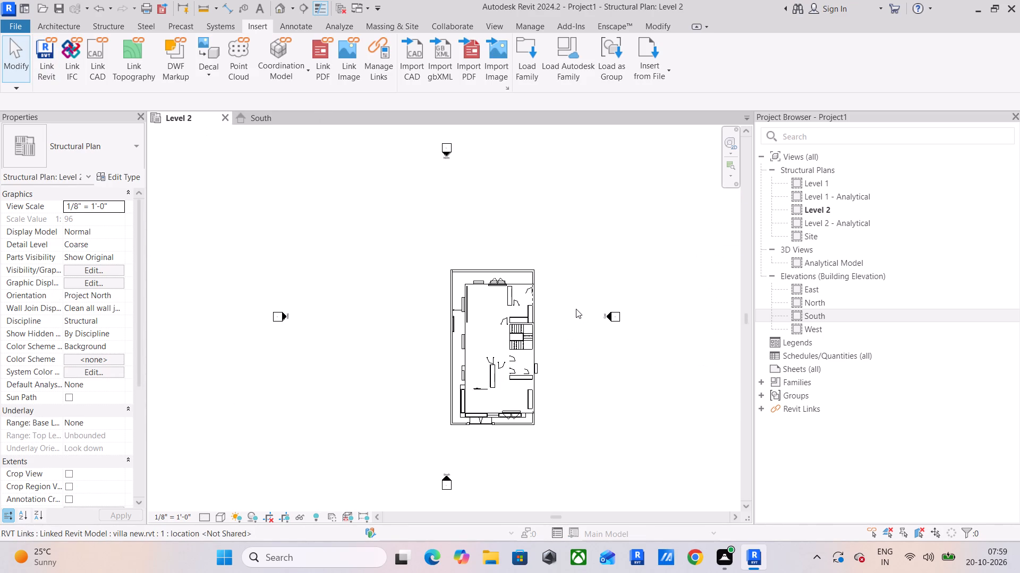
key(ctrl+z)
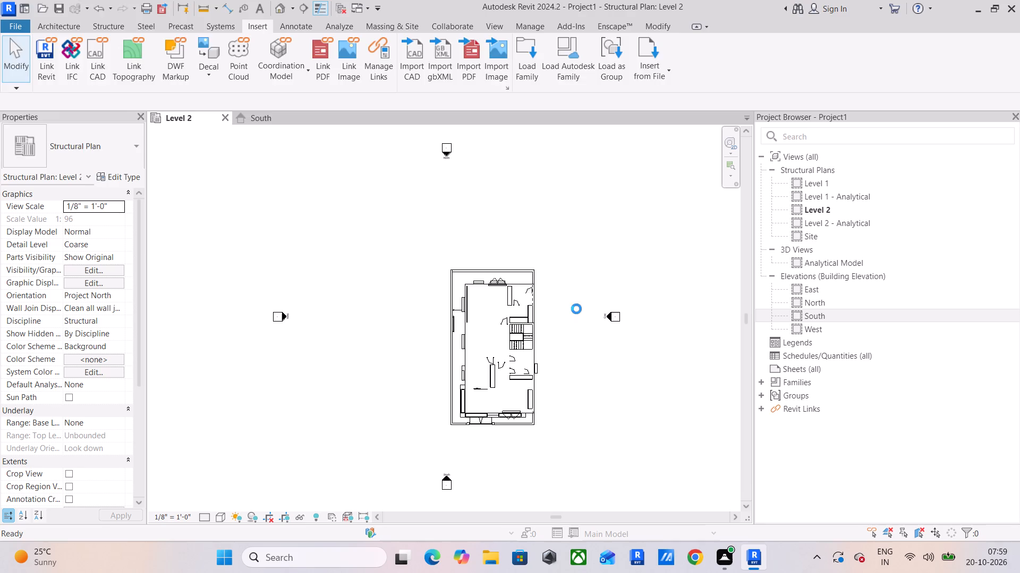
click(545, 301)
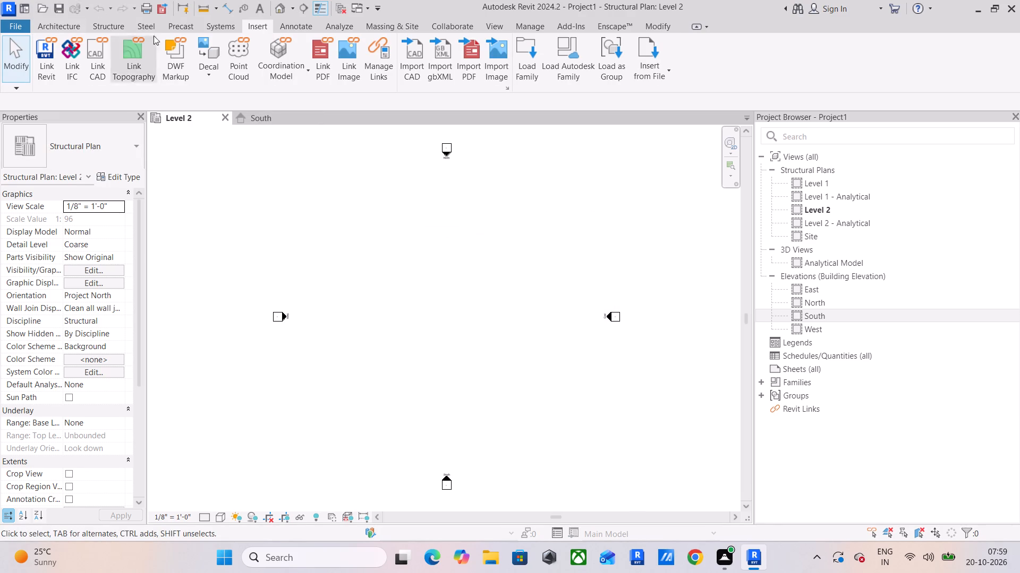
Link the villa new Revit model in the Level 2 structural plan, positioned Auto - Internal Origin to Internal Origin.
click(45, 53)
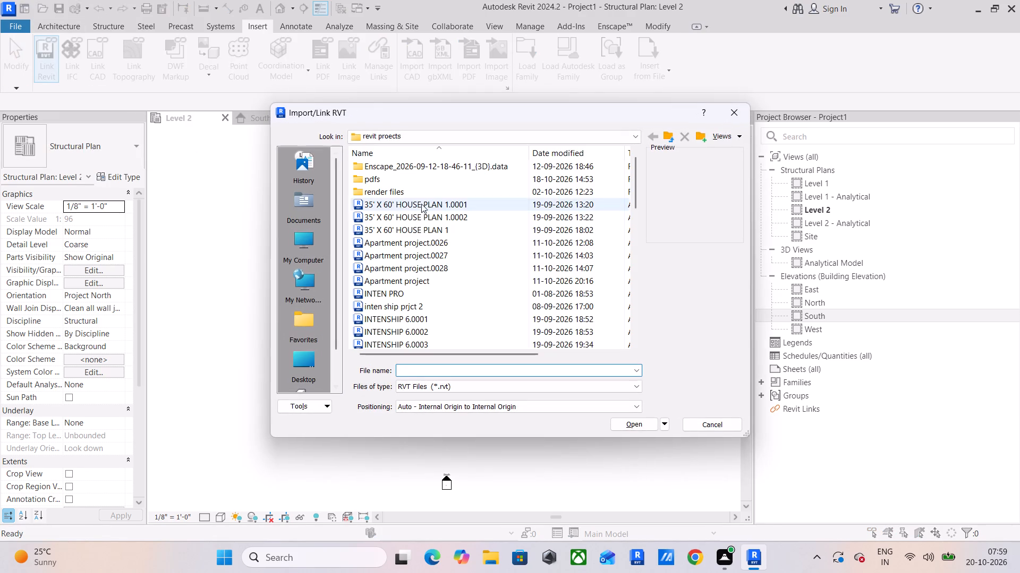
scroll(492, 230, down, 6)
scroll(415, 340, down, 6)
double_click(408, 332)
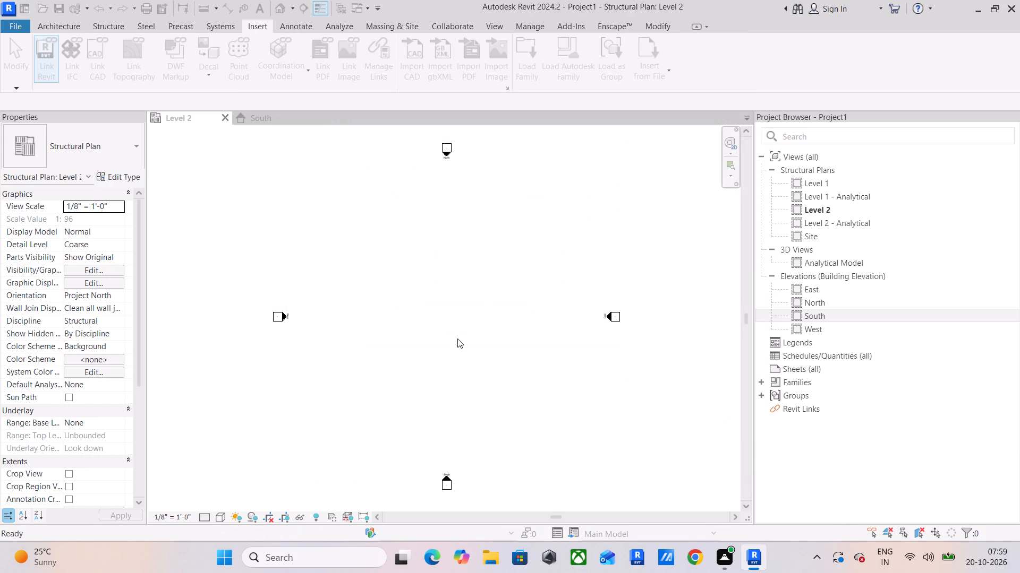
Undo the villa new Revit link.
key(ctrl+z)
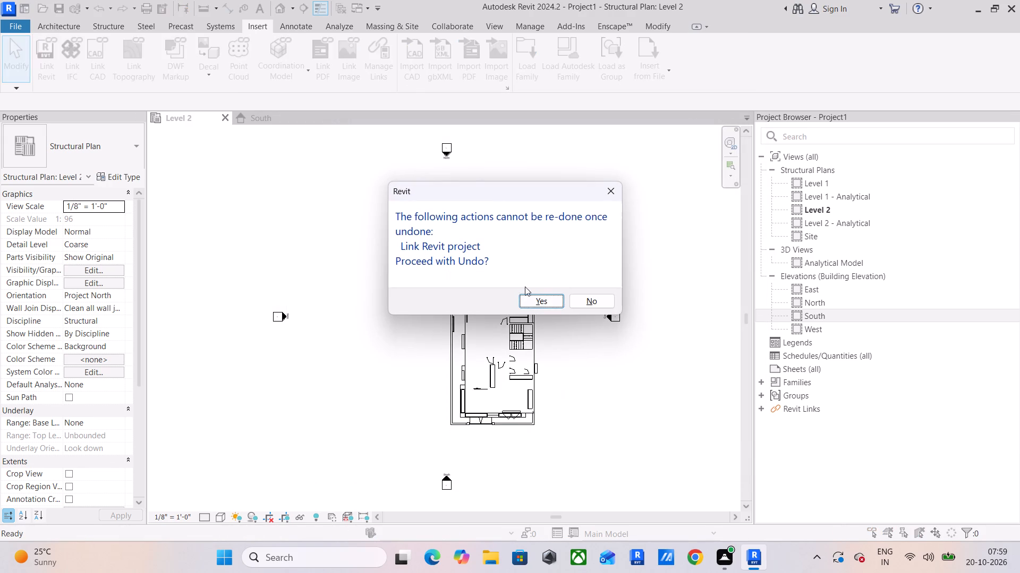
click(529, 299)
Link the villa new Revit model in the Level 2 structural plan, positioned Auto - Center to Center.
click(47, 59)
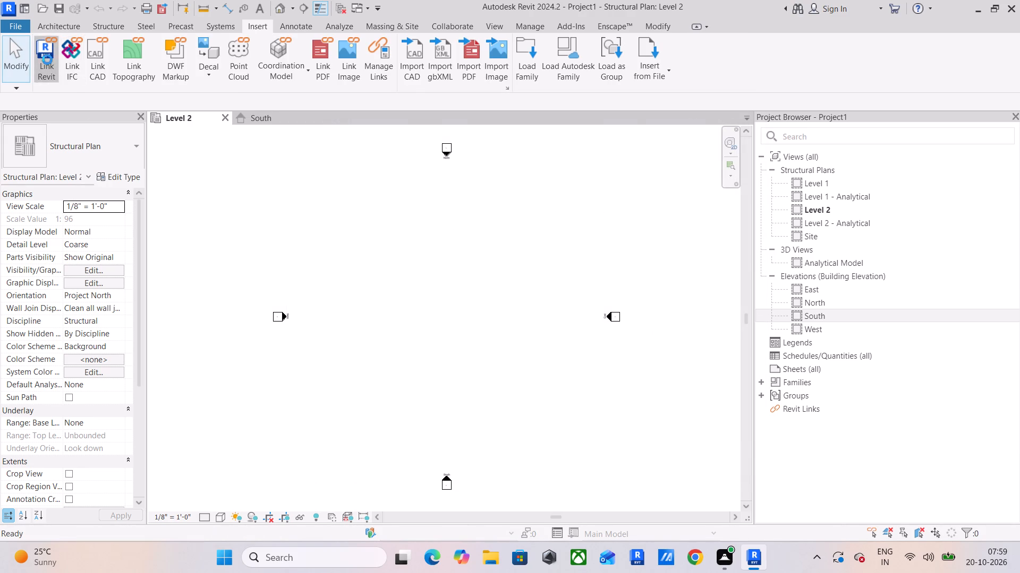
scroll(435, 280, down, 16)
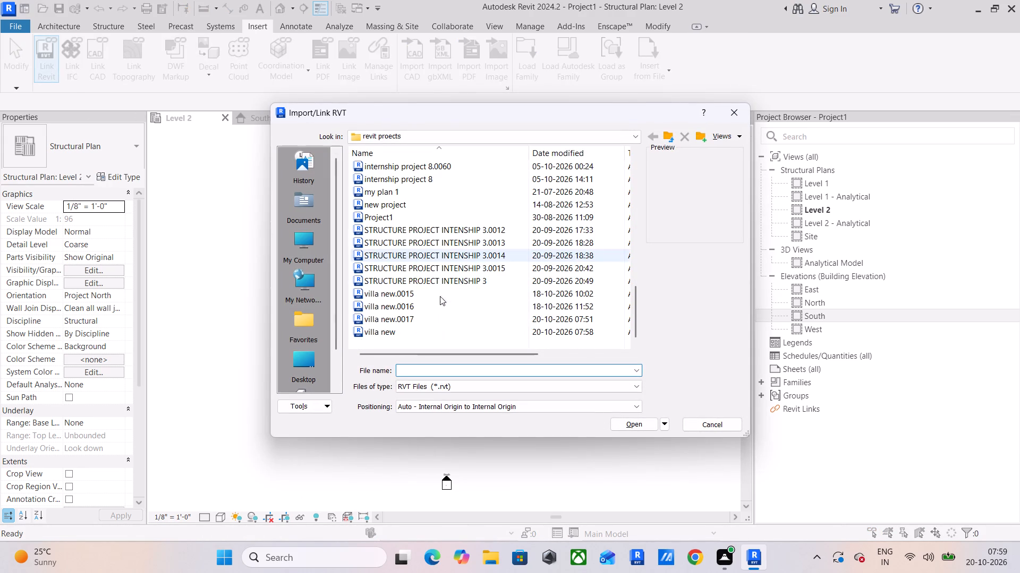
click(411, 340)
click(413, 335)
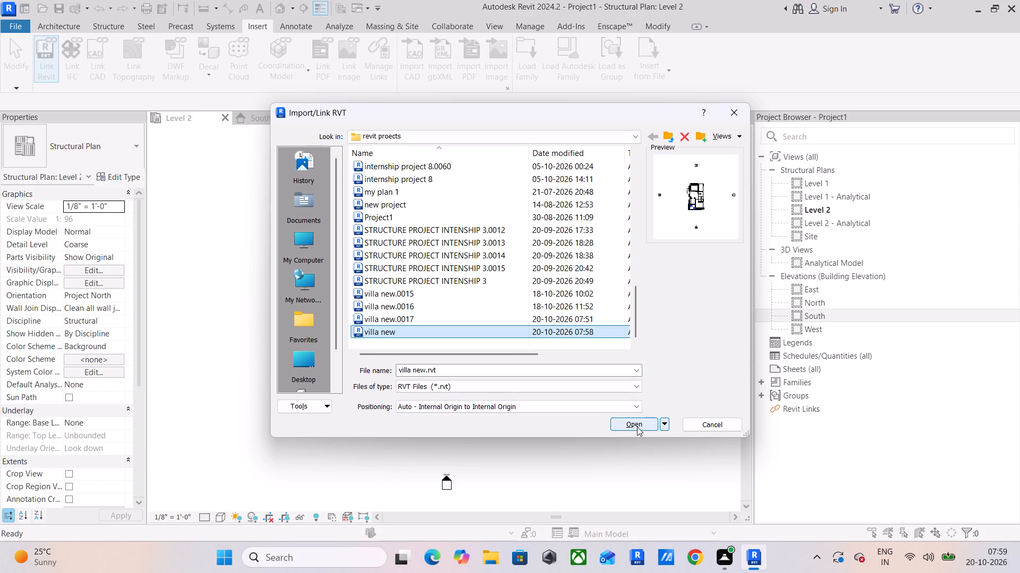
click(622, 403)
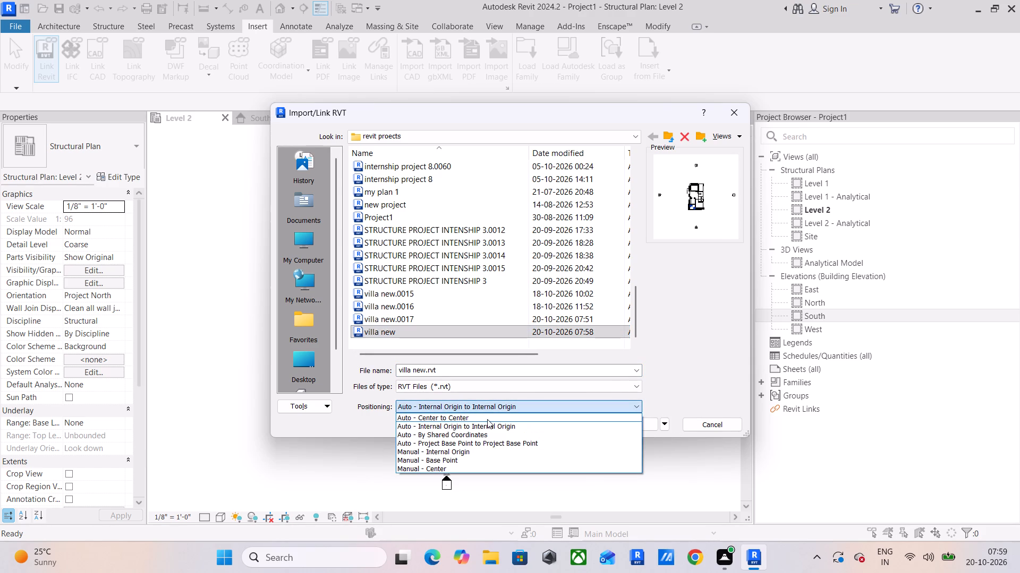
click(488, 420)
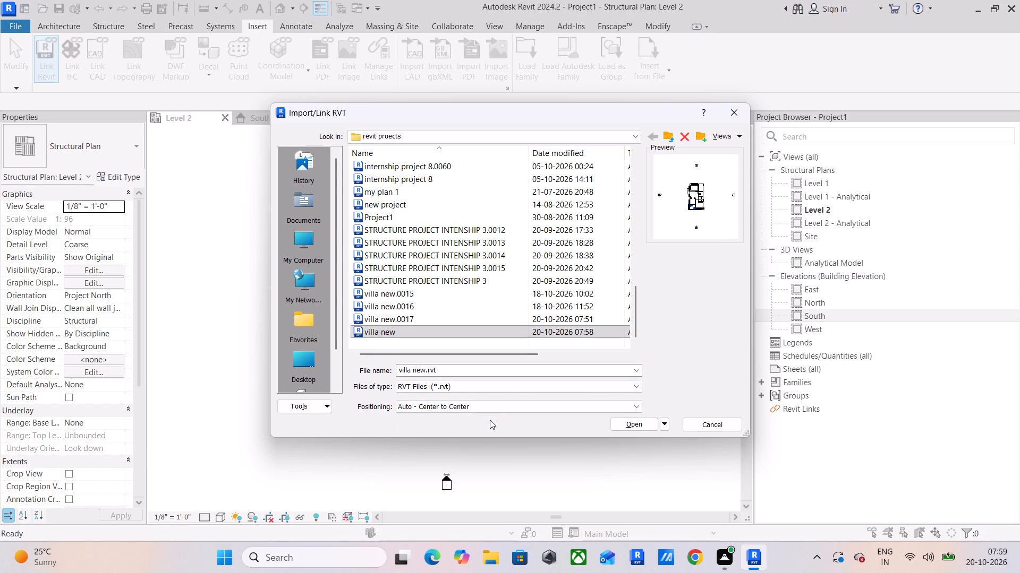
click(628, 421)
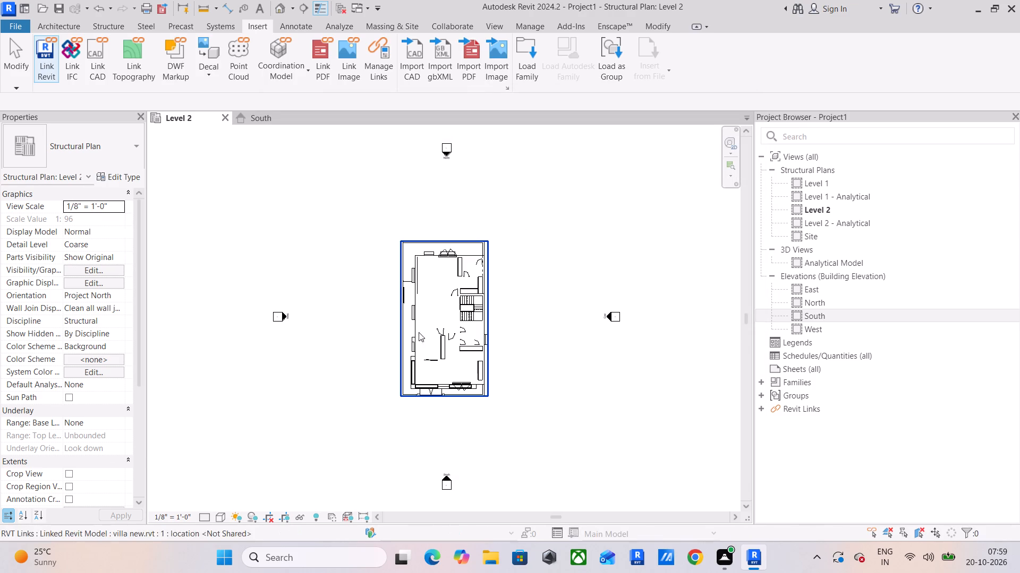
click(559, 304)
Examine the linked villa's walls and openings in the Level 2 structural plan, from the front boundary to the rear.
scroll(428, 307, up, 5)
middle_drag(447, 361, 445, 324)
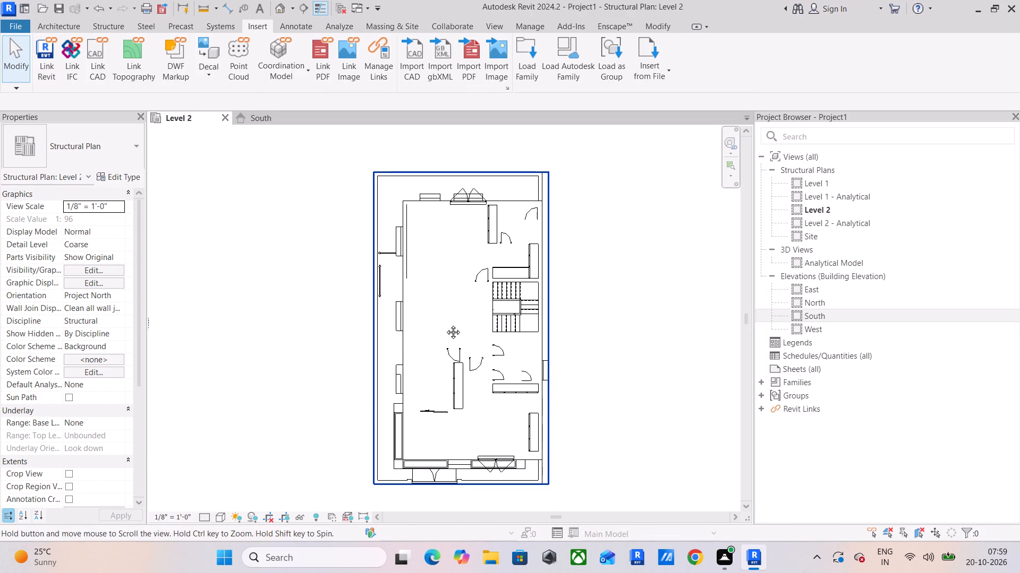
middle_drag(445, 324, 444, 280)
scroll(406, 368, up, 5)
scroll(407, 374, down, 3)
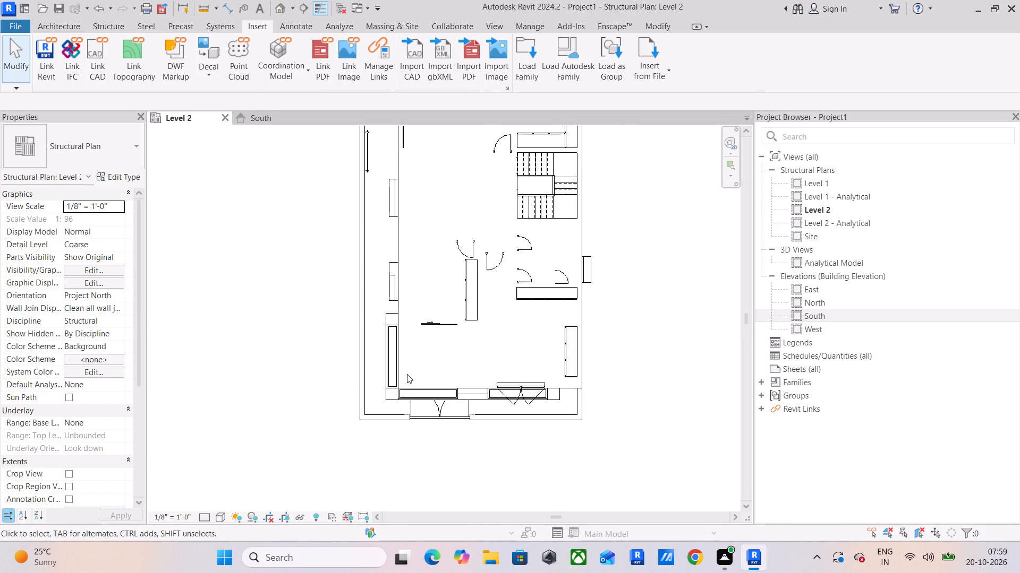
scroll(407, 374, down, 2)
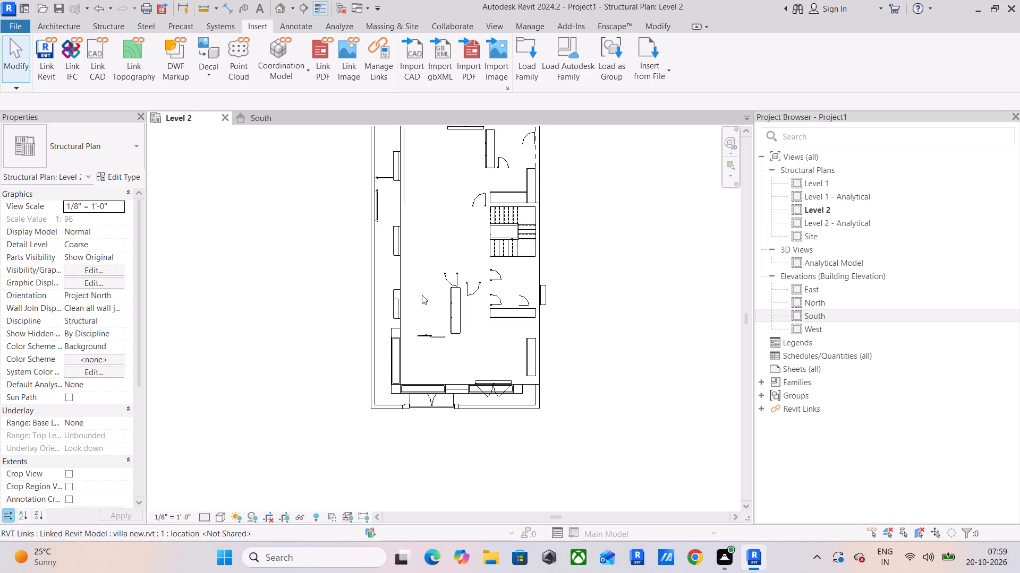
scroll(422, 295, down, 2)
scroll(413, 186, up, 4)
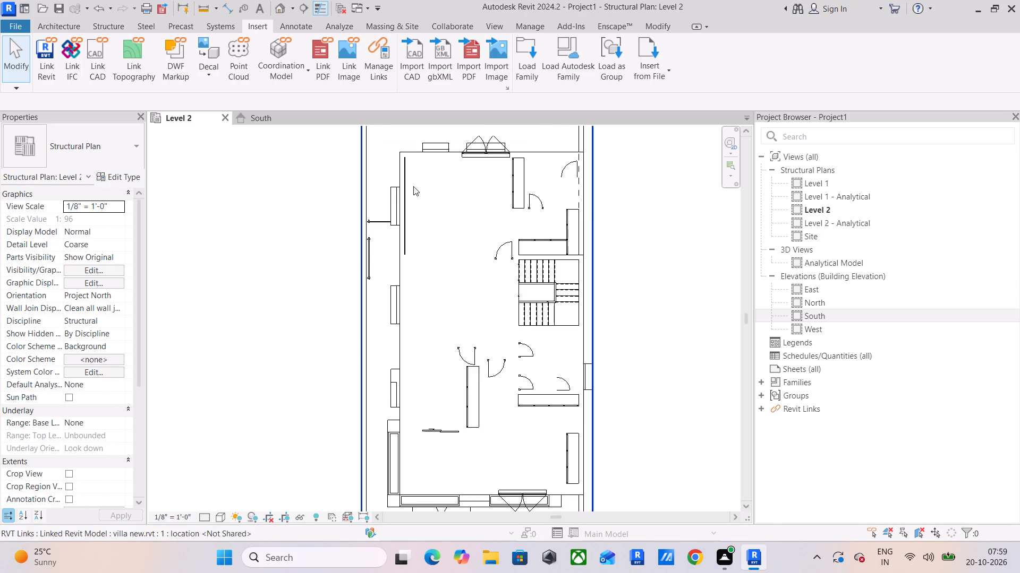
scroll(413, 186, up, 5)
scroll(413, 186, down, 6)
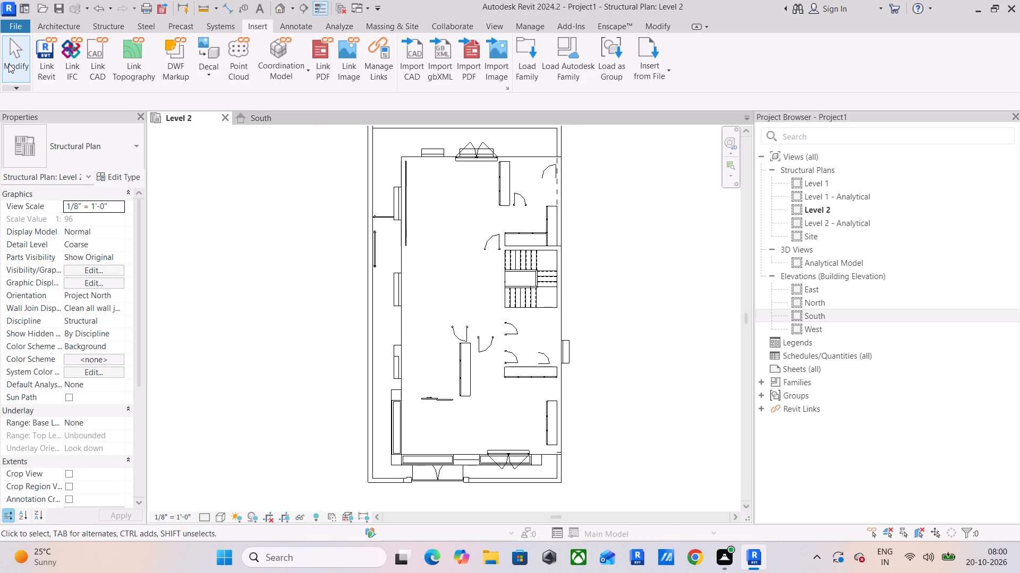
scroll(441, 282, down, 4)
scroll(441, 282, up, 3)
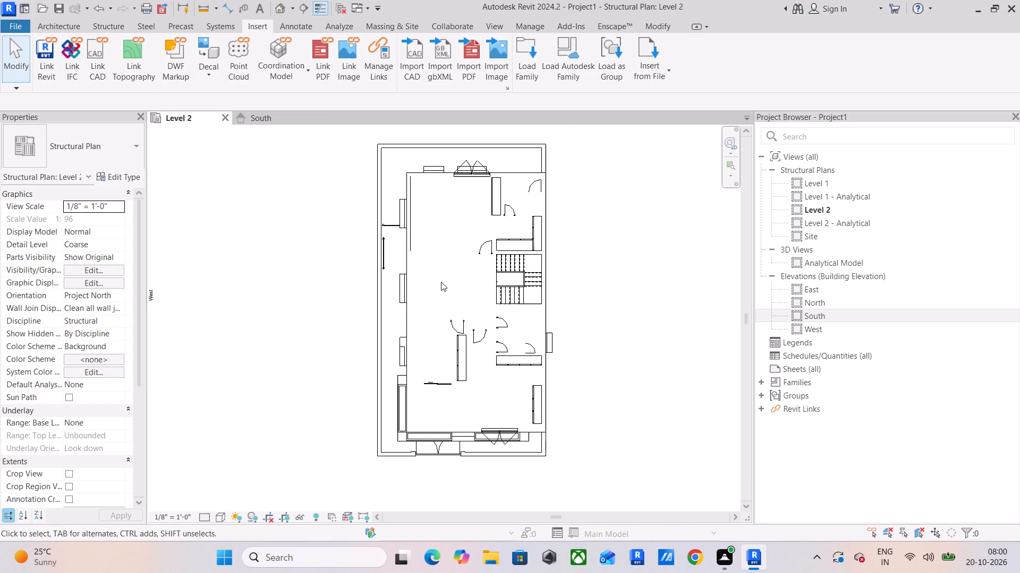
scroll(441, 282, down, 3)
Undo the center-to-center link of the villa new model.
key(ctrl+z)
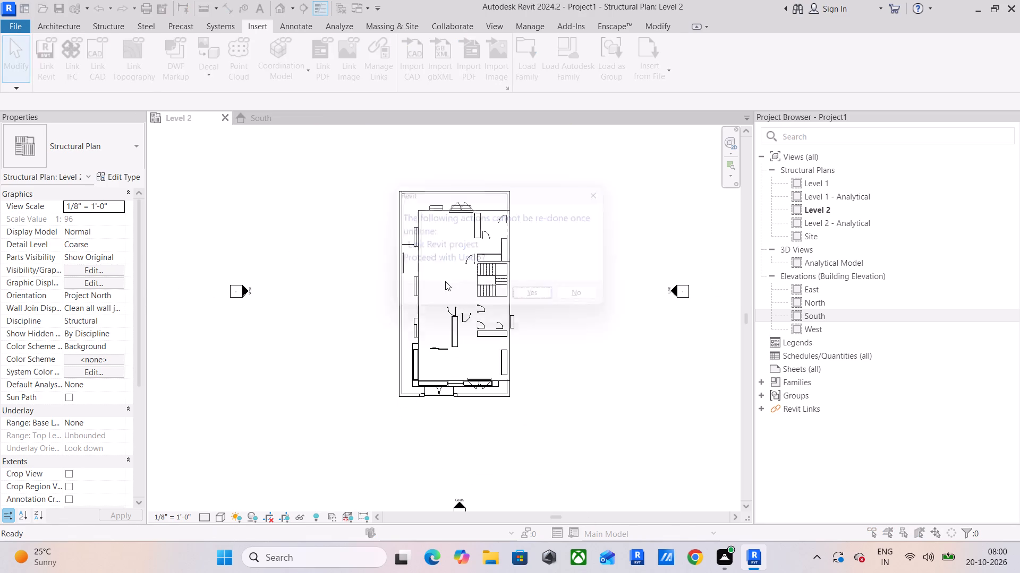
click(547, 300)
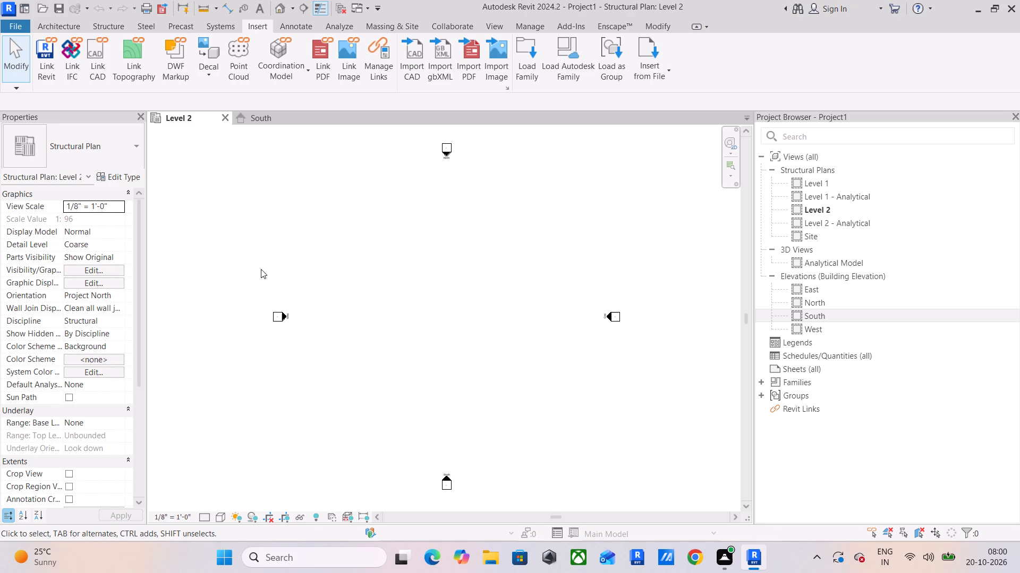
Open the villa new model from the recent files and show its Ground Floor floor plan.
click(63, 25)
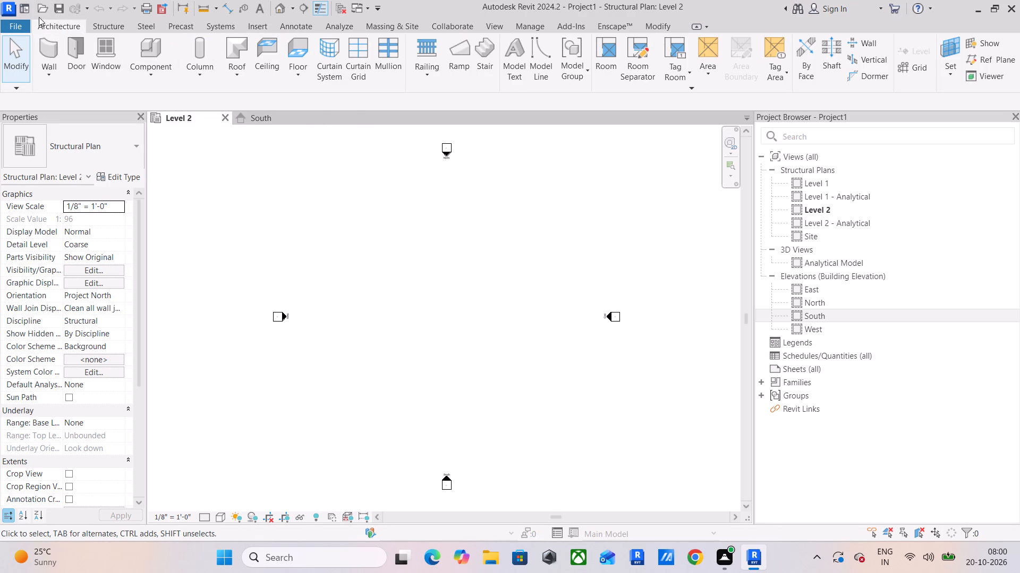
click(22, 6)
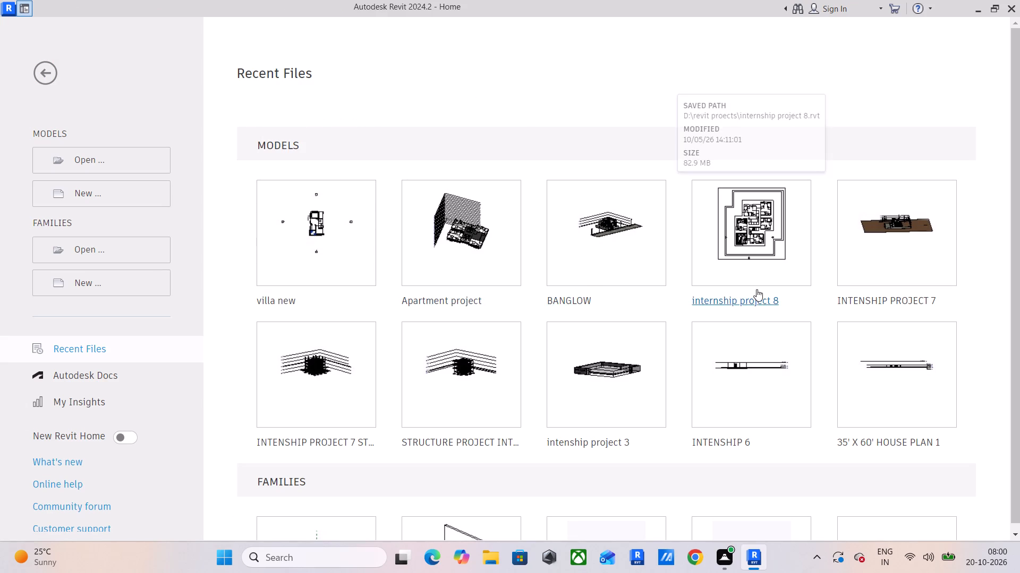
click(322, 236)
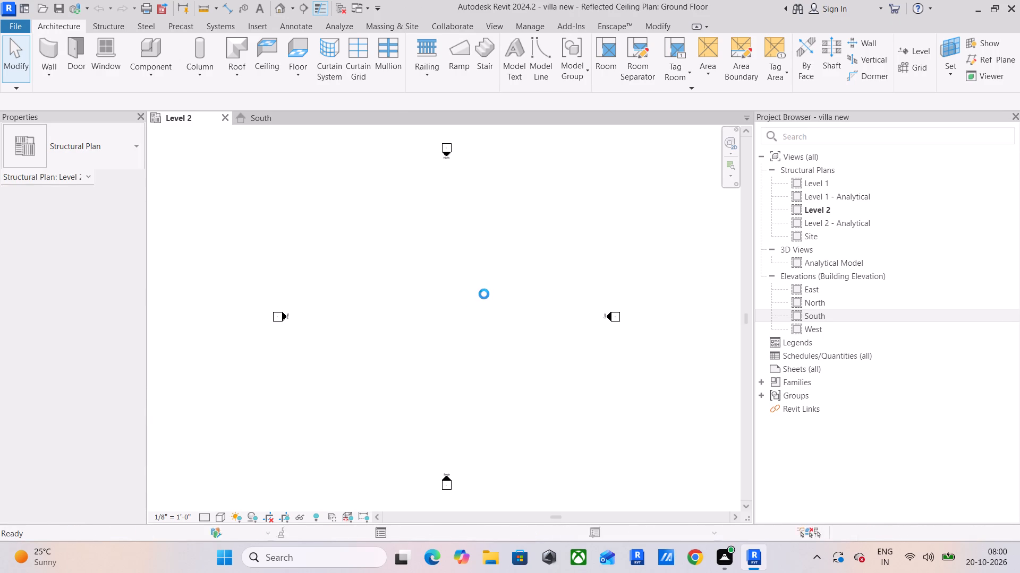
scroll(428, 382, up, 6)
scroll(428, 382, down, 2)
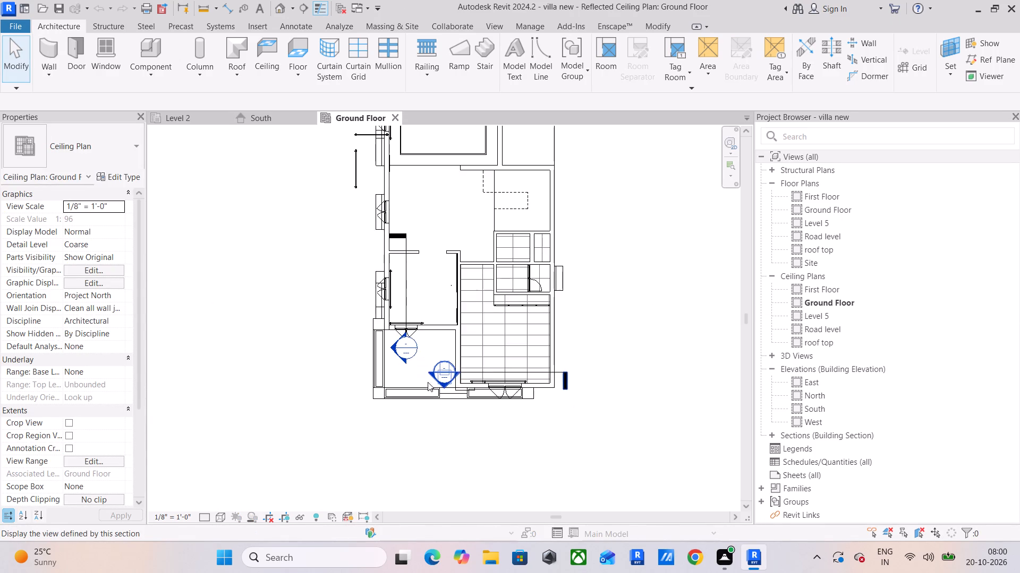
scroll(428, 382, down, 2)
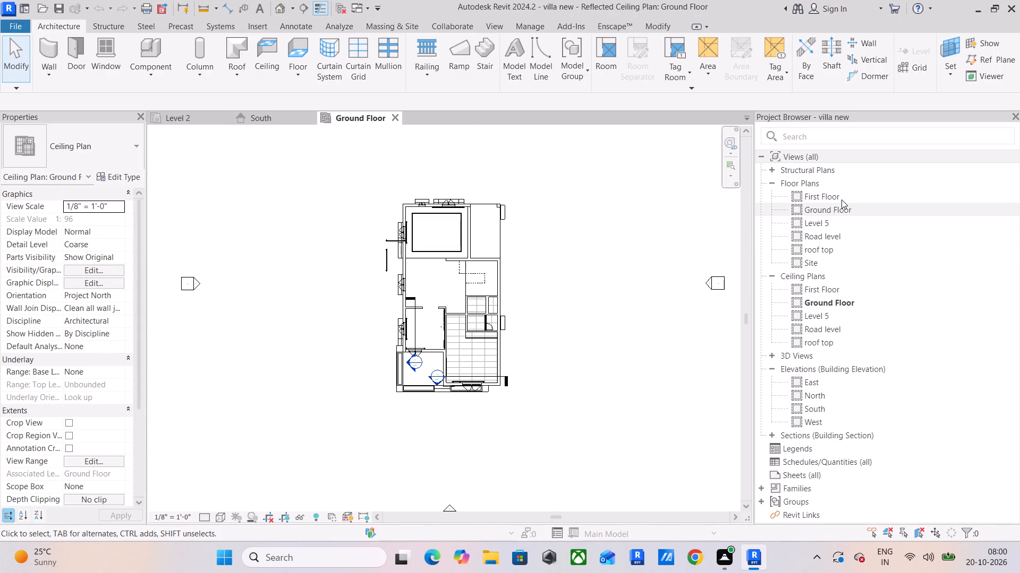
double_click(841, 211)
Adjust the end of the 9" exterior side boundary wall to meet the outer face of the front bedroom's wall.
scroll(499, 400, up, 4)
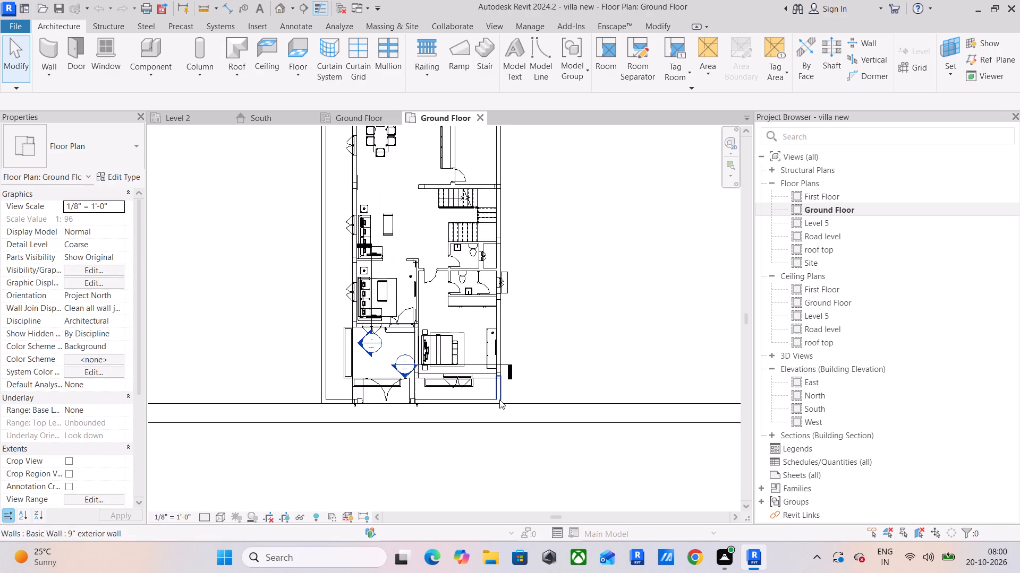
scroll(499, 400, up, 5)
middle_drag(458, 376, 538, 366)
scroll(586, 336, up, 4)
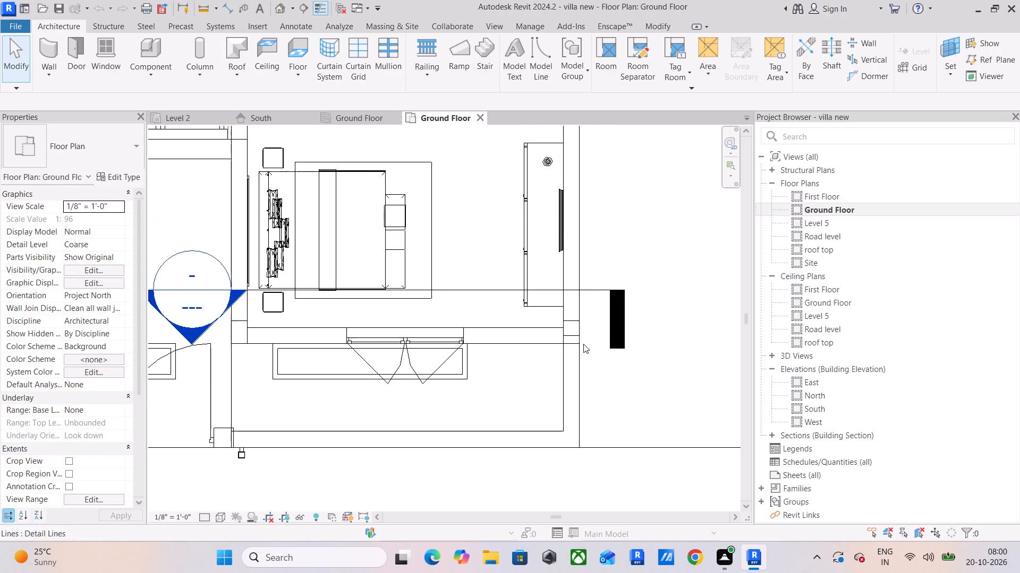
click(575, 357)
scroll(569, 332, up, 4)
drag(559, 337, 559, 344)
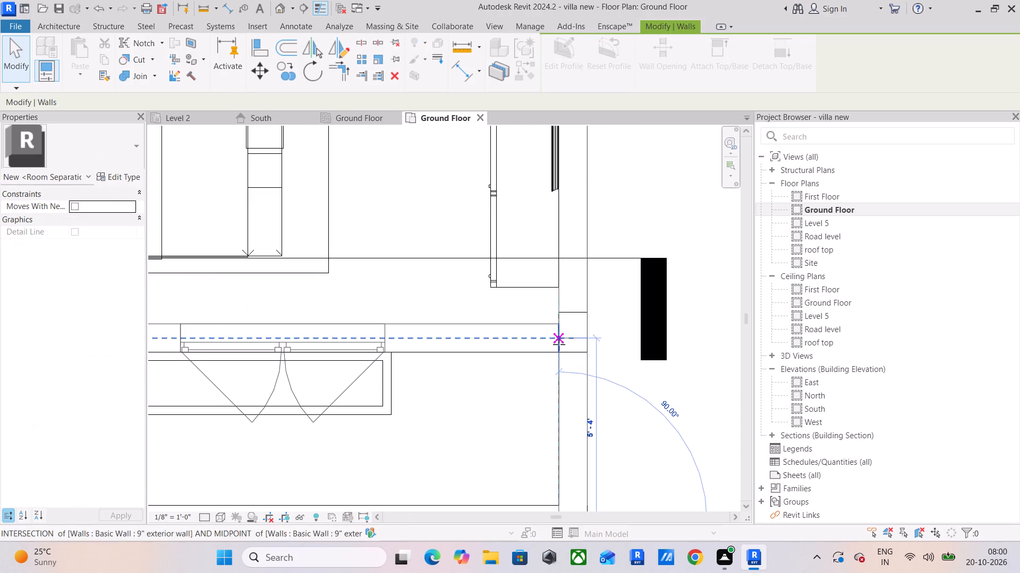
drag(559, 344, 557, 351)
click(648, 397)
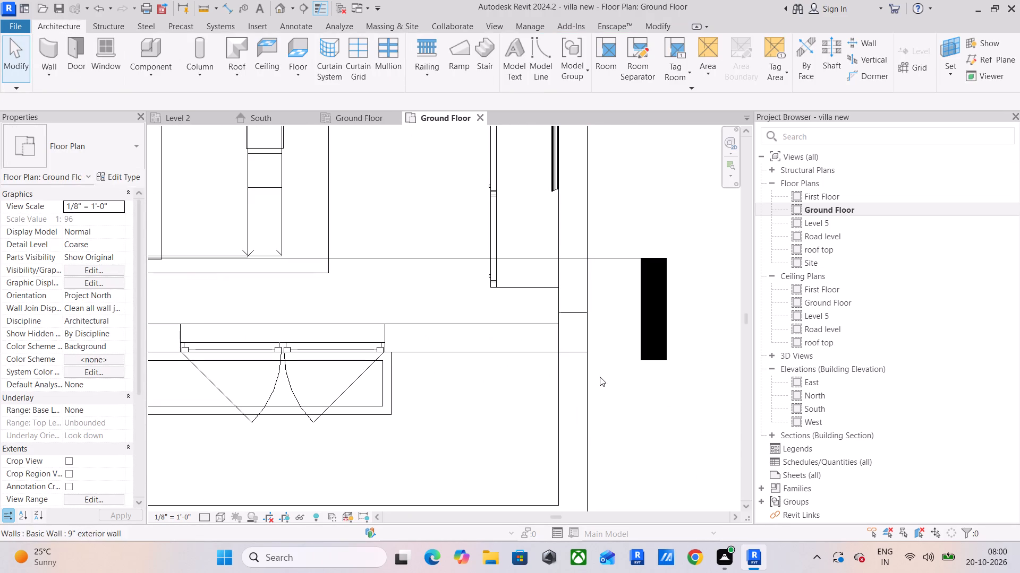
Save the villa new model and close its Ground Floor ceiling plan and floor plan views.
scroll(600, 377, down, 5)
middle_drag(667, 410, 668, 344)
scroll(665, 355, down, 4)
middle_drag(659, 363, 619, 435)
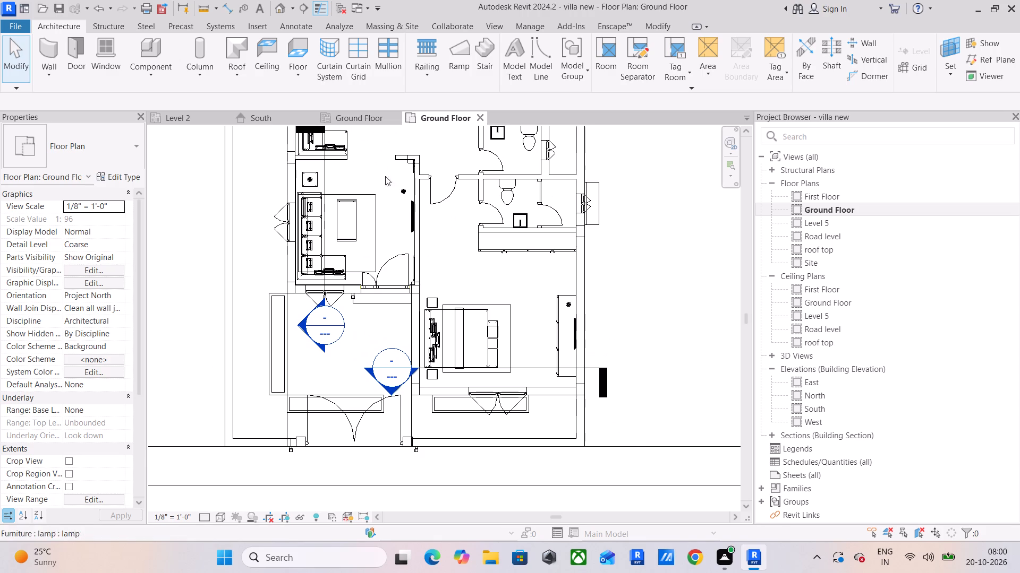
click(394, 115)
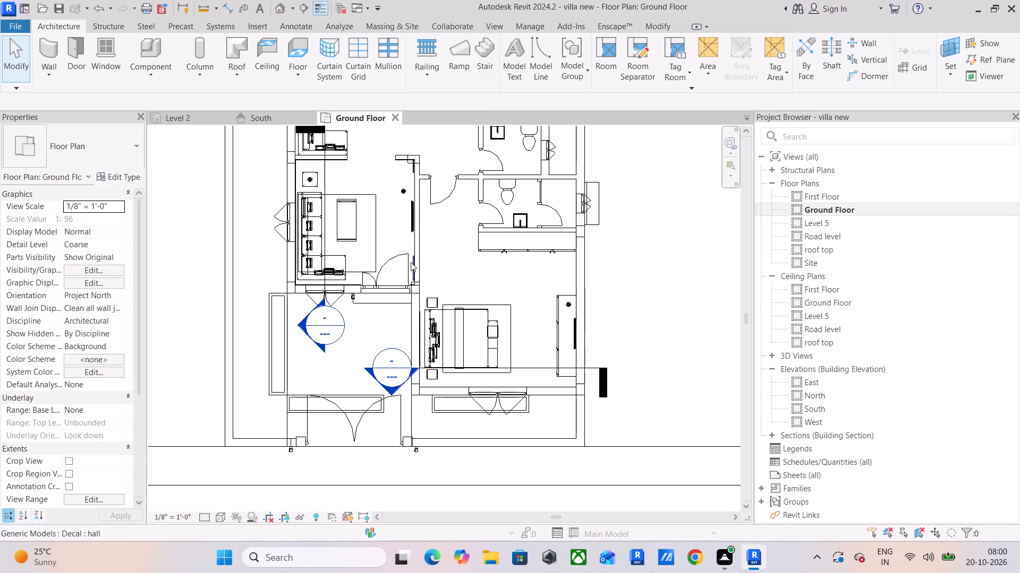
scroll(411, 262, down, 8)
scroll(464, 322, up, 6)
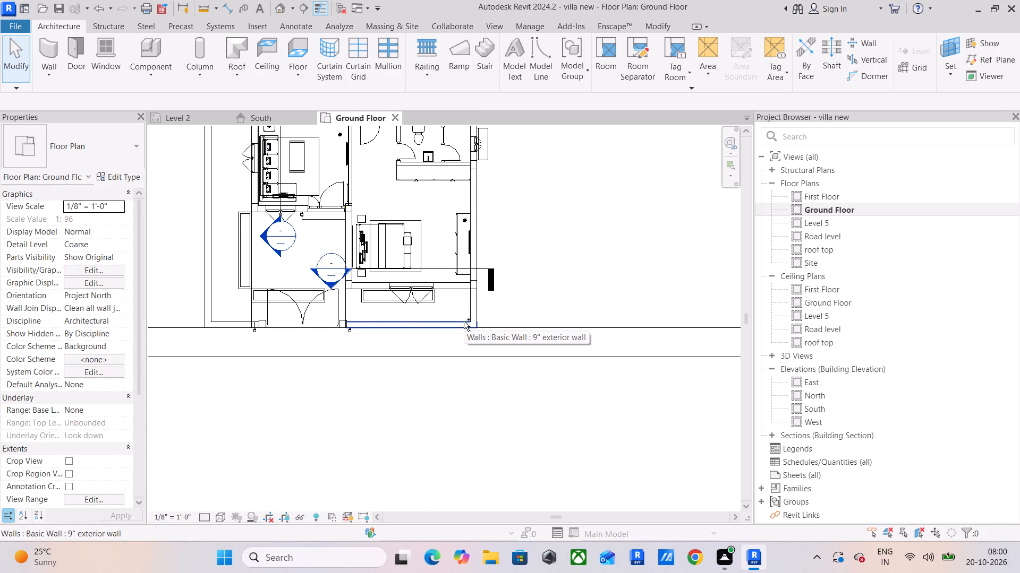
key(ctrl+s)
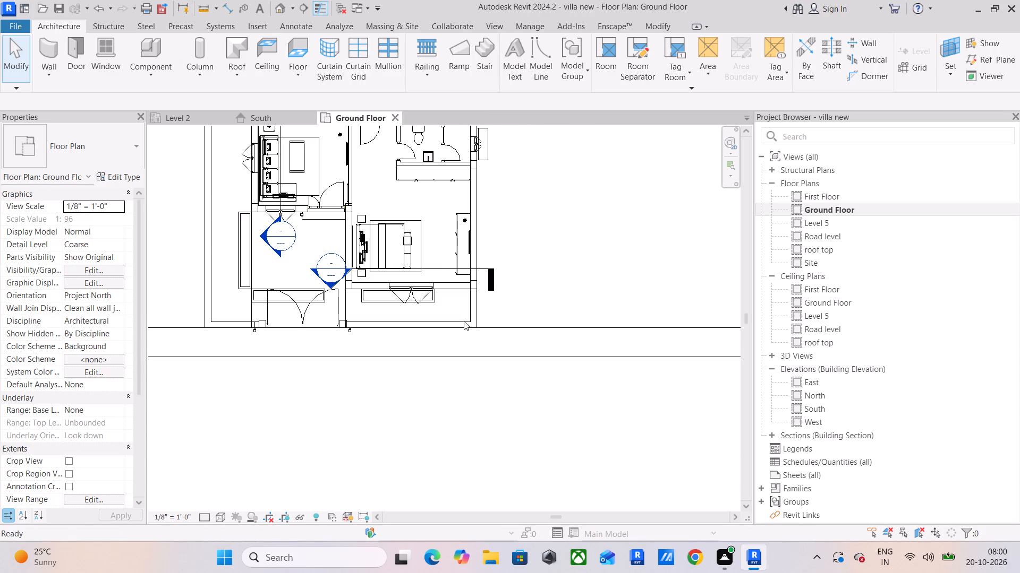
middle_drag(464, 321, 529, 377)
scroll(531, 370, down, 4)
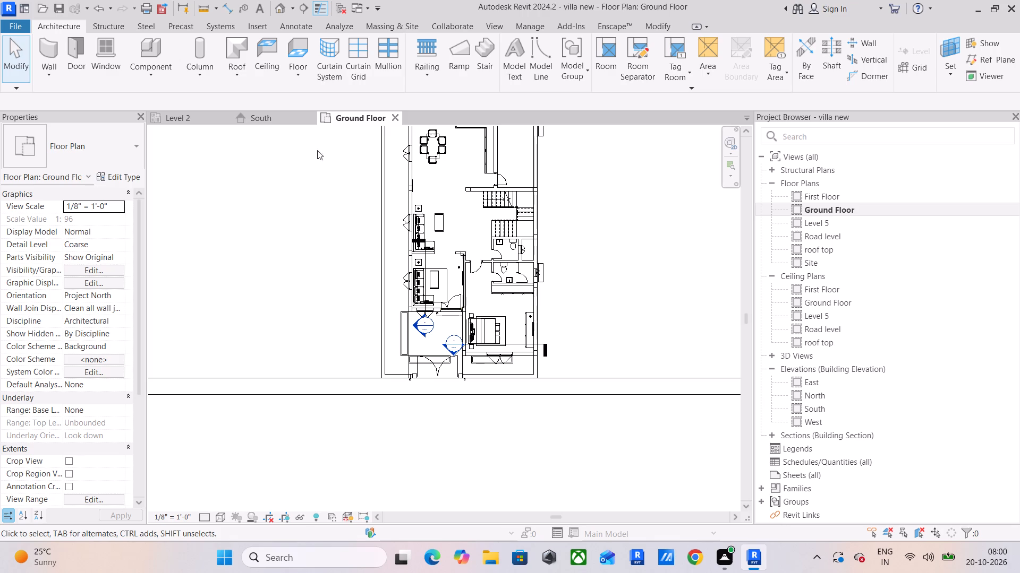
click(395, 117)
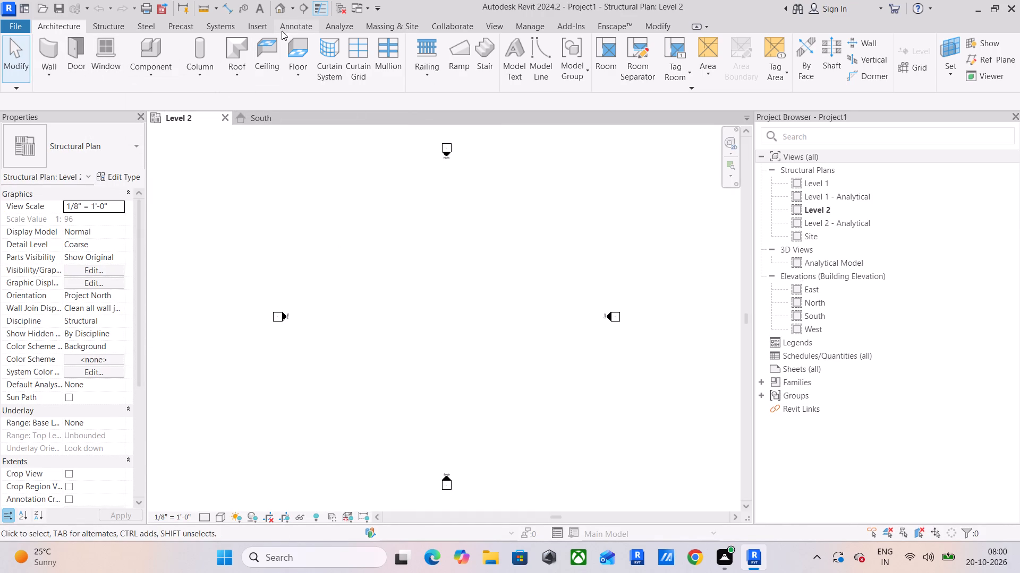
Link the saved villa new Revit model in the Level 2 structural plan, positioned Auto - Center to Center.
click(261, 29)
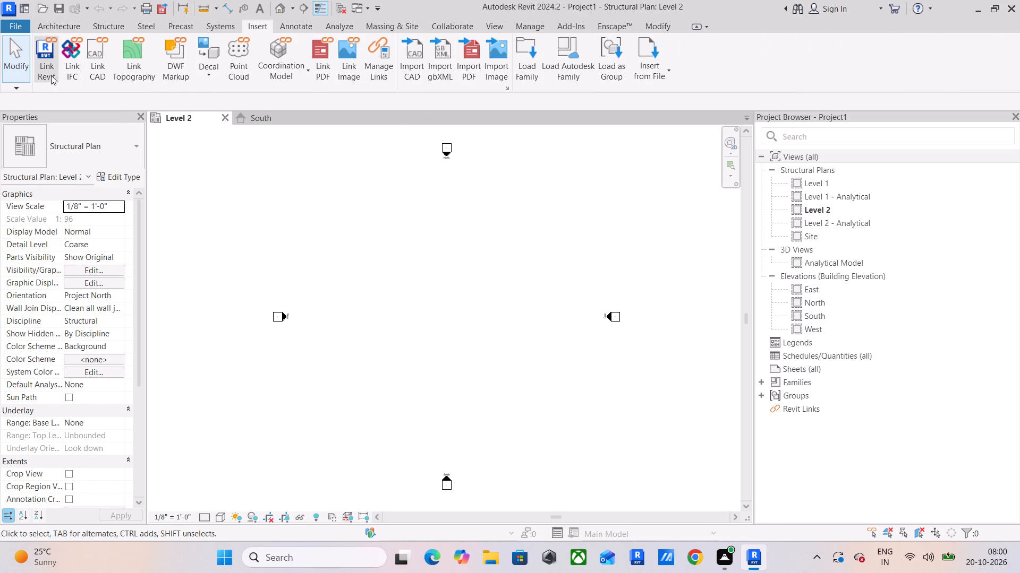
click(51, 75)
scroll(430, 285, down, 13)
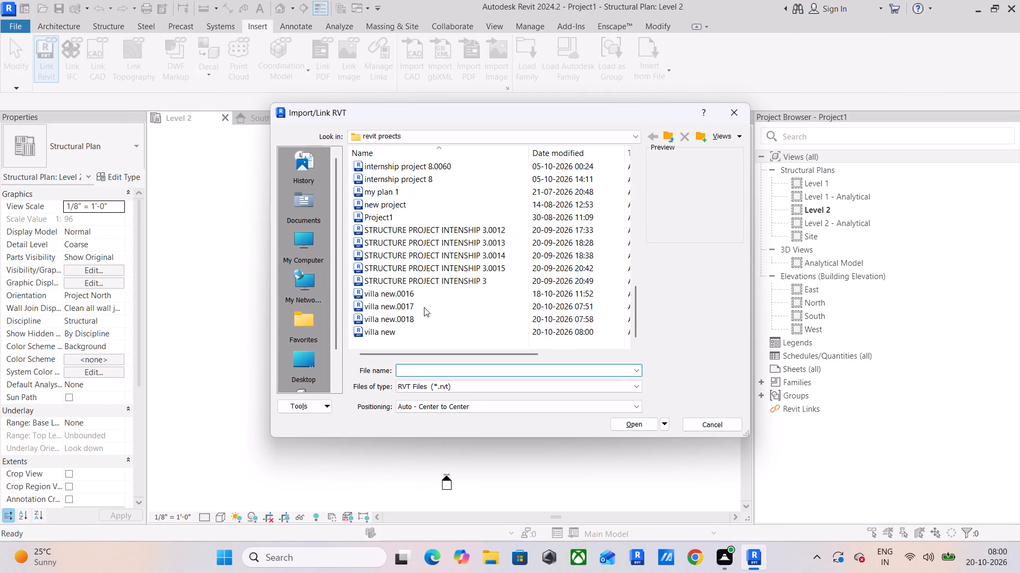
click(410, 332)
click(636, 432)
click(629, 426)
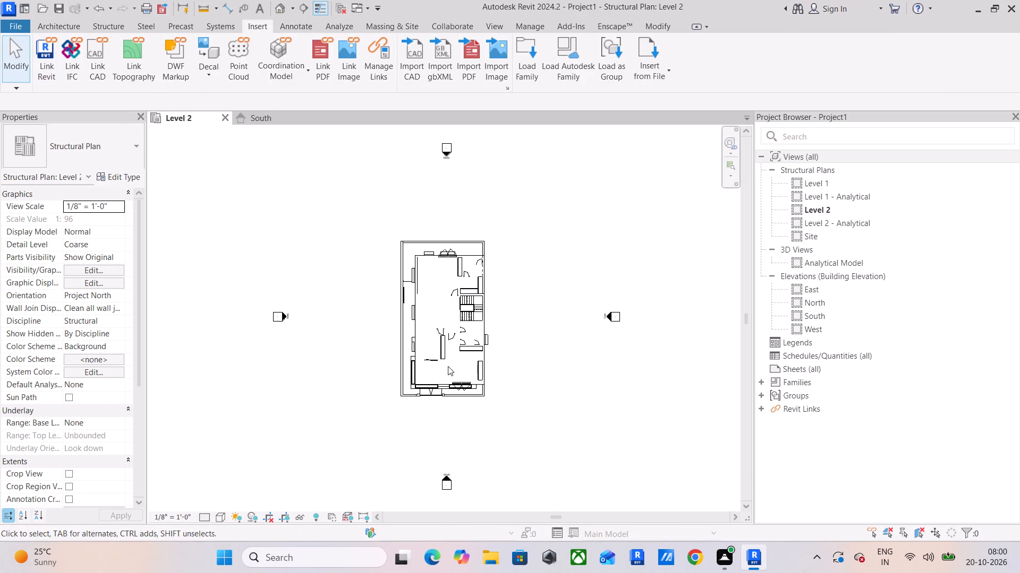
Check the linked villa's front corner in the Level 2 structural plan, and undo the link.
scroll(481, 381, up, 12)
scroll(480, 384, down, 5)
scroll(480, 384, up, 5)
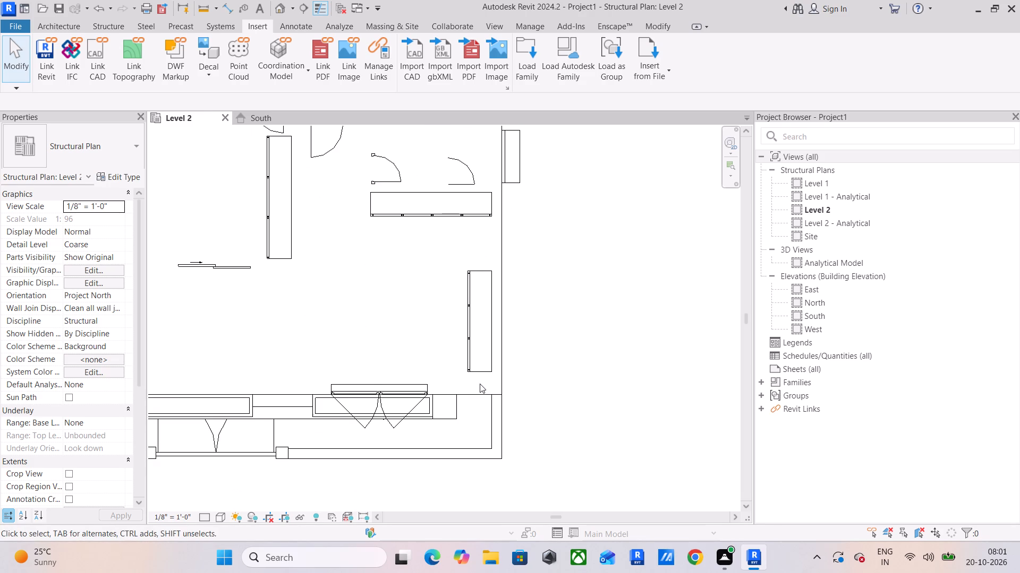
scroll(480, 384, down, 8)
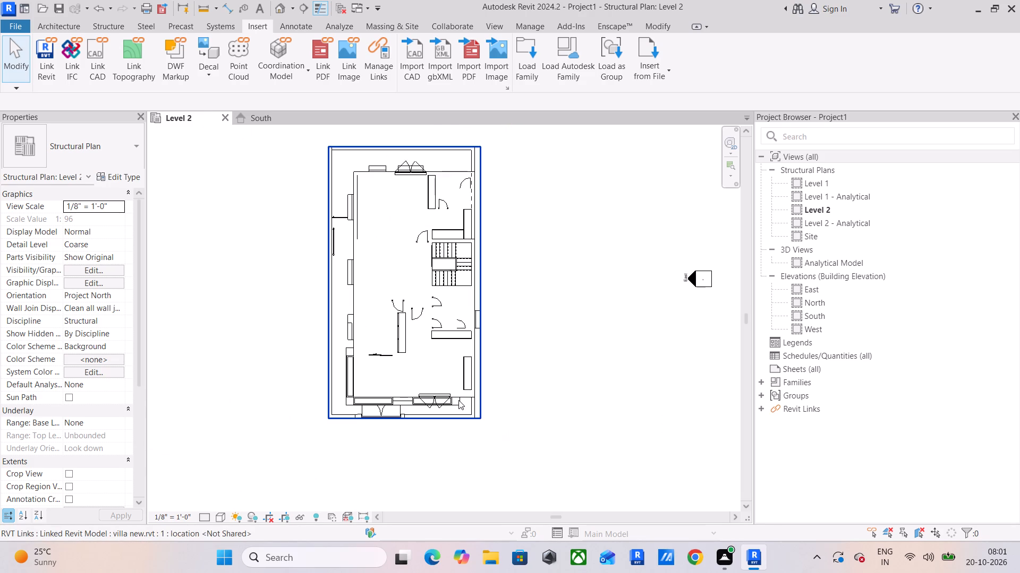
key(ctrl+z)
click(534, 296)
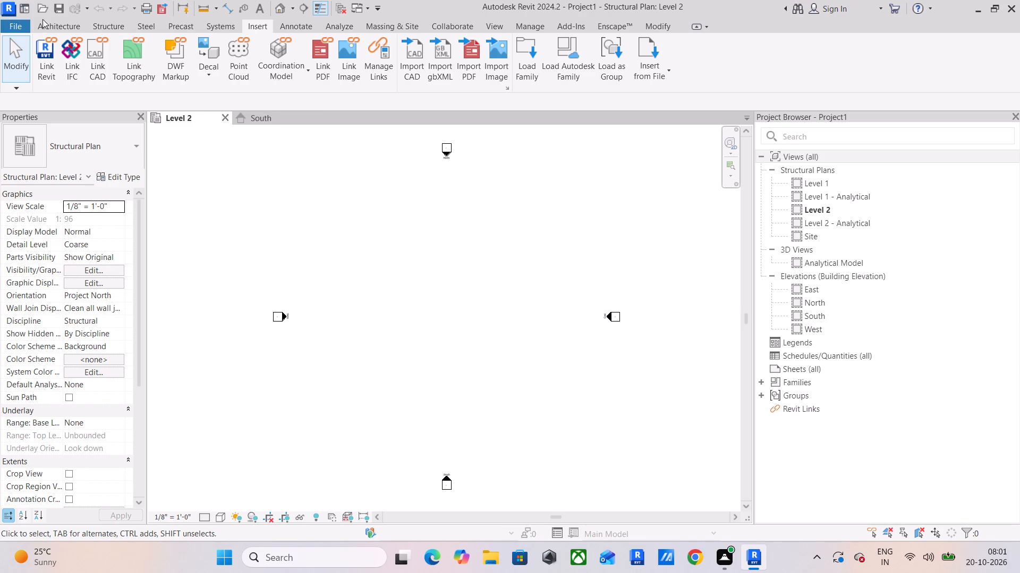
Open the villa new model in its Ground Floor plan.
click(20, 7)
click(287, 281)
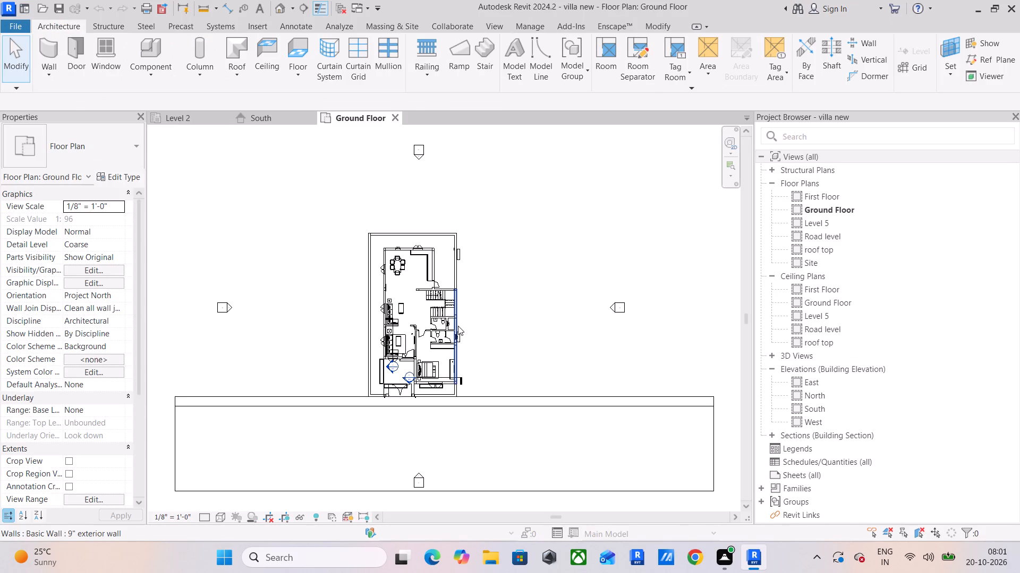
Start an architectural Rectangular Column and set its 18" x 18" type to 10" wide and 1' 2" deep.
scroll(458, 324, up, 4)
middle_drag(373, 381, 471, 359)
scroll(470, 359, up, 6)
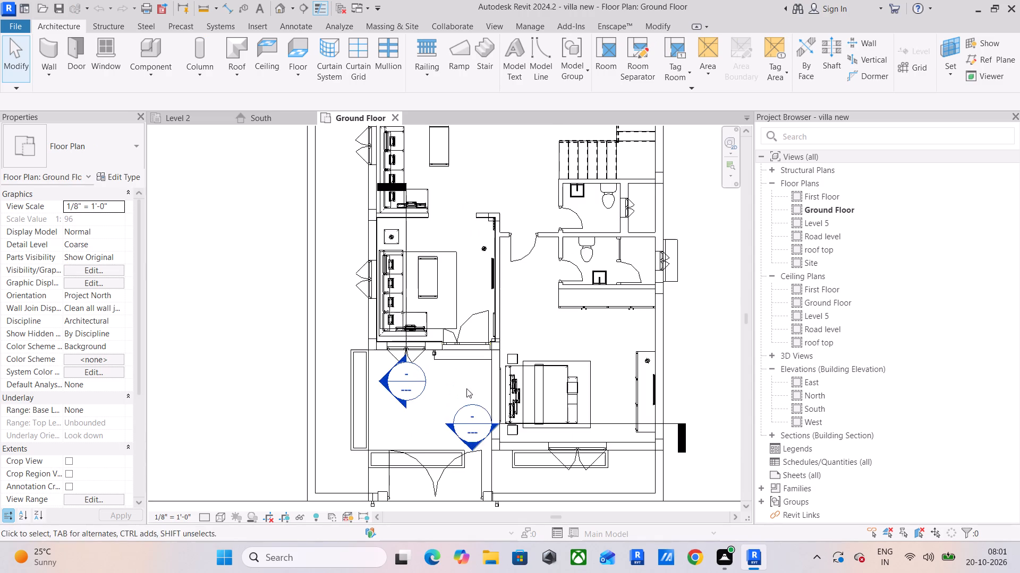
scroll(358, 323, up, 16)
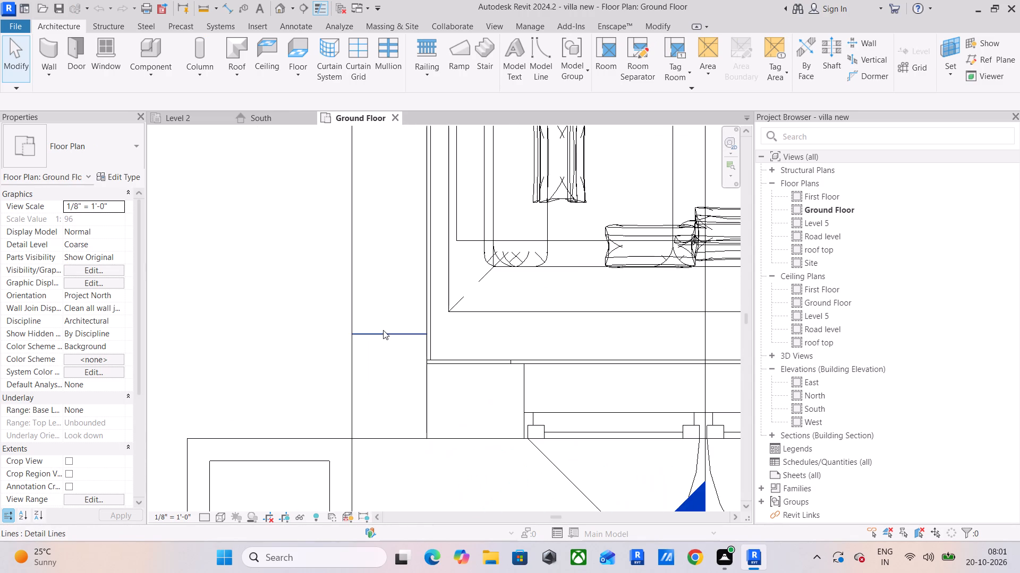
click(202, 64)
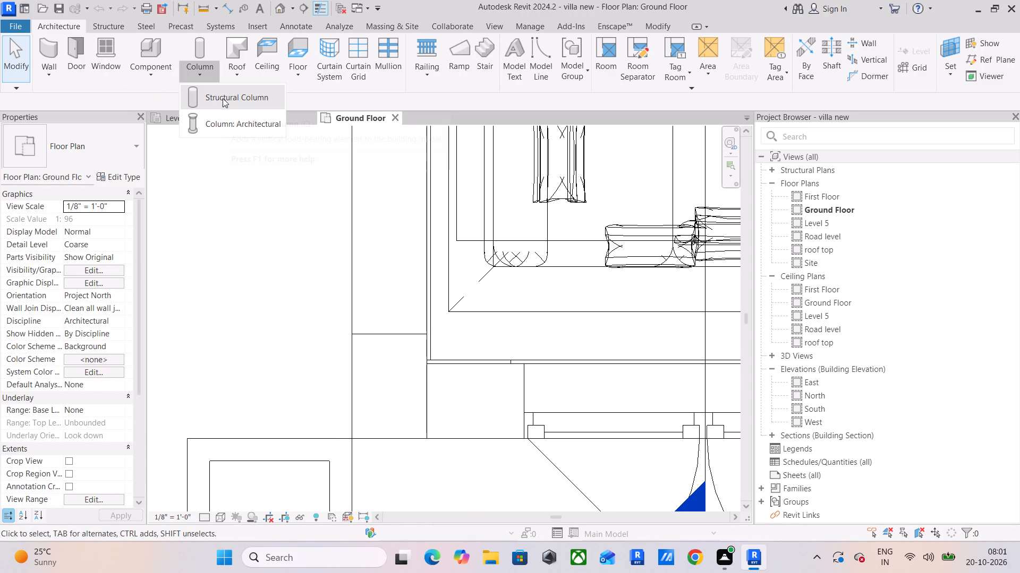
click(223, 98)
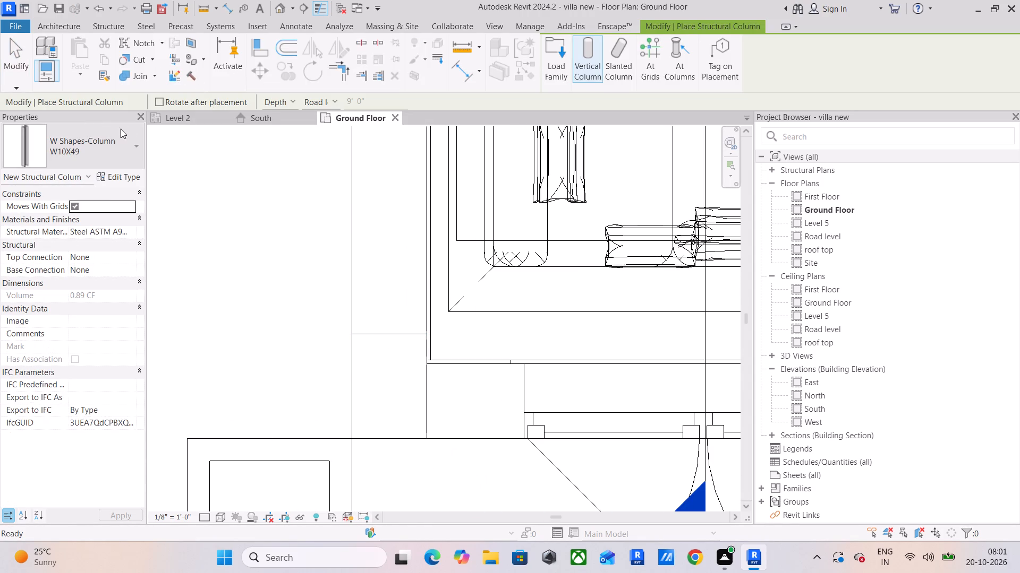
click(55, 32)
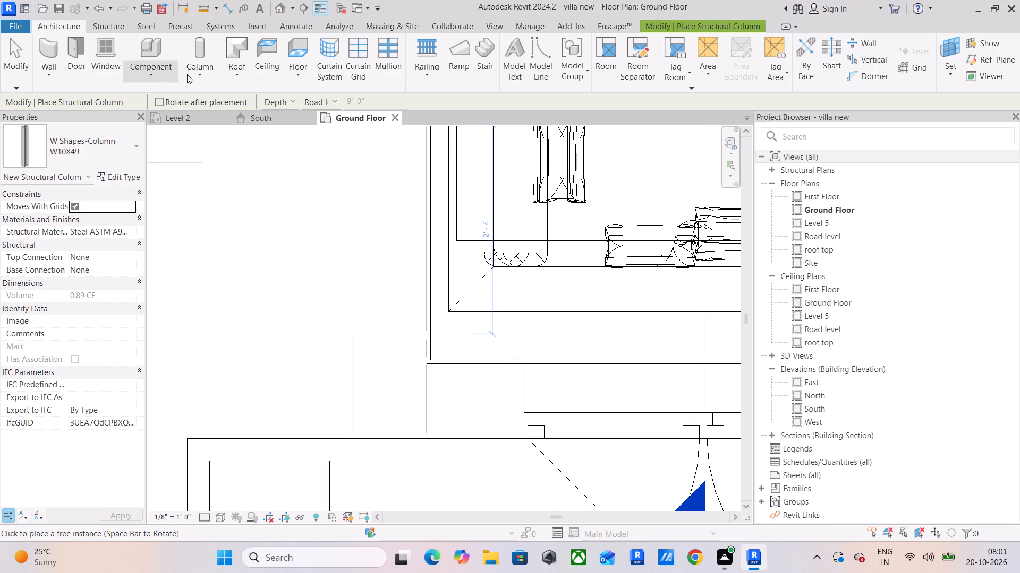
click(207, 74)
click(224, 126)
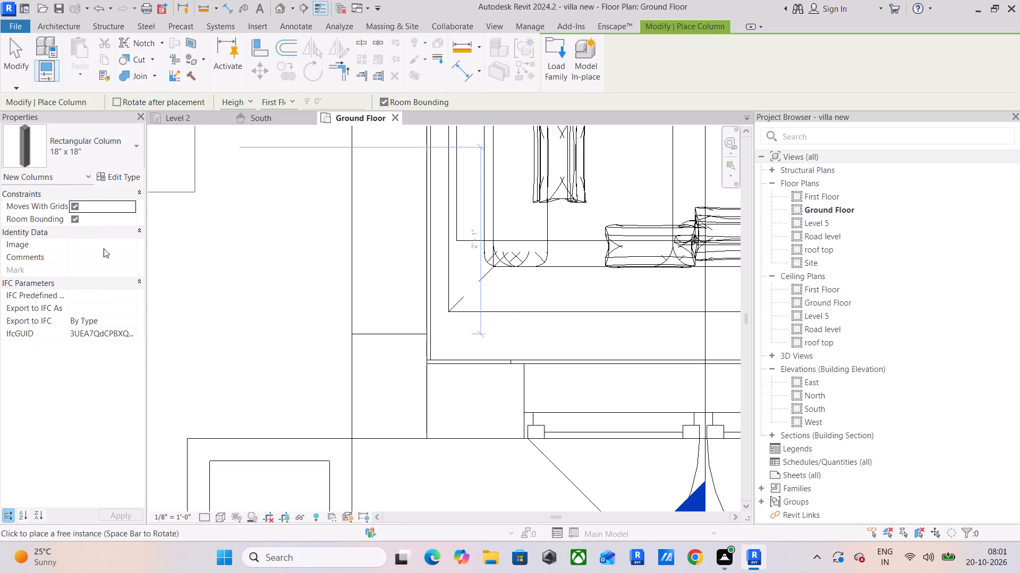
click(121, 179)
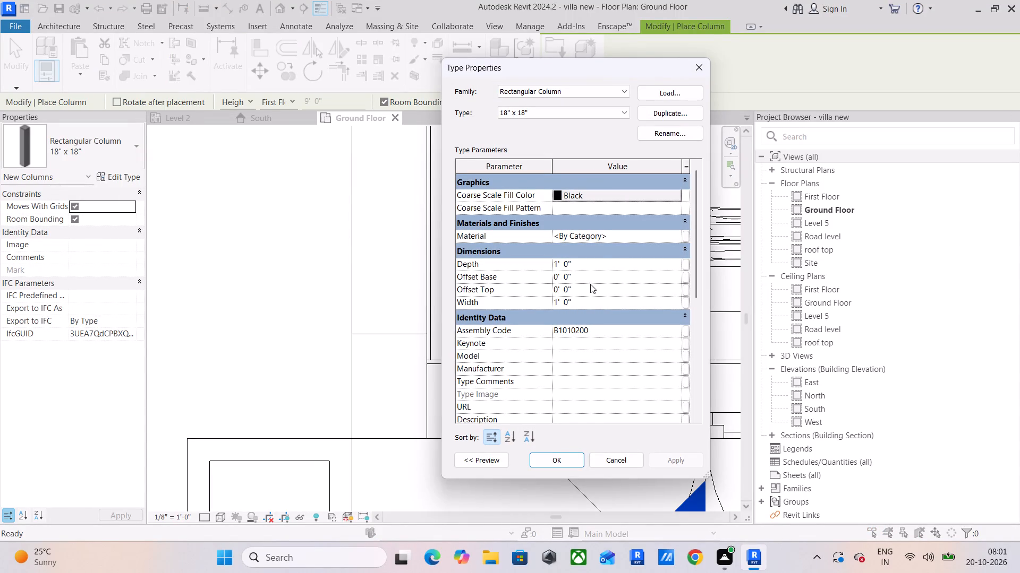
click(590, 300)
text(10)
key(shift+quotedbl)
key(Return)
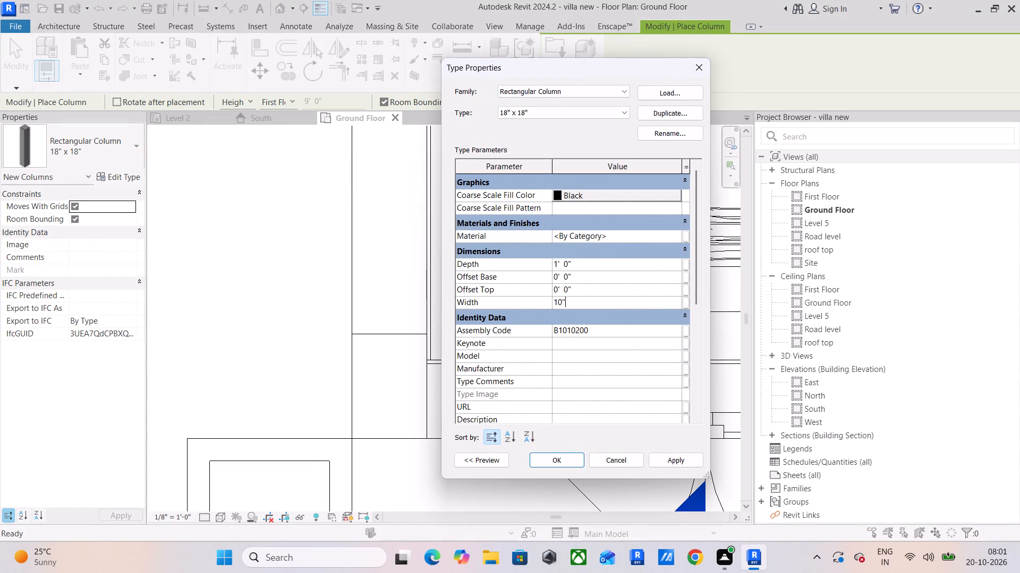
click(592, 265)
text(1'2")
key(Return)
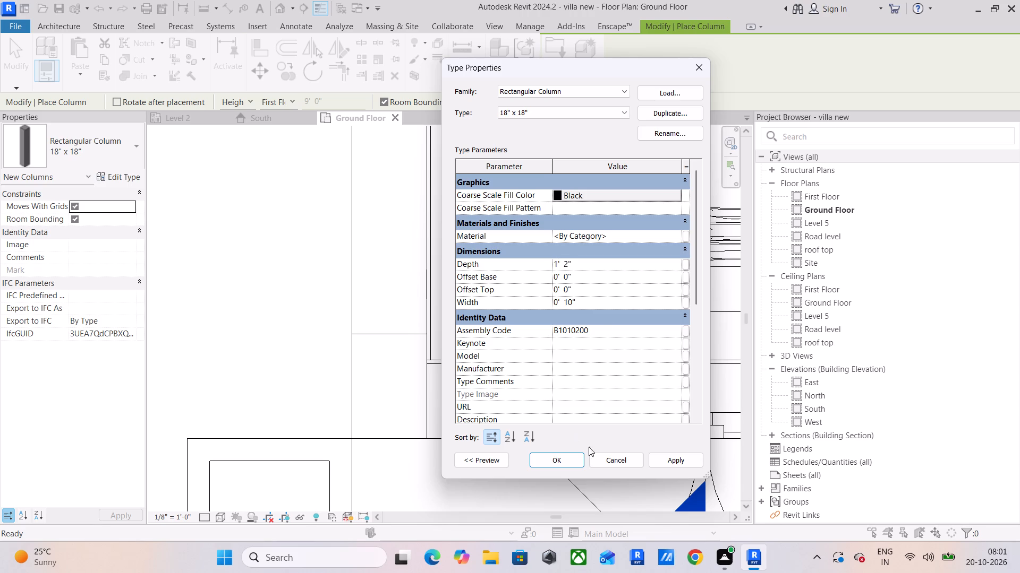
click(657, 455)
click(566, 459)
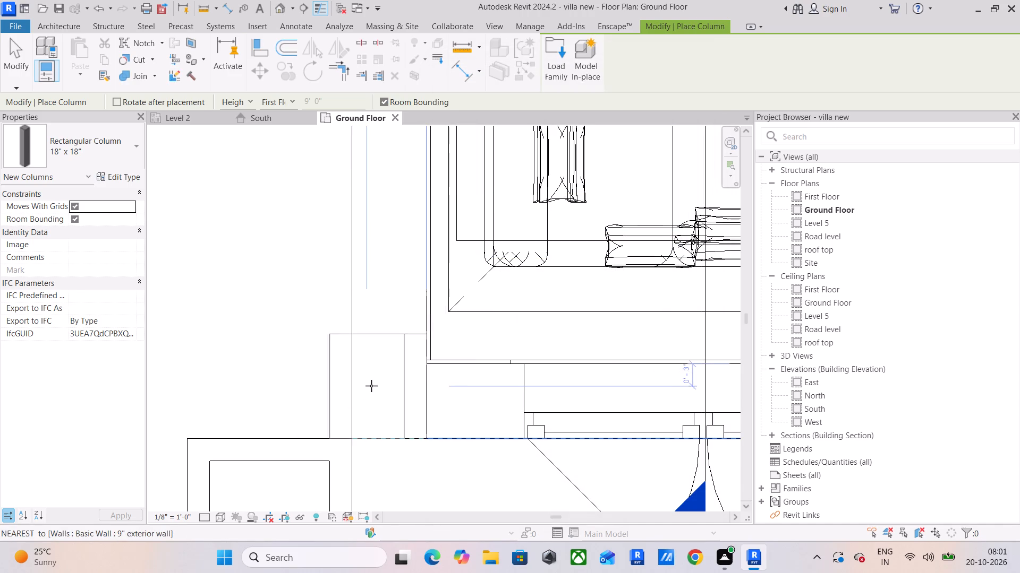
Place the column in the exterior wall at the front sitting room's outer corner, and unjoin the overlapping elements.
click(388, 386)
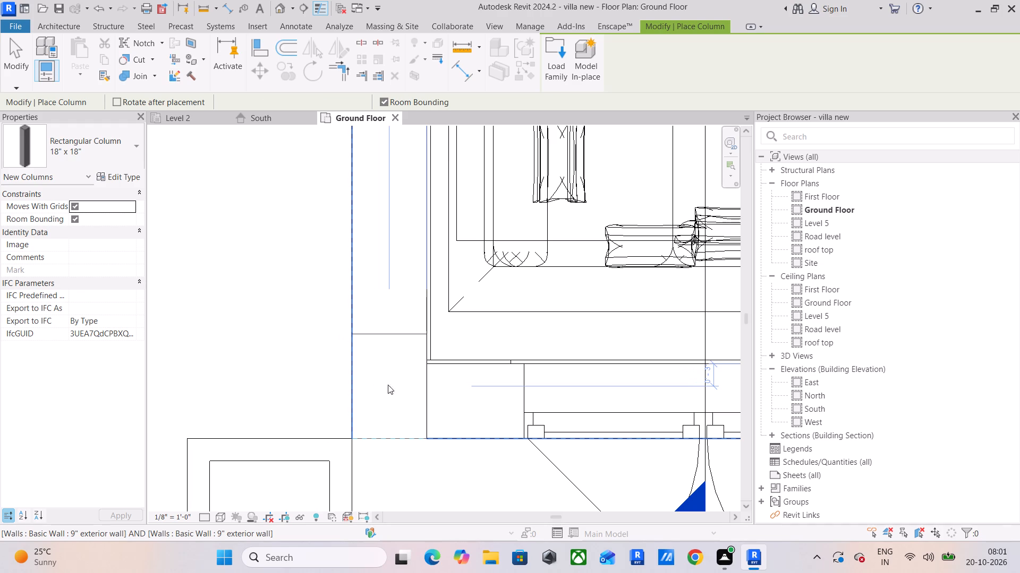
scroll(386, 334, down, 5)
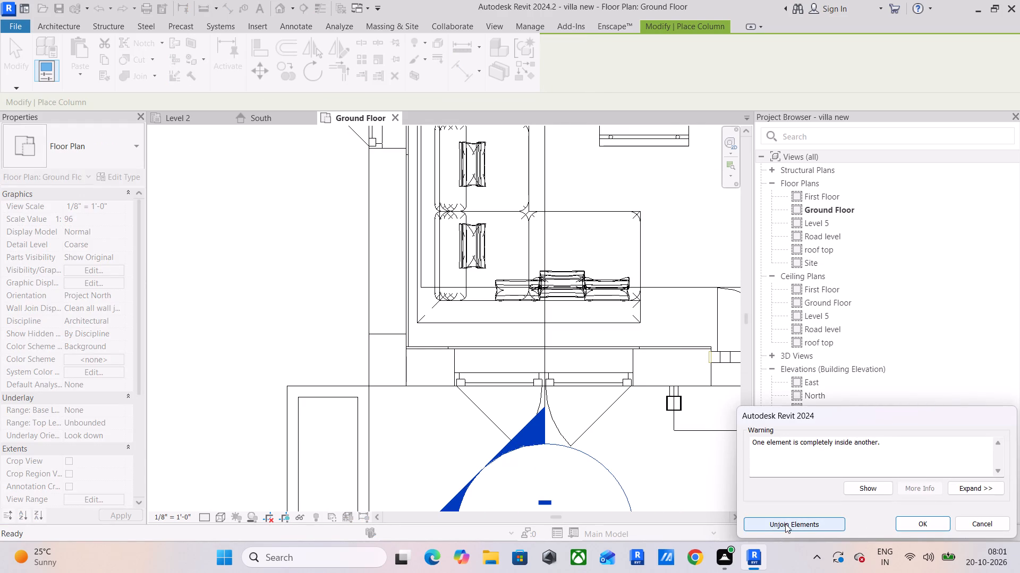
click(791, 525)
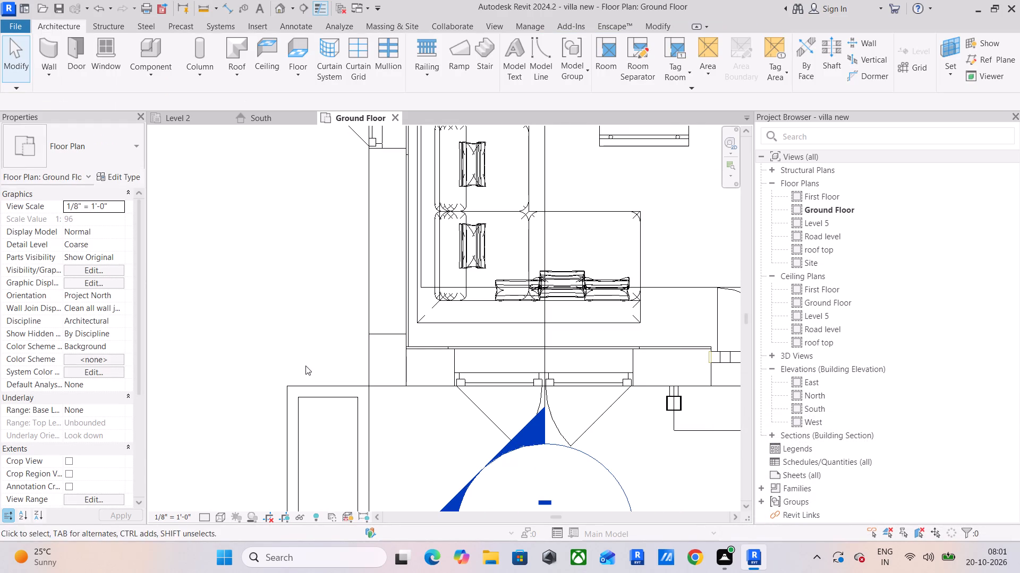
Place a matching column where the side exterior wall meets the partition between the two sitting rooms, and unjoin the overlapping elements.
scroll(390, 317, down, 4)
middle_drag(390, 308, 375, 388)
scroll(373, 402, up, 5)
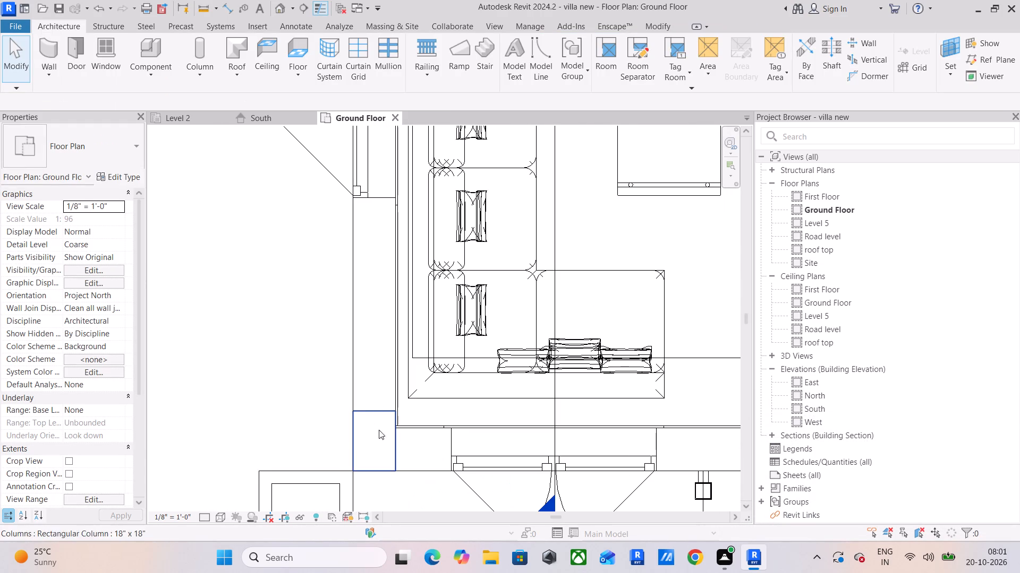
click(374, 438)
scroll(346, 283, down, 1)
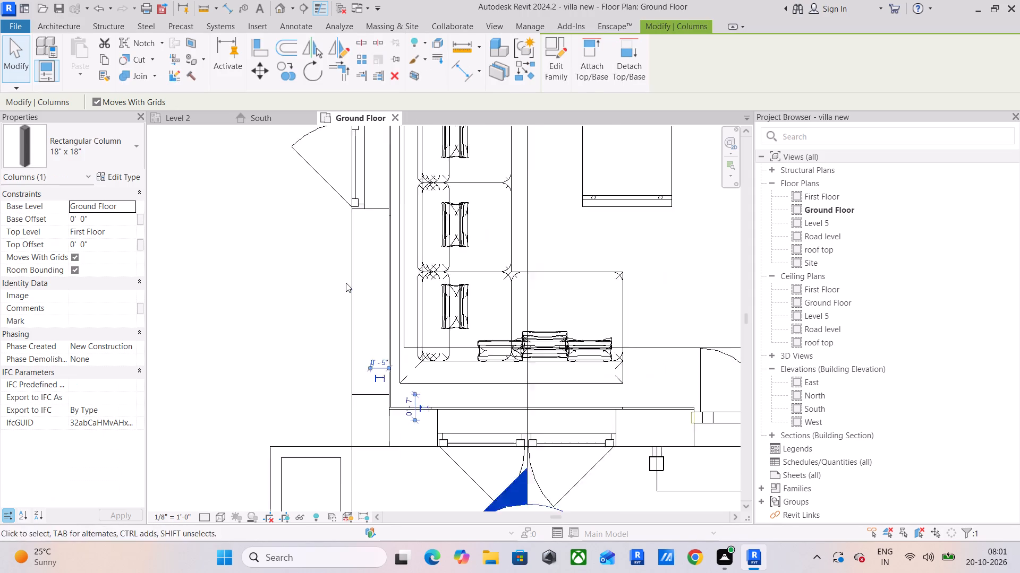
scroll(346, 283, down, 2)
click(522, 75)
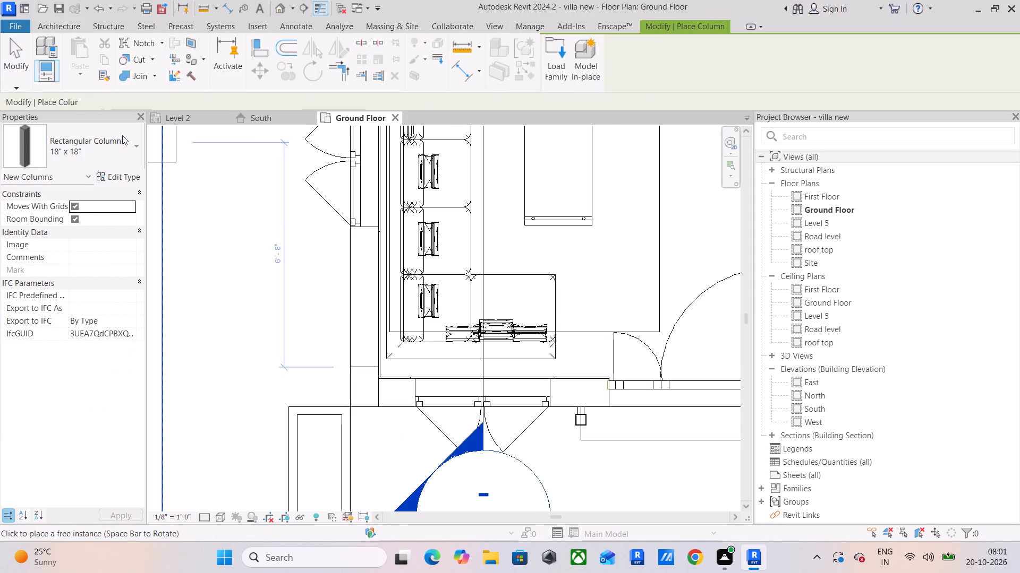
scroll(328, 249, down, 3)
middle_drag(328, 249, 299, 308)
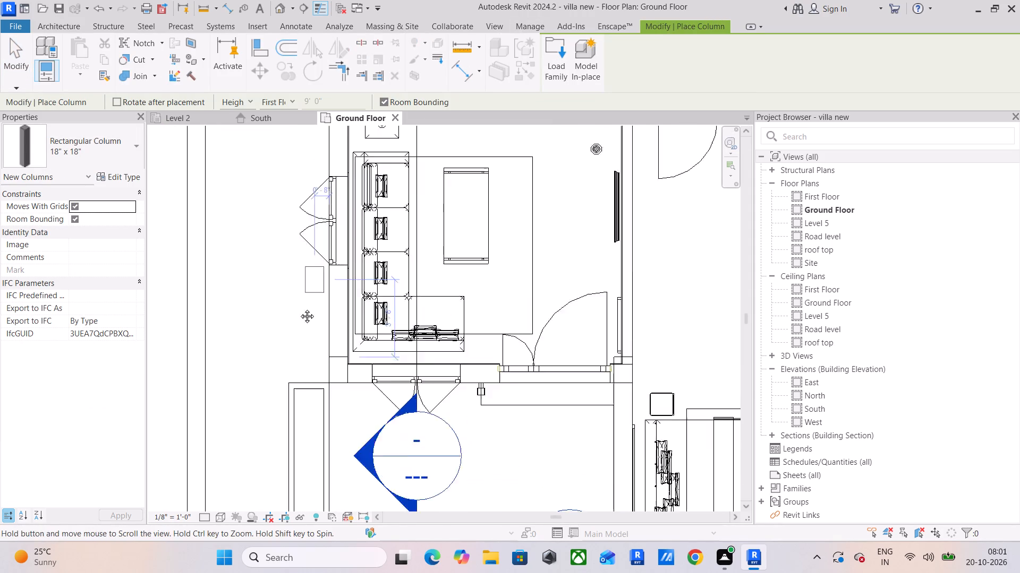
middle_drag(299, 308, 279, 407)
scroll(301, 216, up, 6)
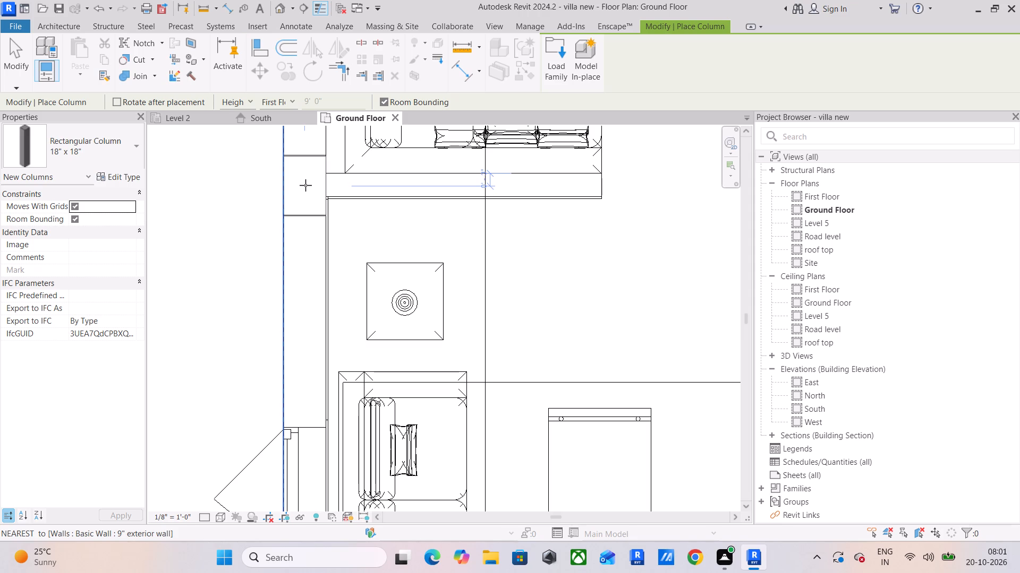
scroll(307, 183, up, 9)
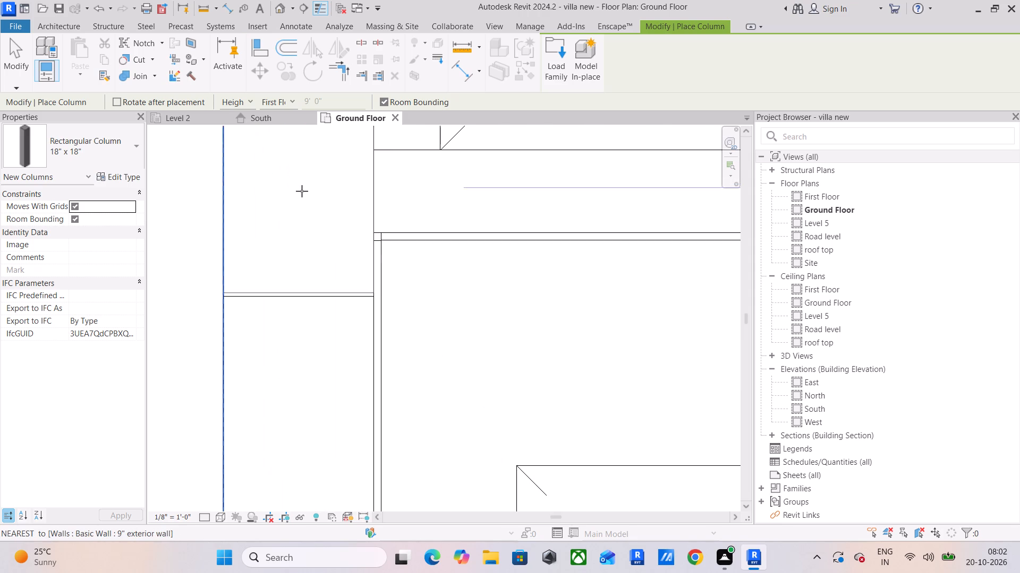
click(300, 193)
scroll(300, 193, down, 10)
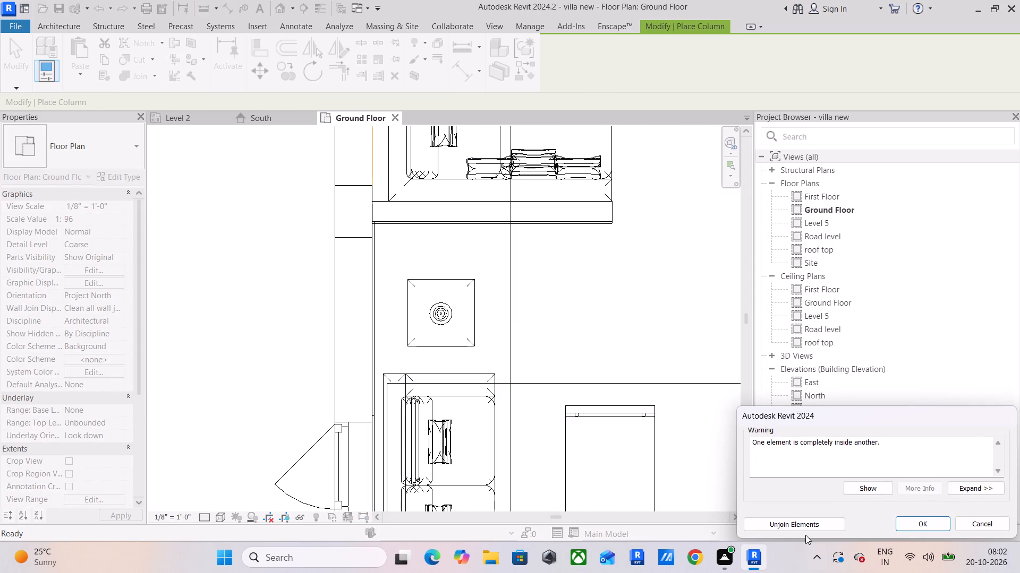
click(791, 525)
Place another matching column just beside the short 2'-0" wall stub across from the sitting rooms' partition.
scroll(367, 323, down, 4)
scroll(412, 303, down, 1)
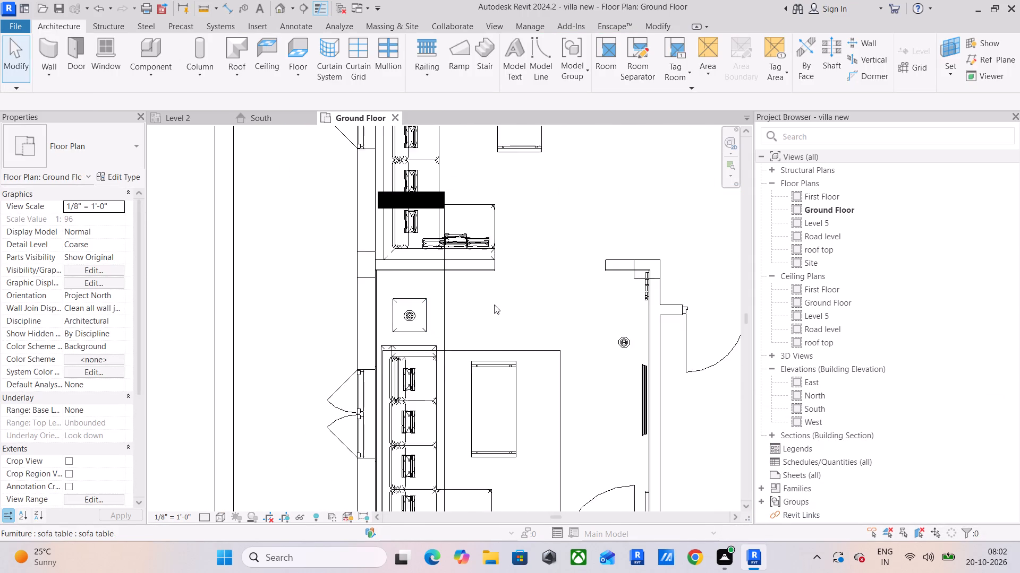
scroll(499, 305, down, 3)
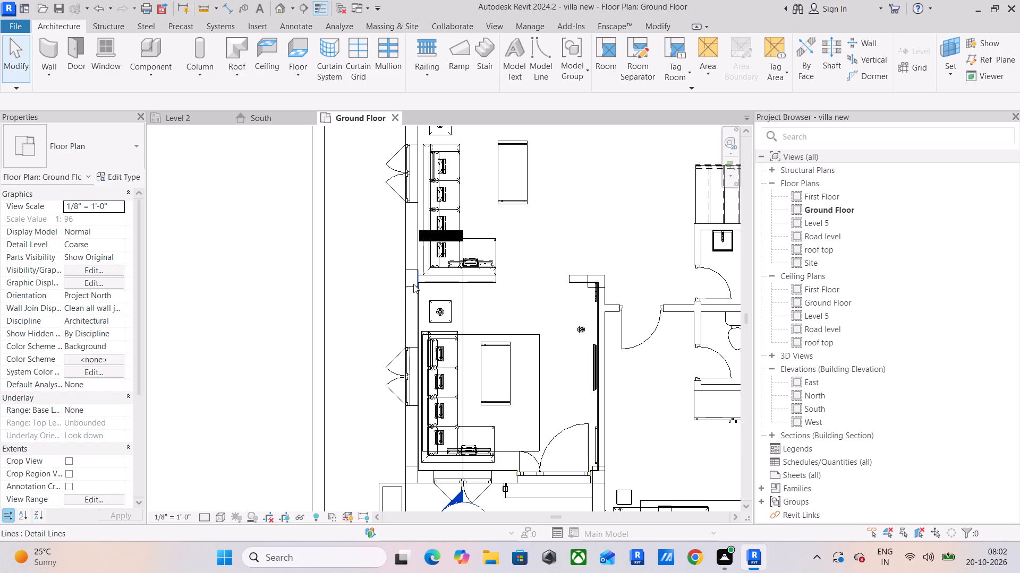
scroll(412, 280, up, 5)
click(411, 273)
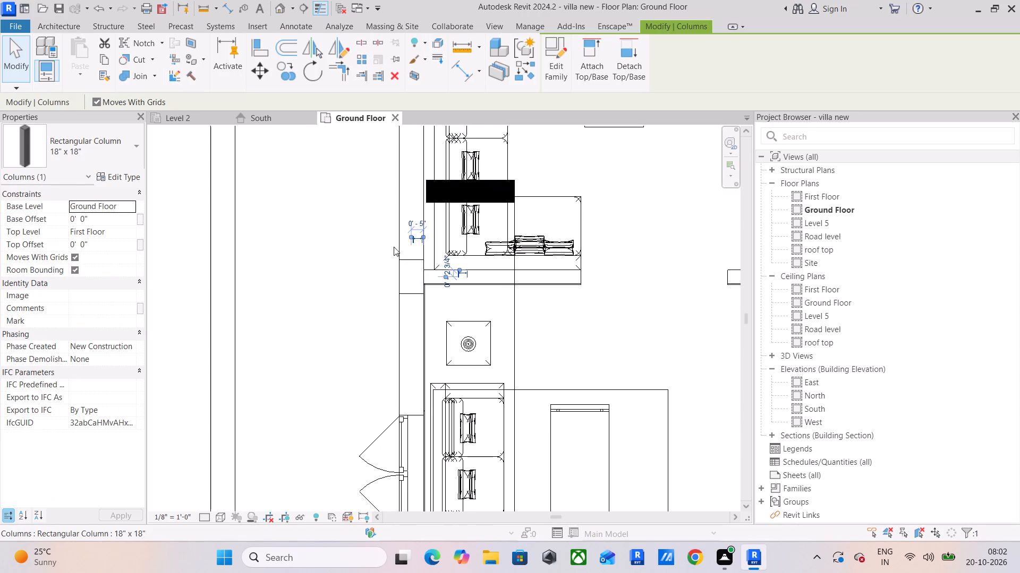
click(527, 72)
scroll(541, 324, down, 4)
middle_drag(556, 322, 424, 322)
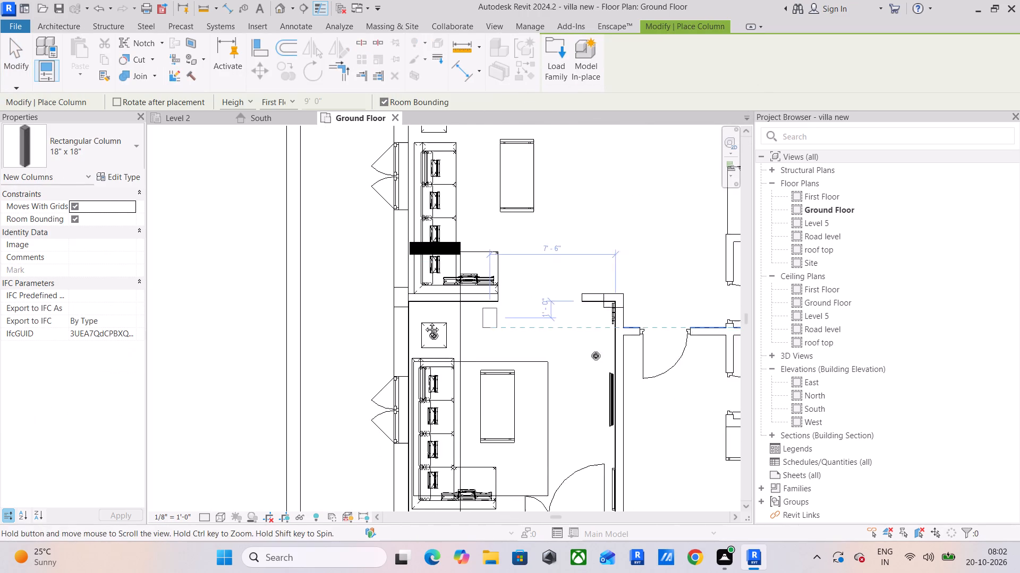
middle_drag(424, 322, 405, 322)
click(494, 319)
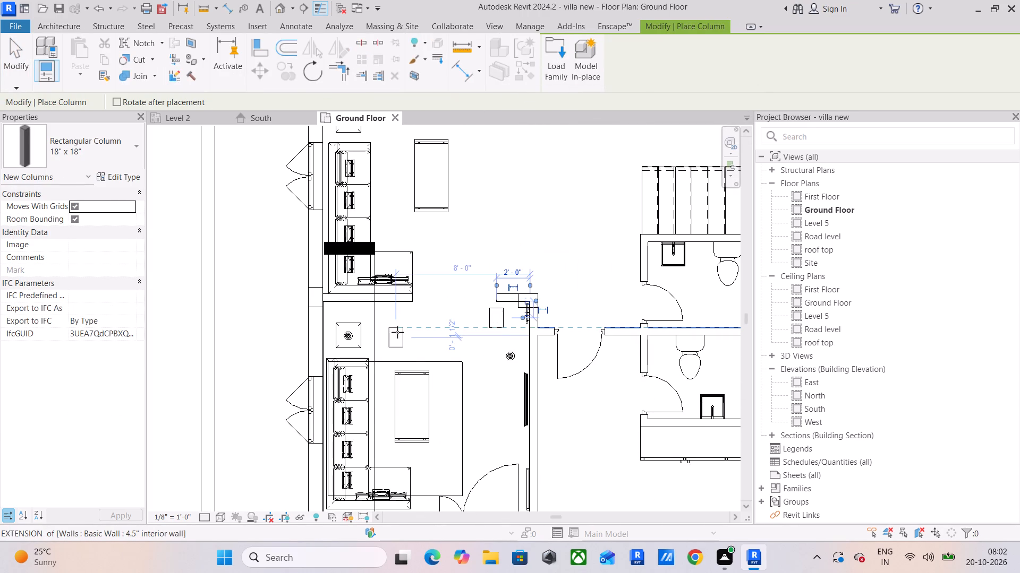
Place two more matching columns just beside the front bedroom's front corners, one outside the side wall and one on the entrance side.
scroll(401, 333, down, 4)
middle_drag(415, 332, 280, 235)
middle_drag(449, 437, 420, 380)
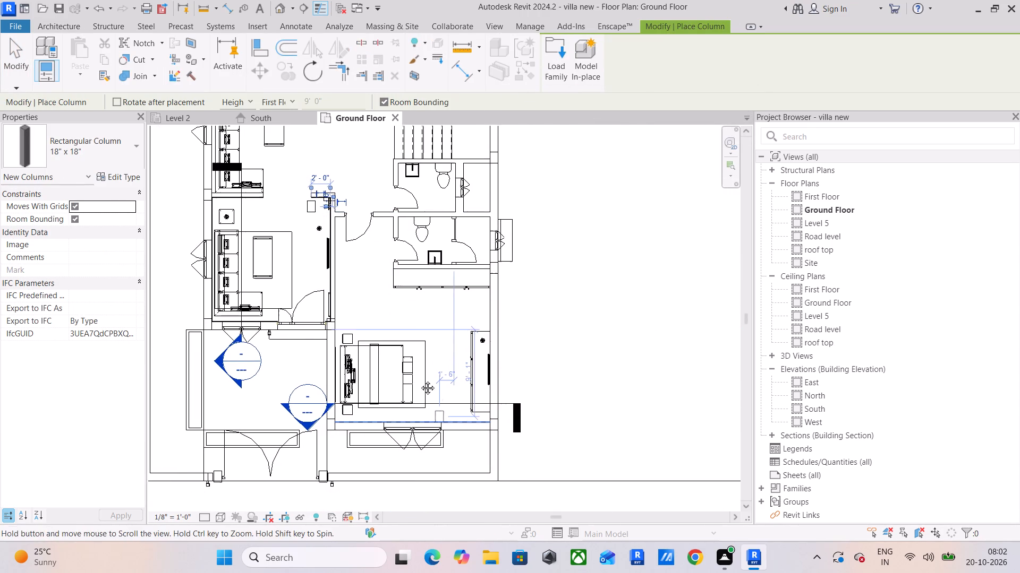
middle_drag(420, 380, 376, 271)
scroll(430, 283, up, 9)
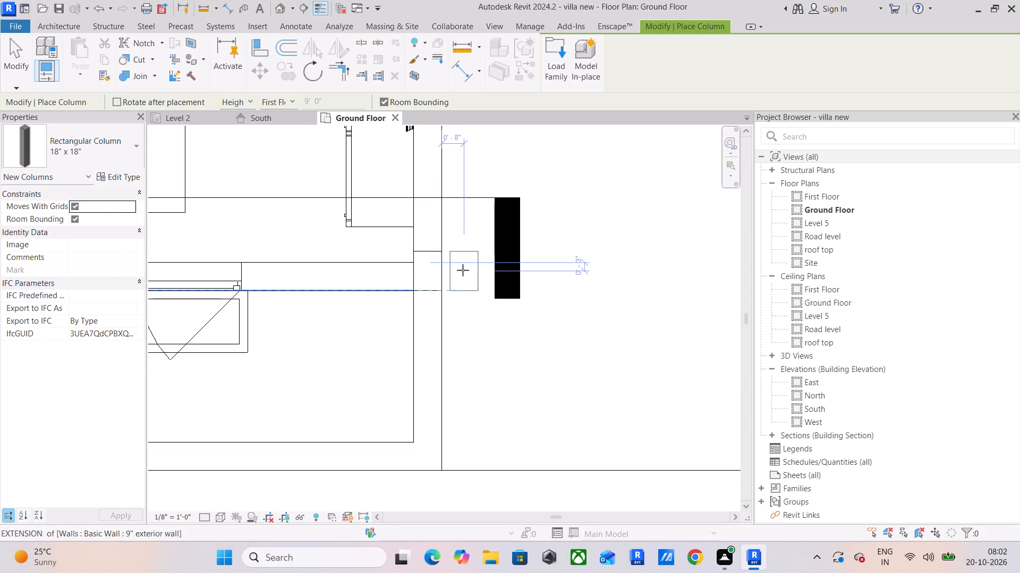
click(463, 270)
scroll(301, 275, down, 4)
middle_drag(301, 275, 466, 275)
middle_drag(270, 269, 364, 306)
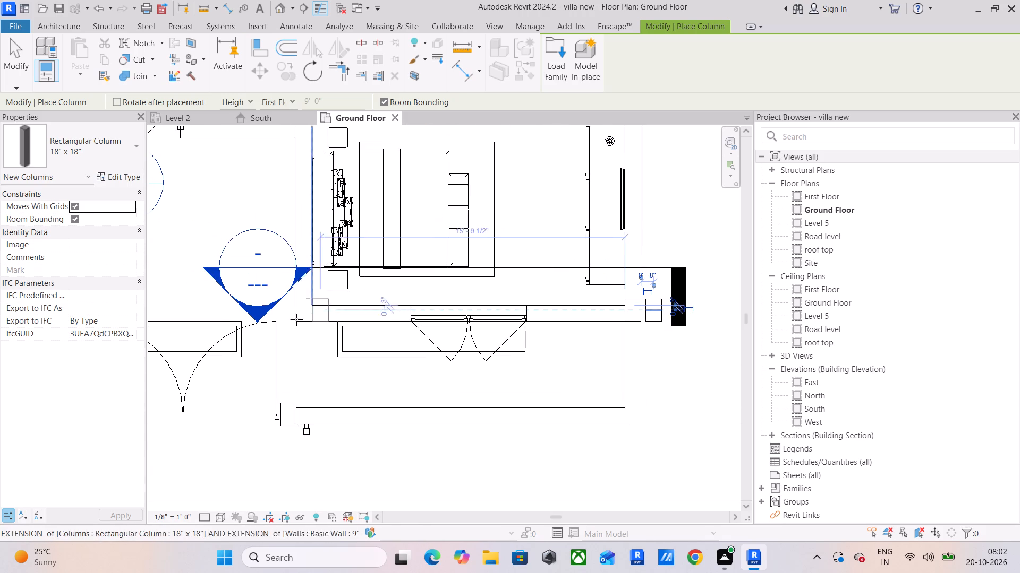
scroll(284, 319, up, 4)
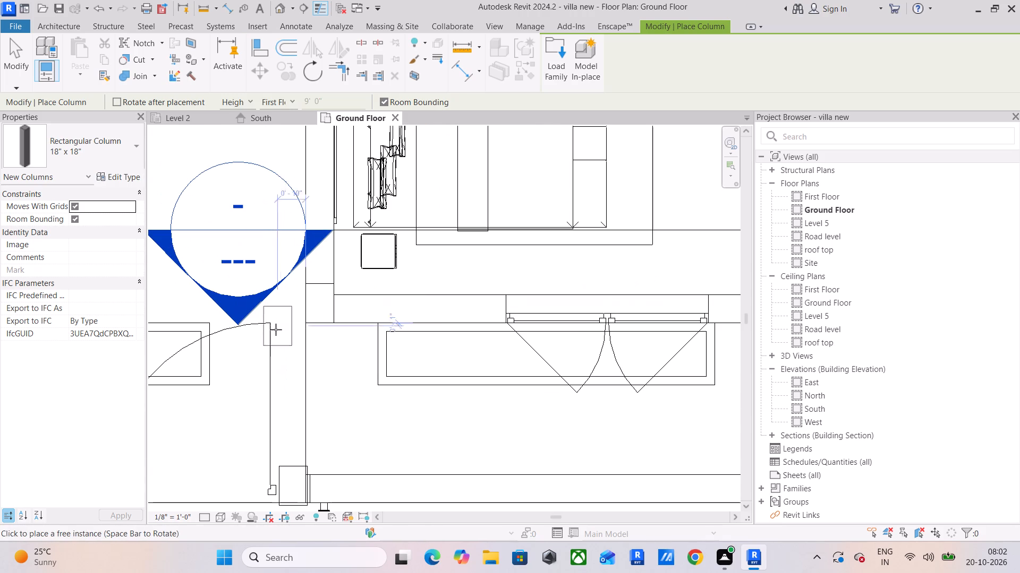
click(289, 311)
Place two more matching columns at the side exterior wall, level with the bedroom wardrobe's back wall and the wall between the toilet and stairs.
scroll(289, 309, down, 2)
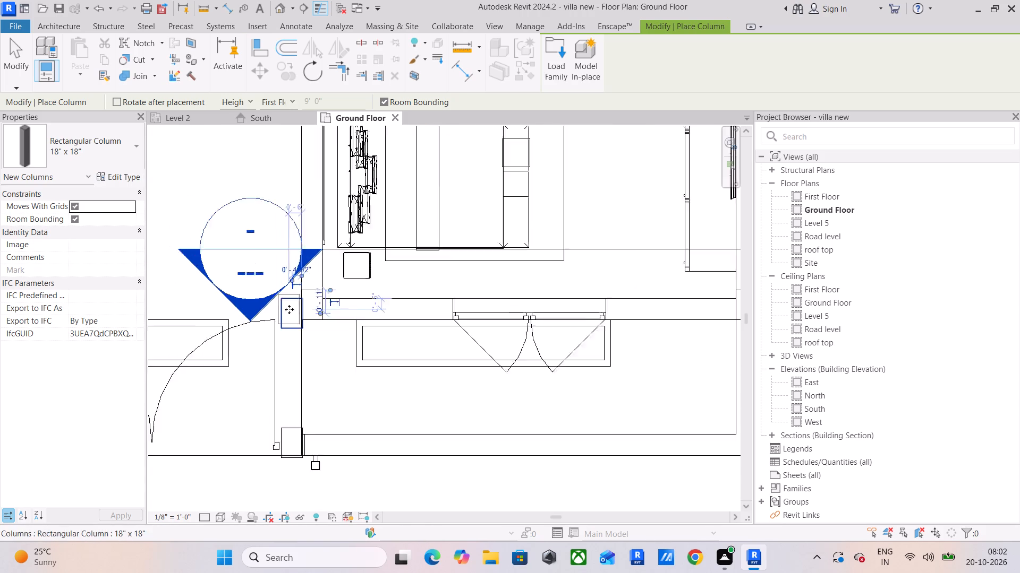
scroll(289, 309, down, 8)
middle_drag(399, 276, 403, 430)
scroll(479, 318, up, 6)
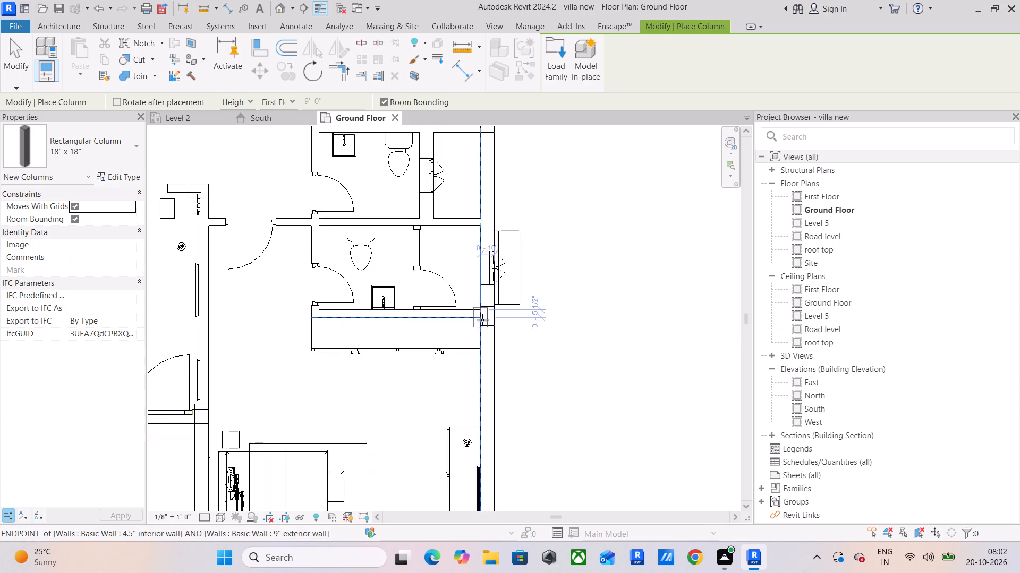
scroll(482, 320, up, 3)
click(508, 317)
scroll(458, 292, down, 4)
middle_drag(454, 286, 440, 485)
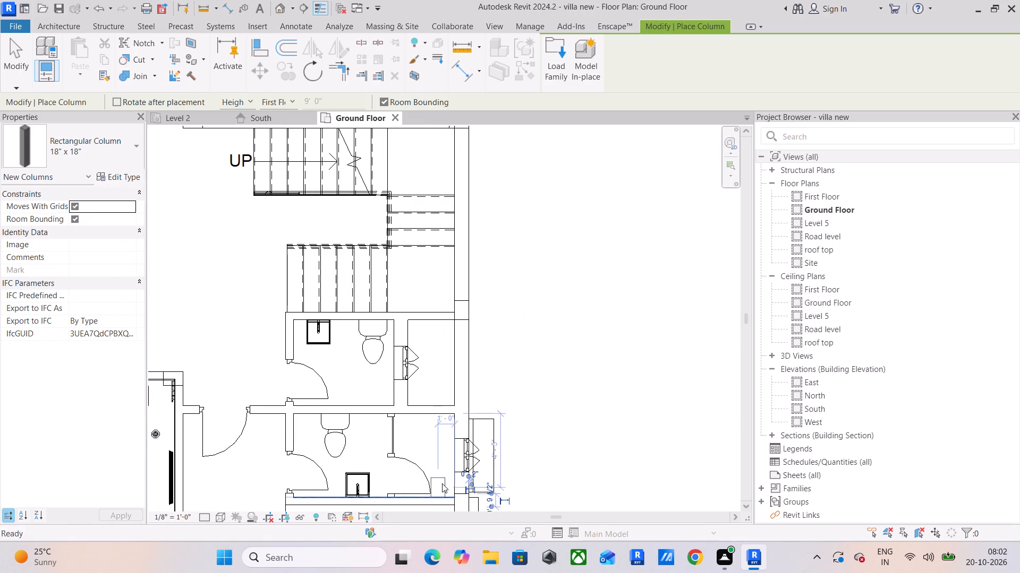
click(469, 314)
middle_drag(356, 310, 387, 472)
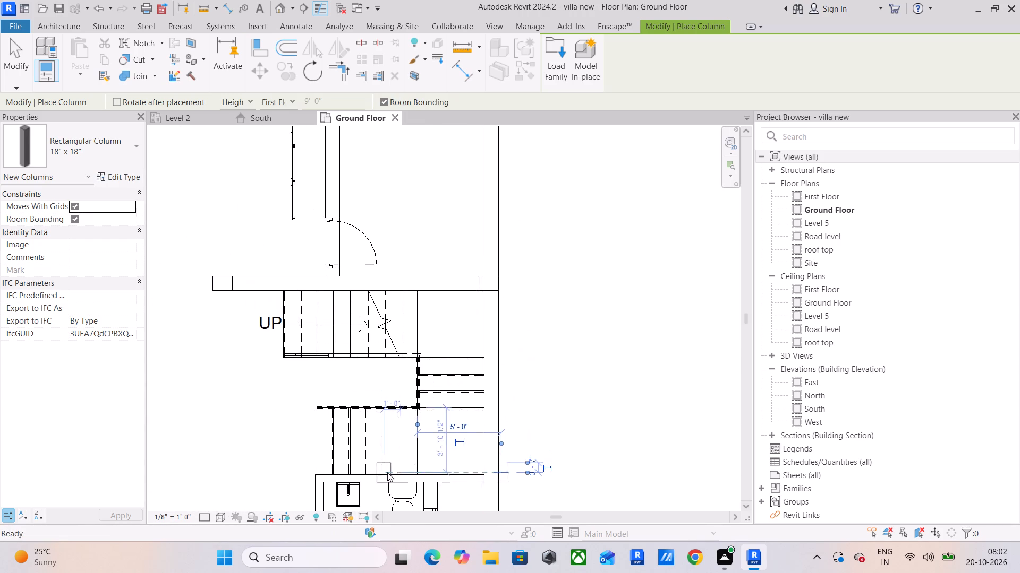
Place two columns turned a quarter turn beside the wall above the stairs, one outside the exterior wall and one near its free end.
middle_drag(387, 472, 386, 472)
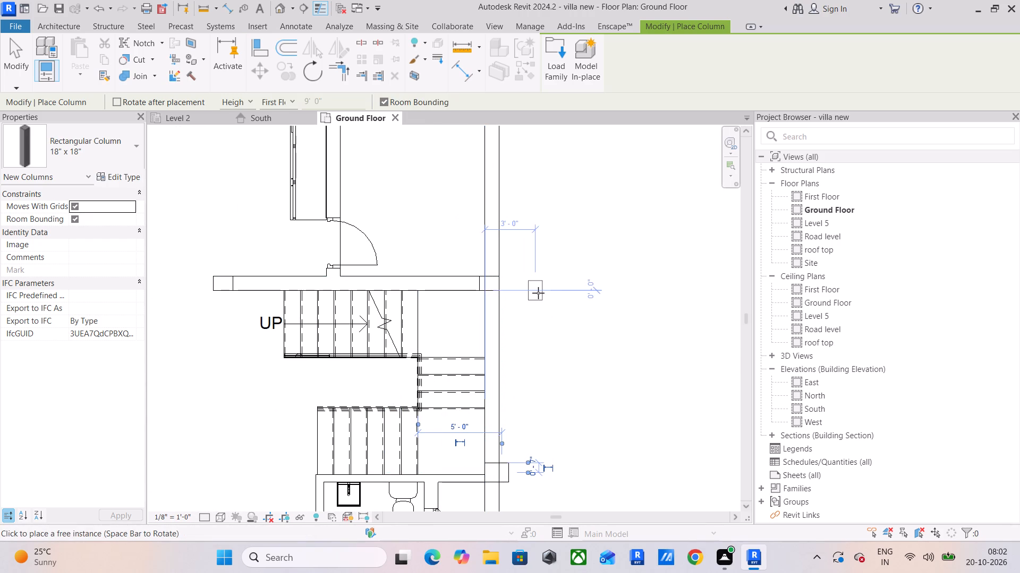
key(space)
click(516, 275)
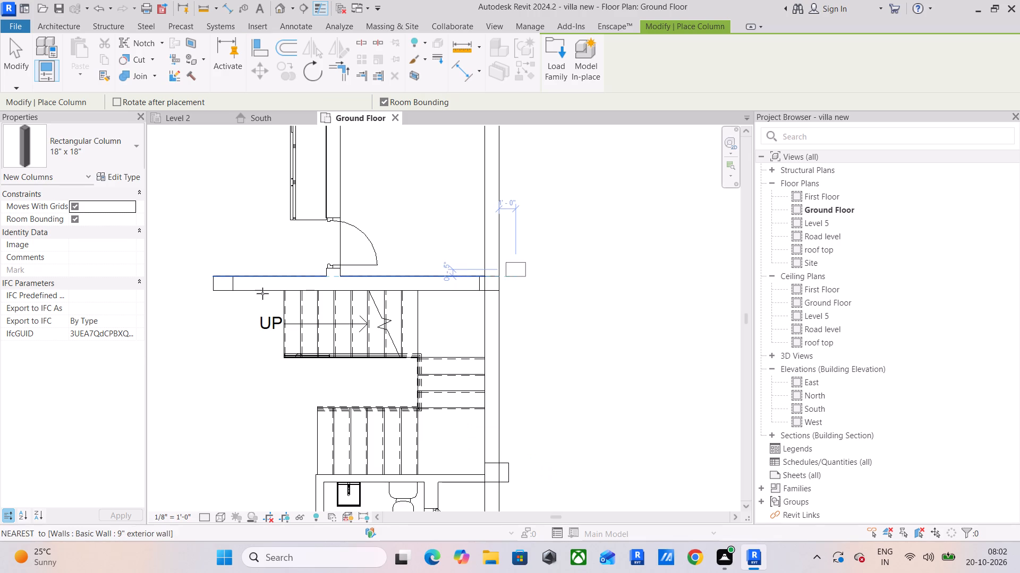
click(214, 265)
Place two upright columns just outside the two rear corners of the kitchen and dining area.
middle_drag(240, 290, 350, 536)
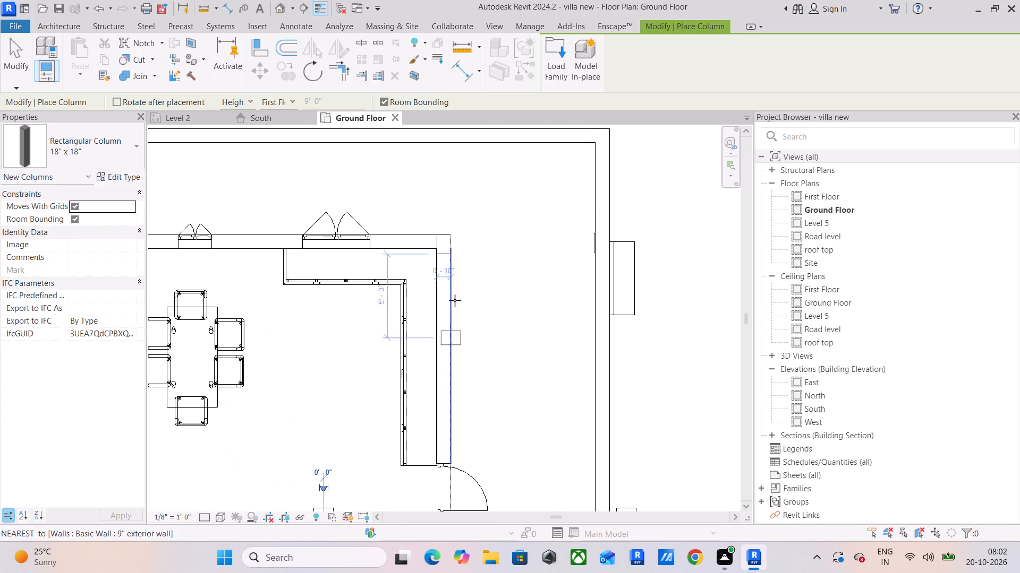
key(space)
click(462, 244)
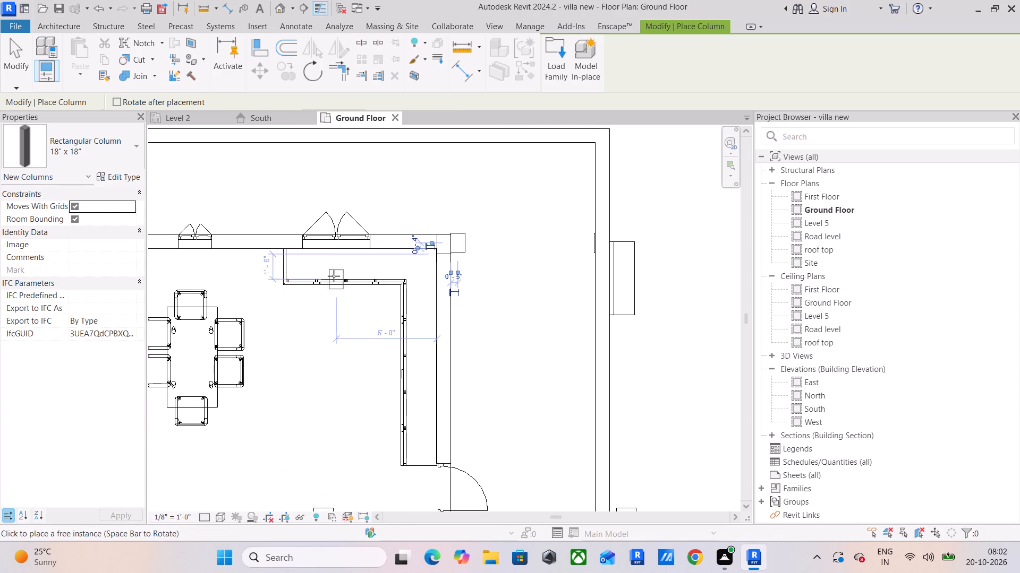
middle_drag(341, 277, 556, 327)
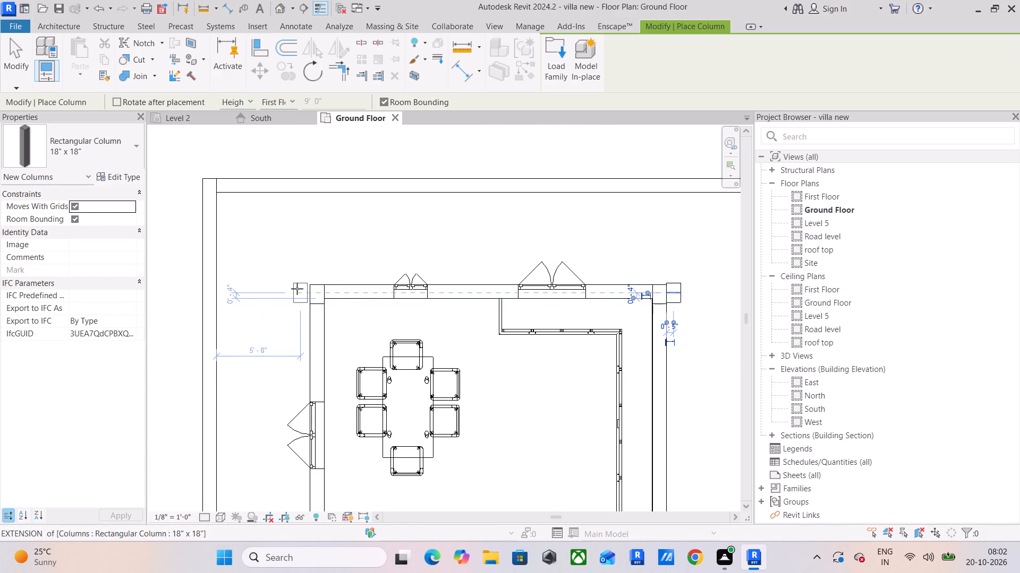
click(297, 289)
Place another column outside the dining side's exterior wall, roughly level with the wall above the stairs, and end column placement.
middle_drag(291, 375, 328, 203)
middle_drag(352, 418, 344, 299)
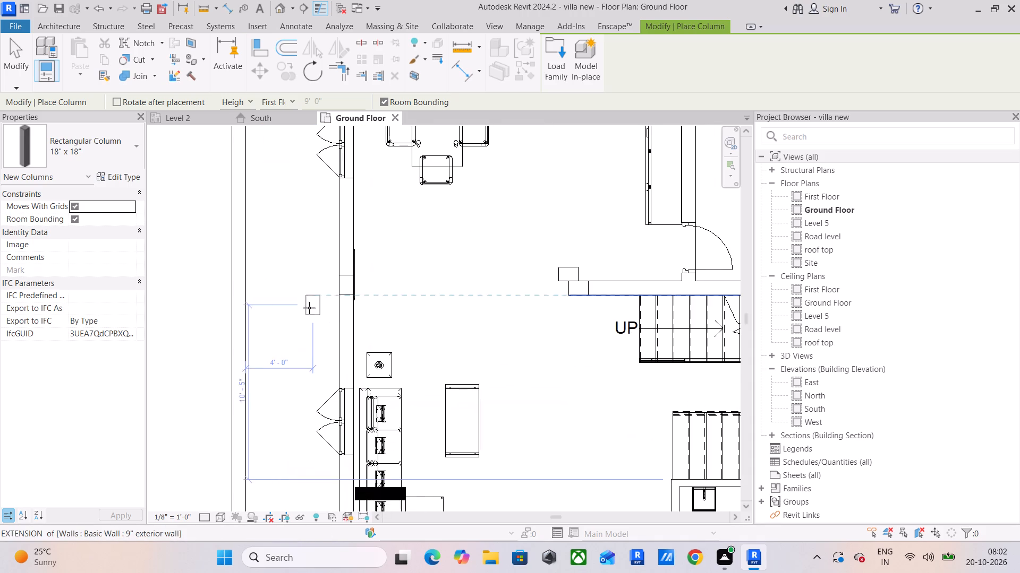
click(321, 284)
middle_drag(330, 378, 338, 237)
middle_drag(283, 360, 306, 334)
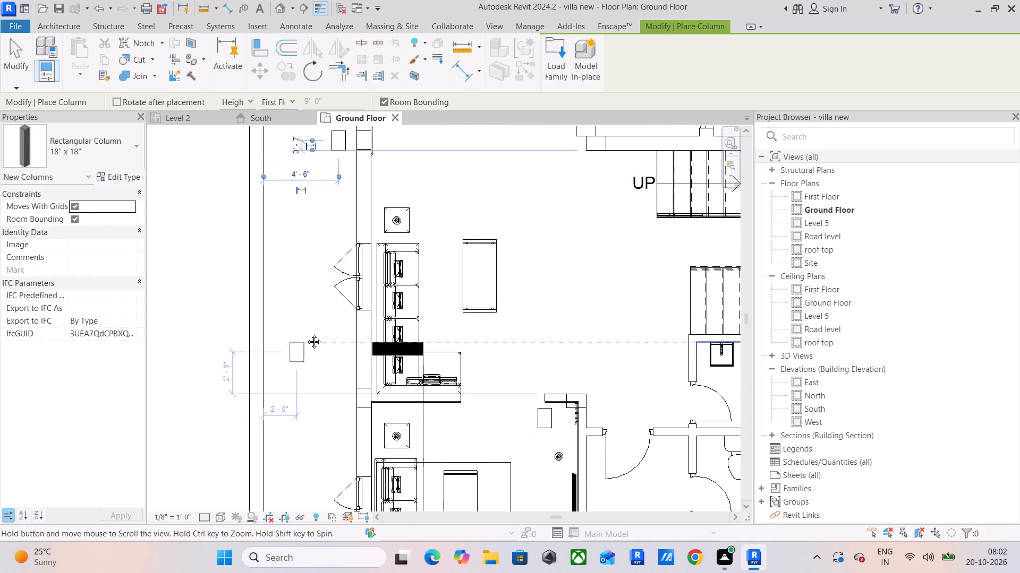
middle_drag(306, 334, 312, 284)
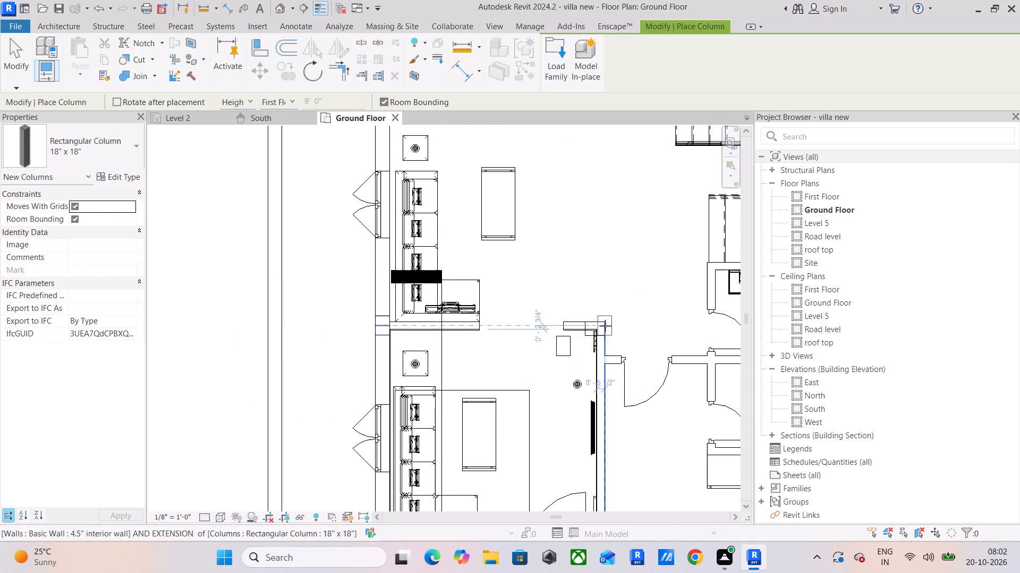
key(space)
scroll(610, 285, down, 2)
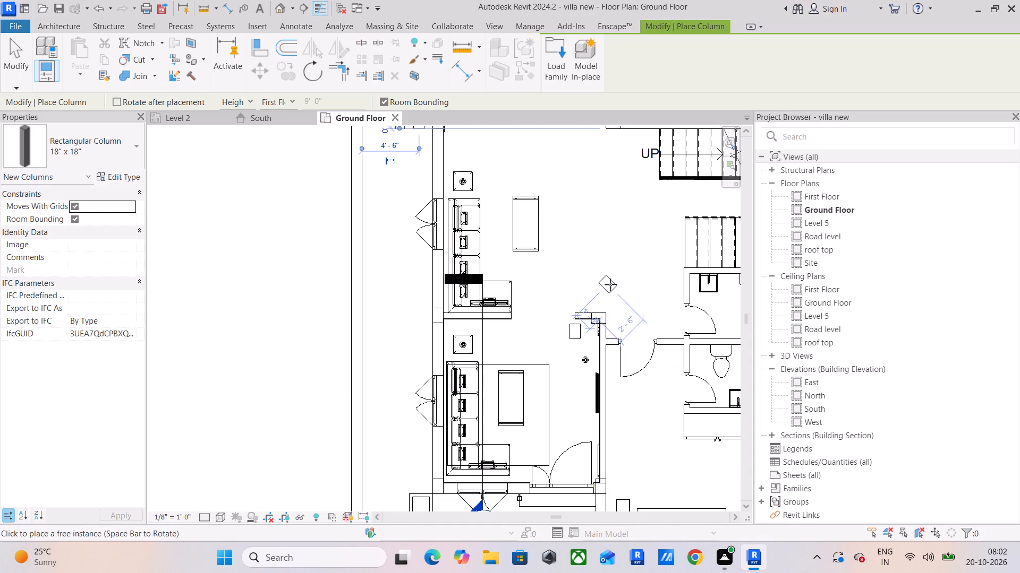
key(Escape)
key(Escape)
key(Escape)
key(Escape)
Turn the column beside the short wall stub a quarter turn and move it onto the detail-line outline at the wall corner.
scroll(572, 333, up, 9)
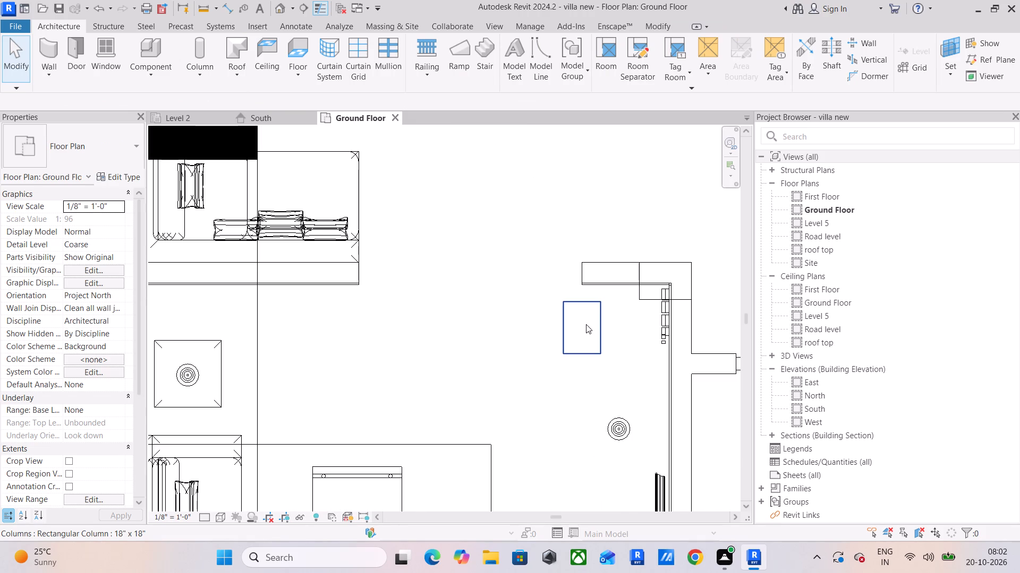
click(592, 322)
key(space)
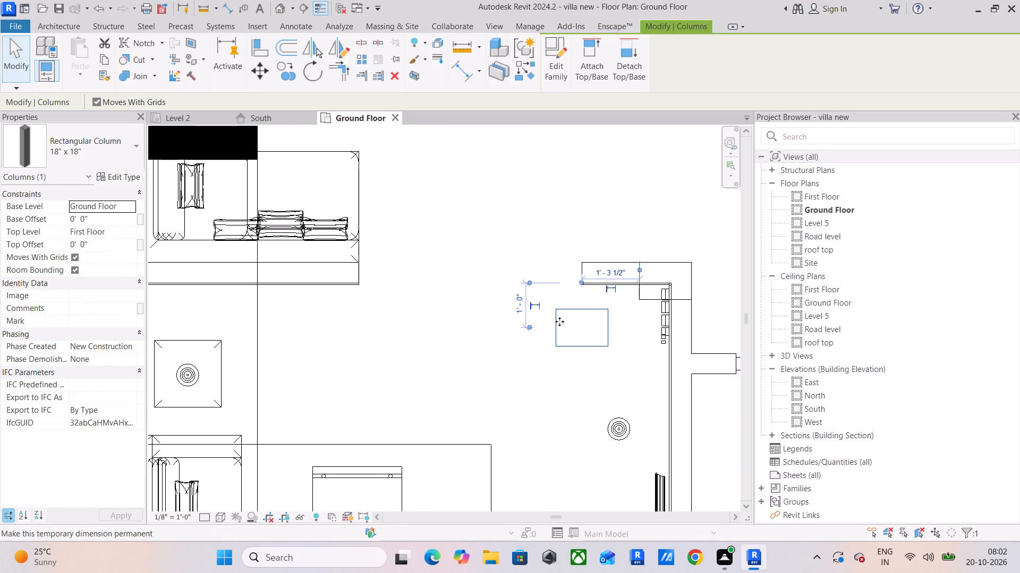
click(265, 68)
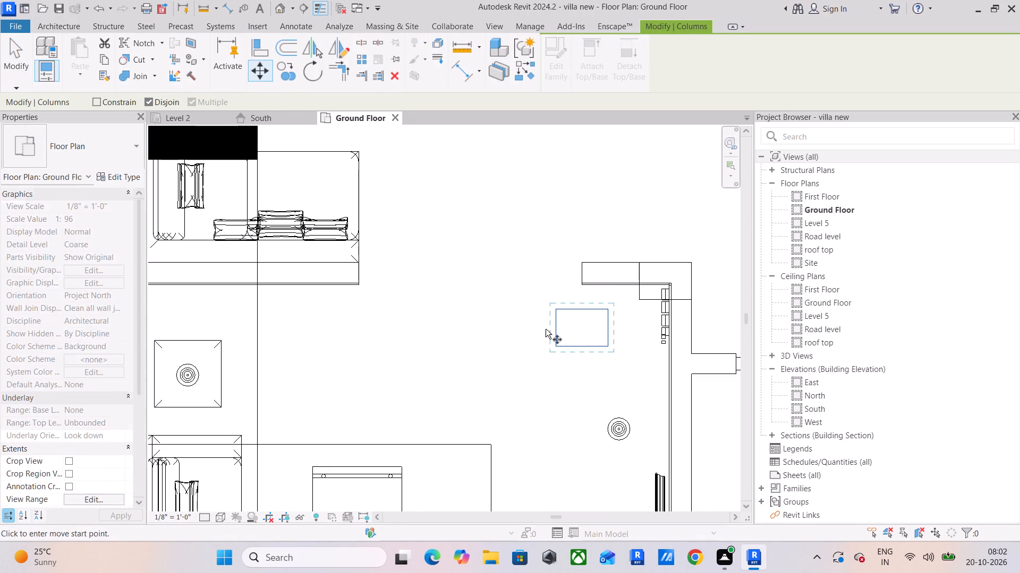
click(556, 311)
click(636, 265)
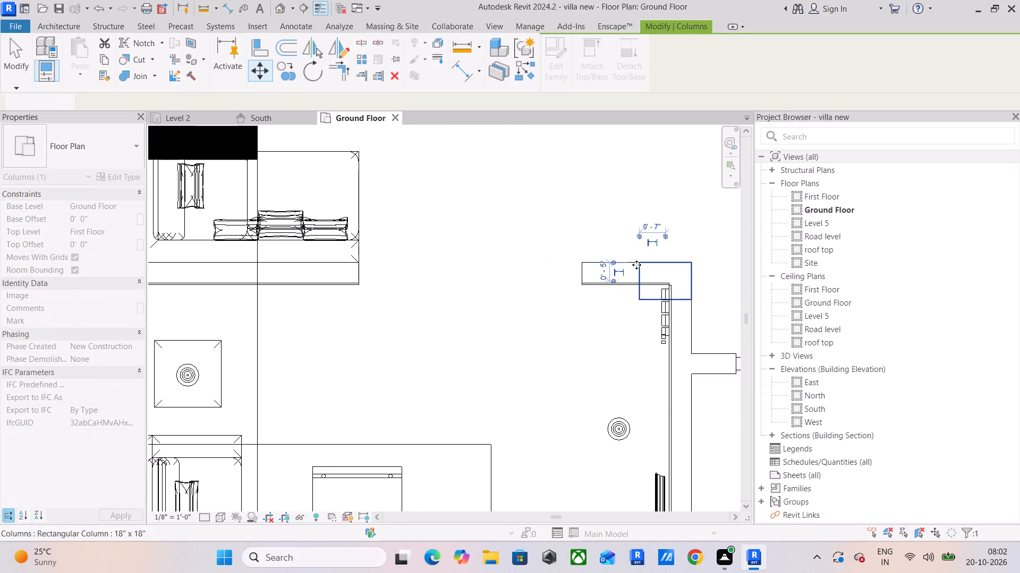
Move the column on the entrance side of the front bedroom onto its outline in the wall corner and unjoin the overlapping elements.
scroll(640, 302, down, 5)
middle_drag(641, 312, 488, 216)
scroll(491, 229, down, 4)
middle_drag(523, 270, 513, 255)
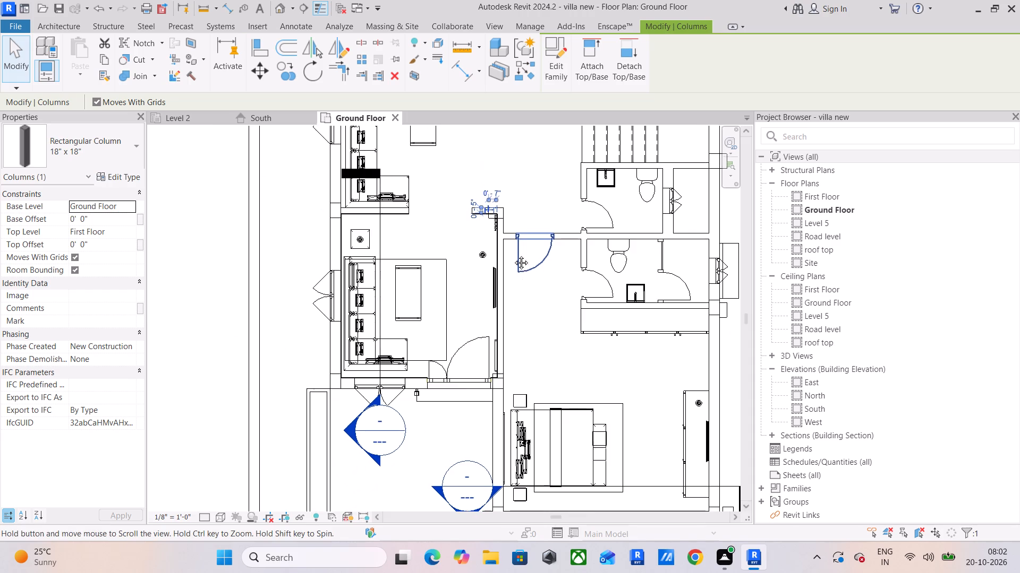
middle_drag(513, 255, 435, 131)
scroll(393, 372, up, 11)
click(397, 384)
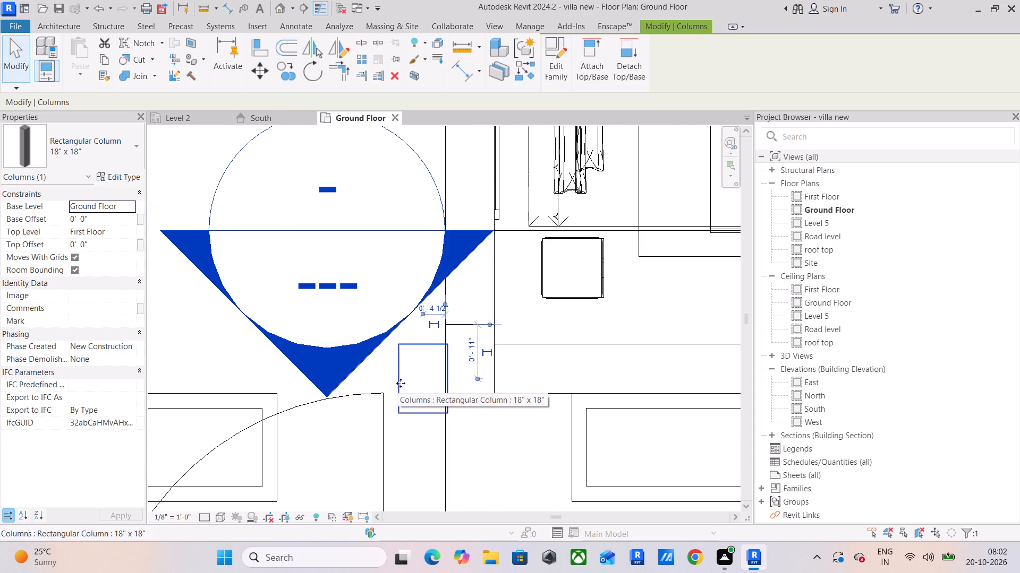
click(266, 75)
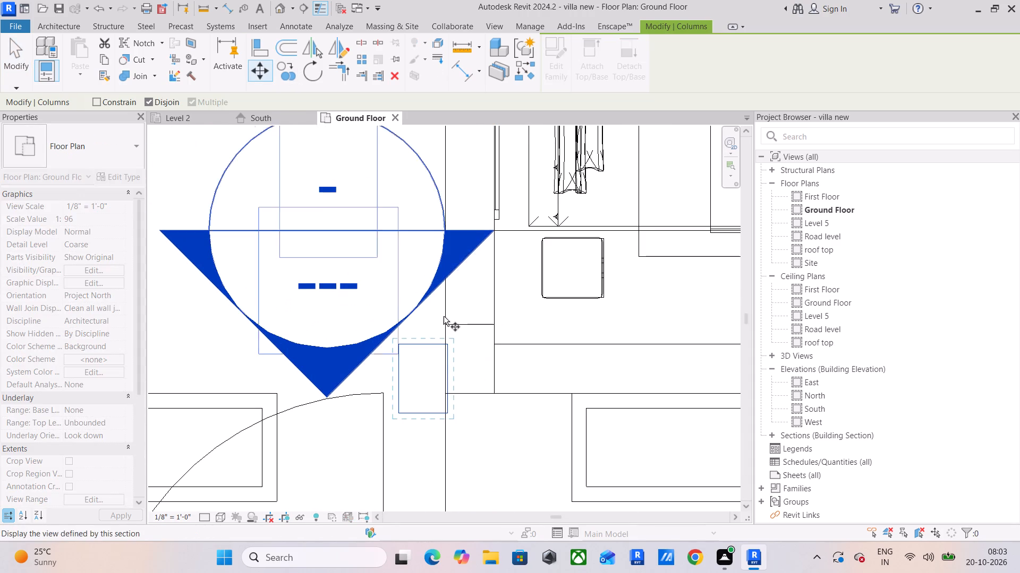
scroll(444, 316, up, 6)
click(452, 380)
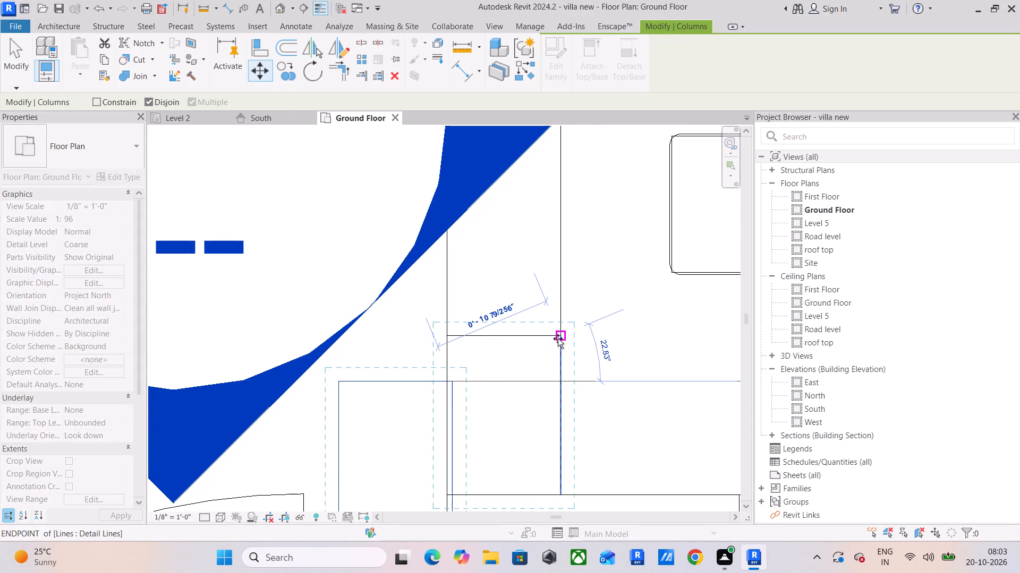
click(558, 337)
scroll(558, 334, down, 5)
click(776, 523)
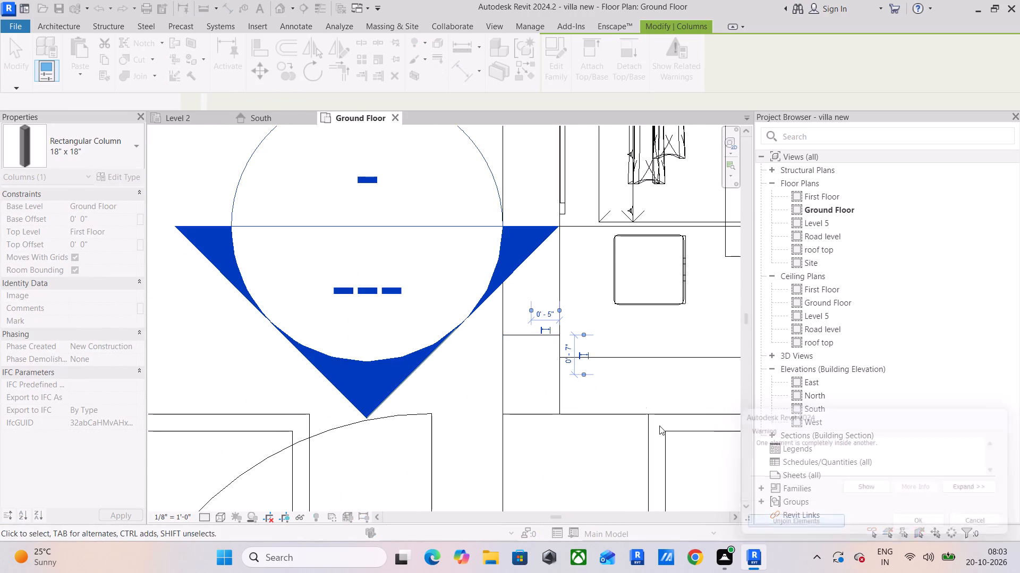
Move the column outside the front bedroom's side wall onto its outline at the front corner and unjoin the overlapping elements.
scroll(627, 364, down, 5)
middle_drag(627, 362, 361, 376)
scroll(602, 375, down, 5)
middle_drag(606, 374, 282, 358)
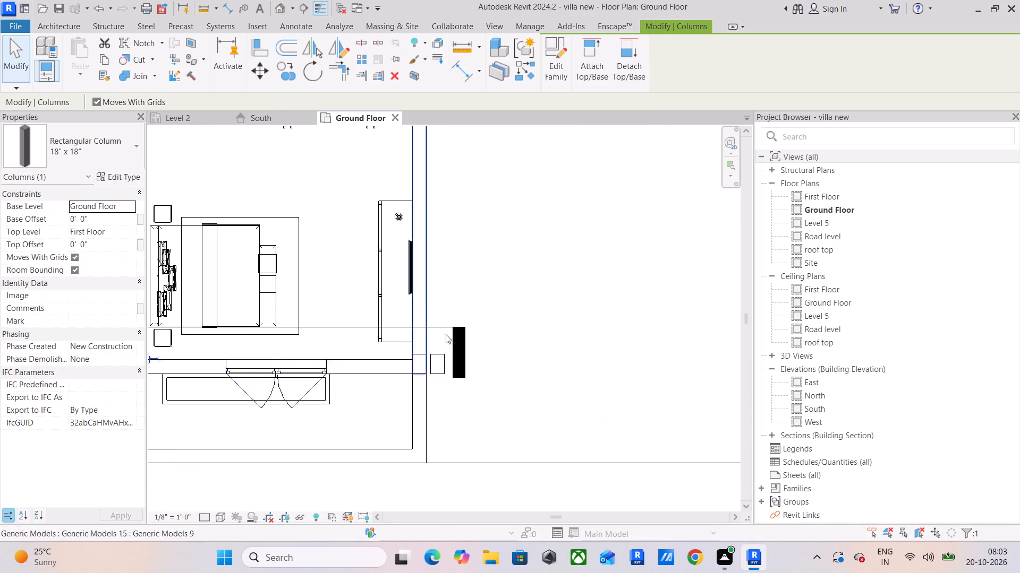
scroll(452, 327, up, 5)
click(436, 381)
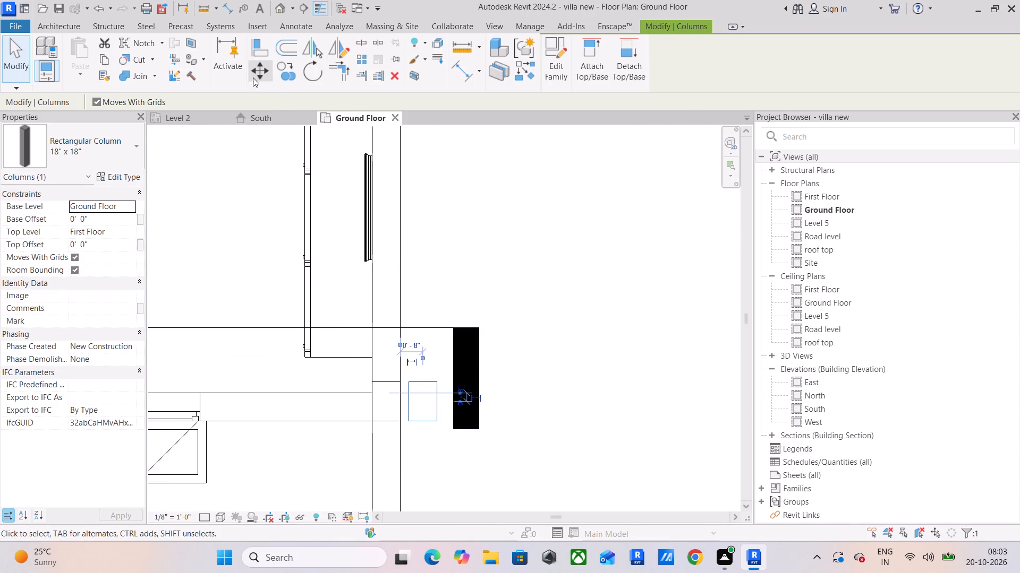
drag(252, 76, 256, 81)
click(405, 381)
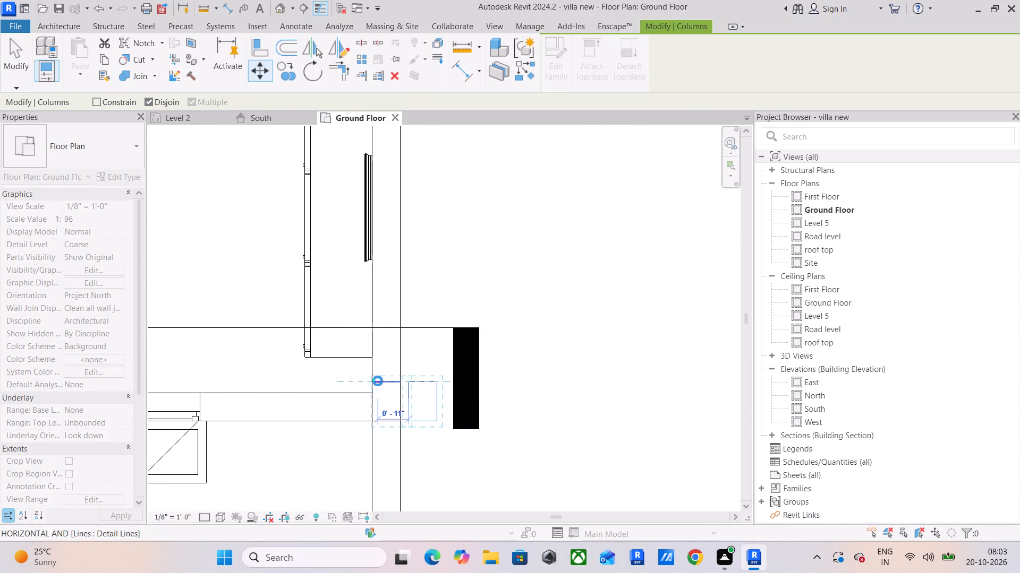
click(378, 381)
scroll(440, 332, down, 4)
click(783, 527)
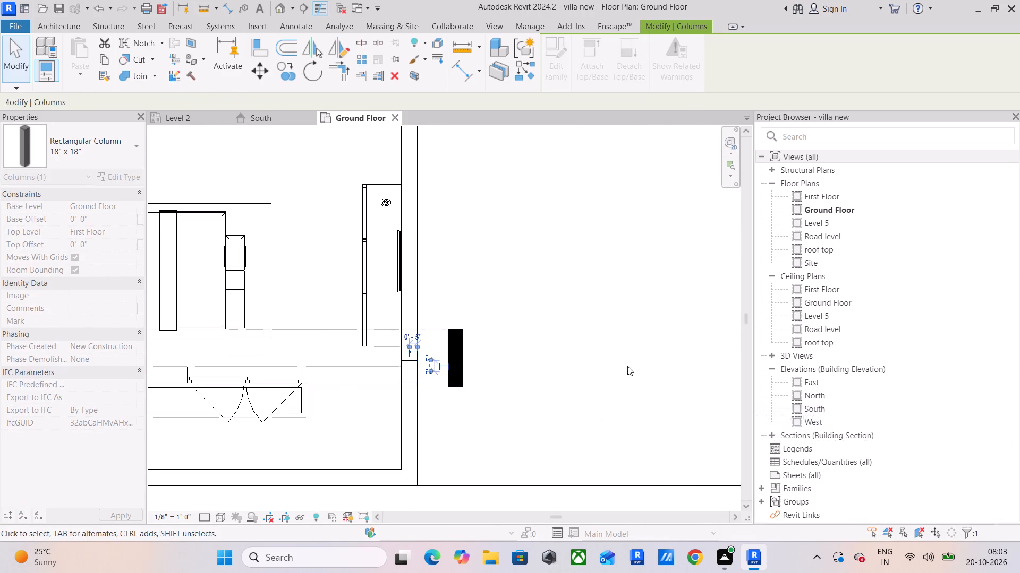
Move the column level with the bedroom wardrobe's back wall onto its outline in the exterior wall and unjoin the overlapping elements.
scroll(627, 364, down, 5)
middle_drag(584, 327, 571, 494)
scroll(504, 384, up, 5)
click(522, 387)
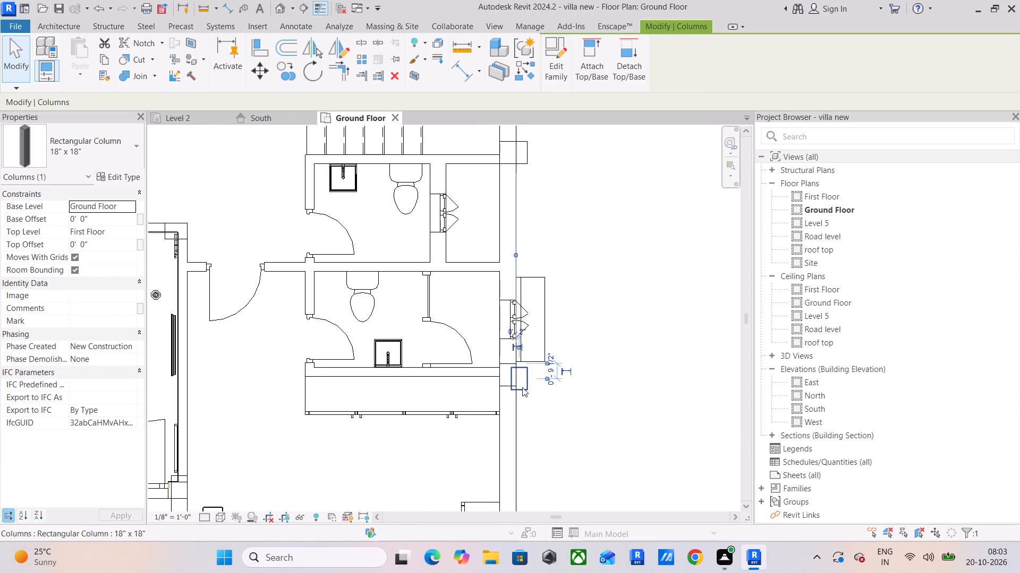
scroll(483, 294, up, 4)
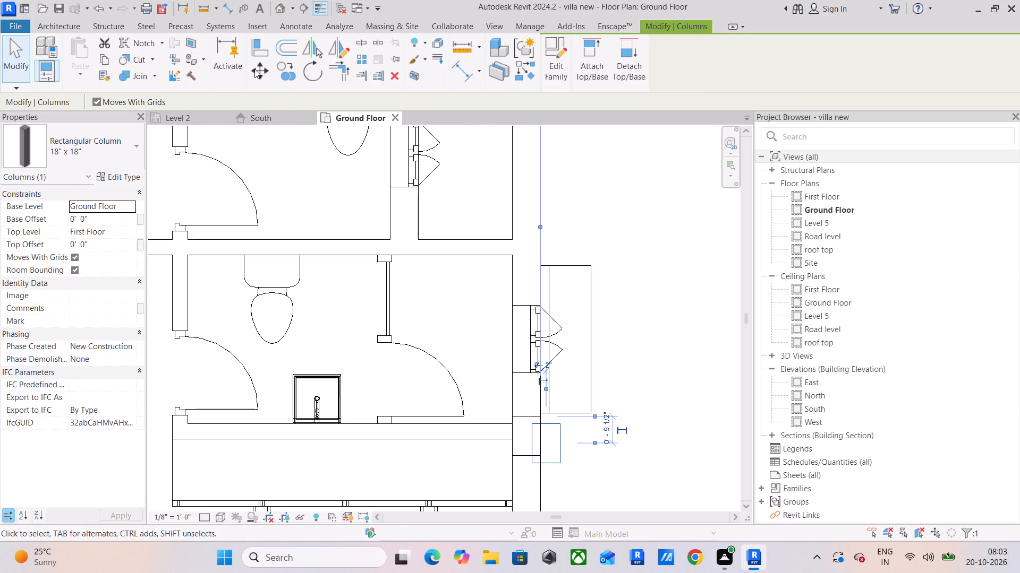
click(254, 69)
scroll(573, 460, up, 5)
scroll(518, 388, up, 3)
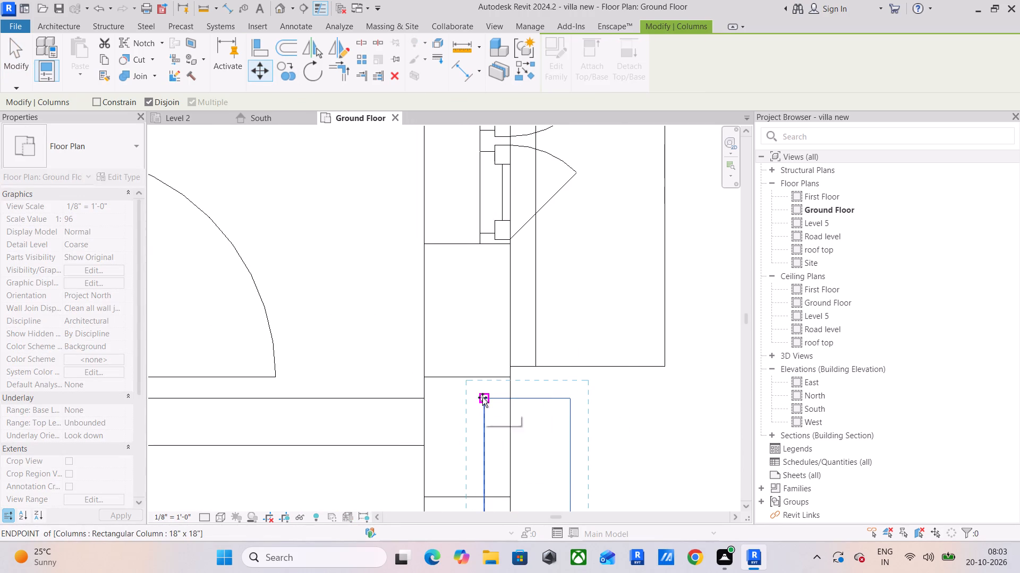
click(482, 397)
click(427, 380)
scroll(429, 371, down, 5)
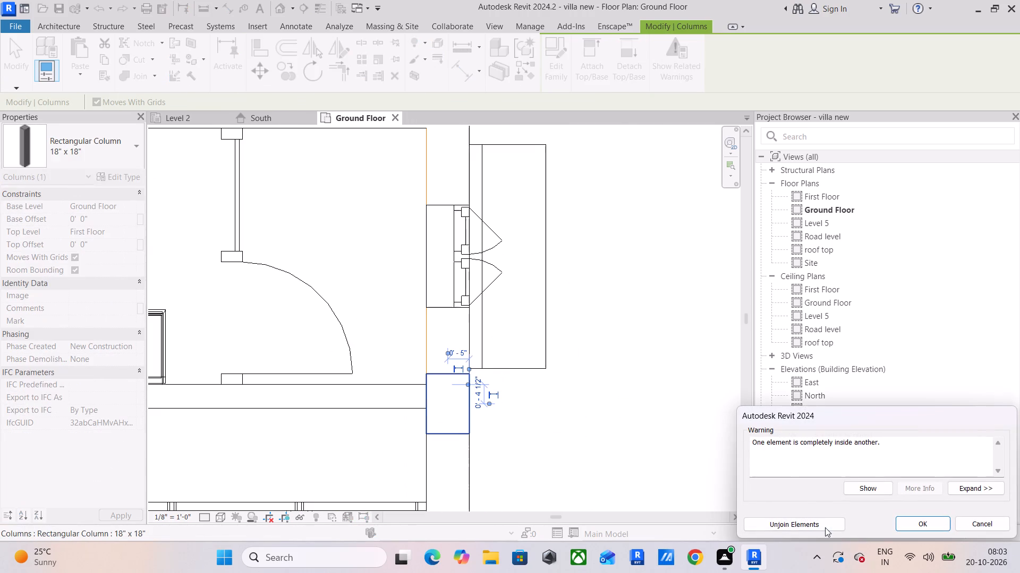
drag(825, 527, 819, 525)
Move the column level with the wall between toilet and stairs onto its outline in the exterior wall and unjoin the overlapping elements.
scroll(660, 424, down, 5)
middle_drag(660, 424, 637, 572)
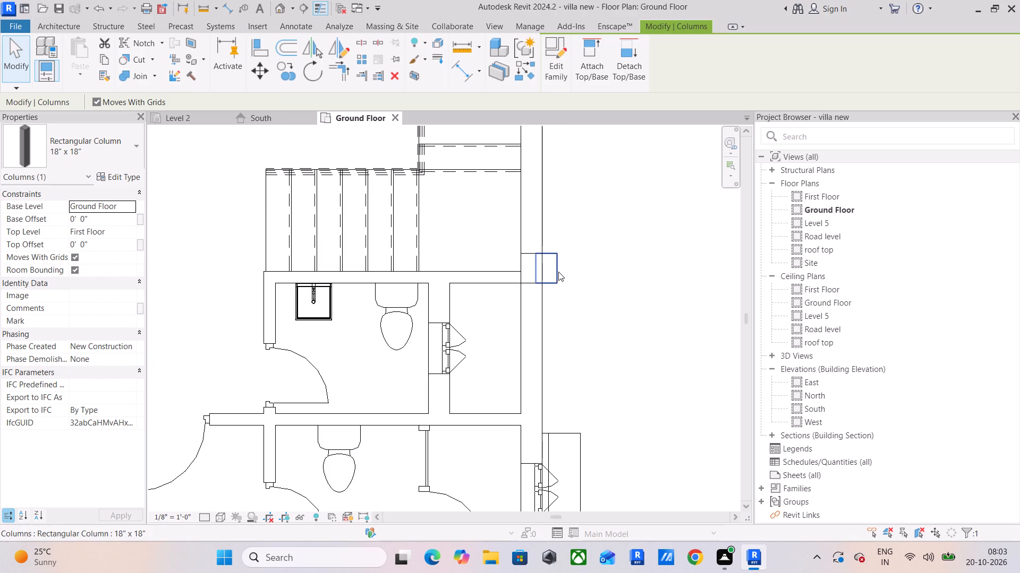
click(558, 272)
click(254, 72)
scroll(513, 237, up, 5)
click(554, 268)
click(528, 272)
scroll(529, 261, down, 5)
click(778, 522)
Move the column outside the exterior wall near the kitchen door onto its outline at the wall above the stairs, unjoining the overlapping elements.
scroll(565, 381, down, 4)
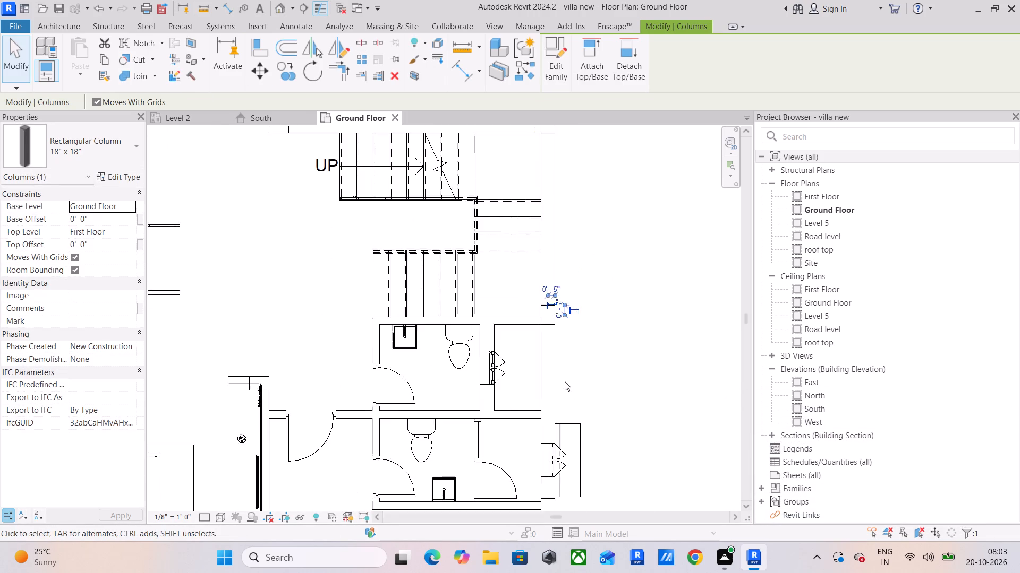
middle_drag(565, 381, 526, 516)
scroll(557, 283, up, 5)
click(498, 256)
click(502, 270)
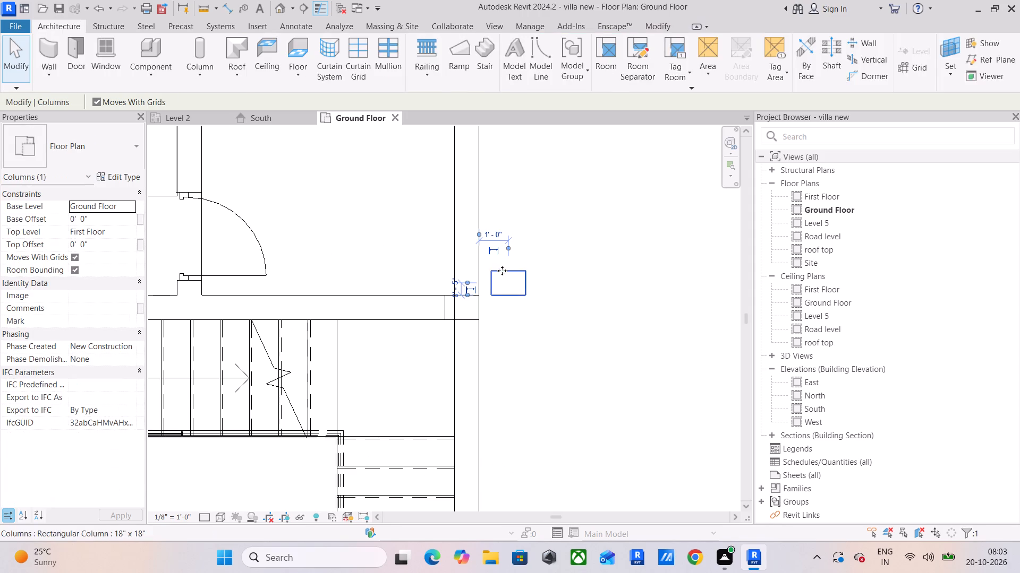
click(265, 74)
click(492, 271)
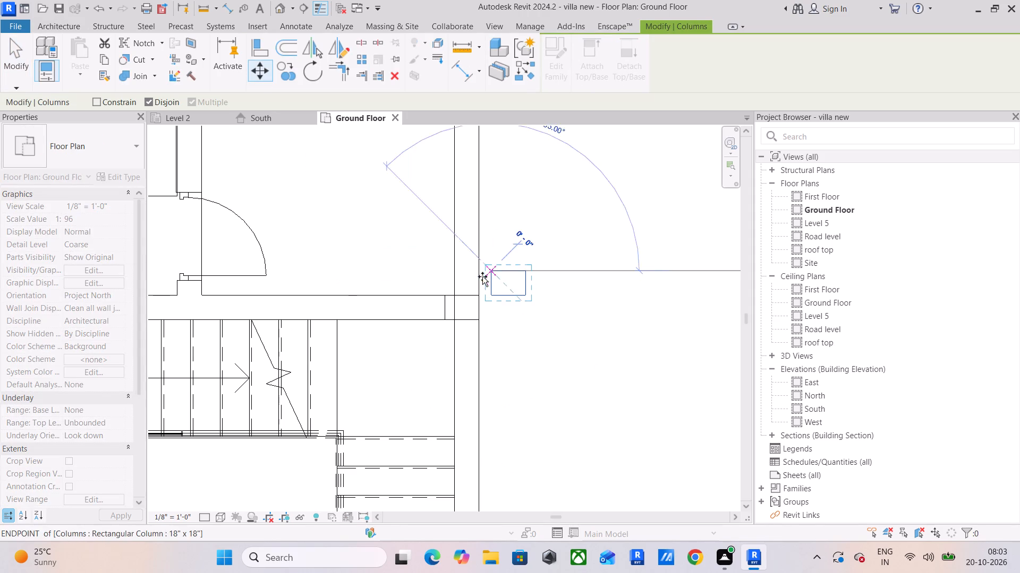
click(447, 298)
scroll(388, 319, down, 4)
middle_drag(388, 319, 437, 327)
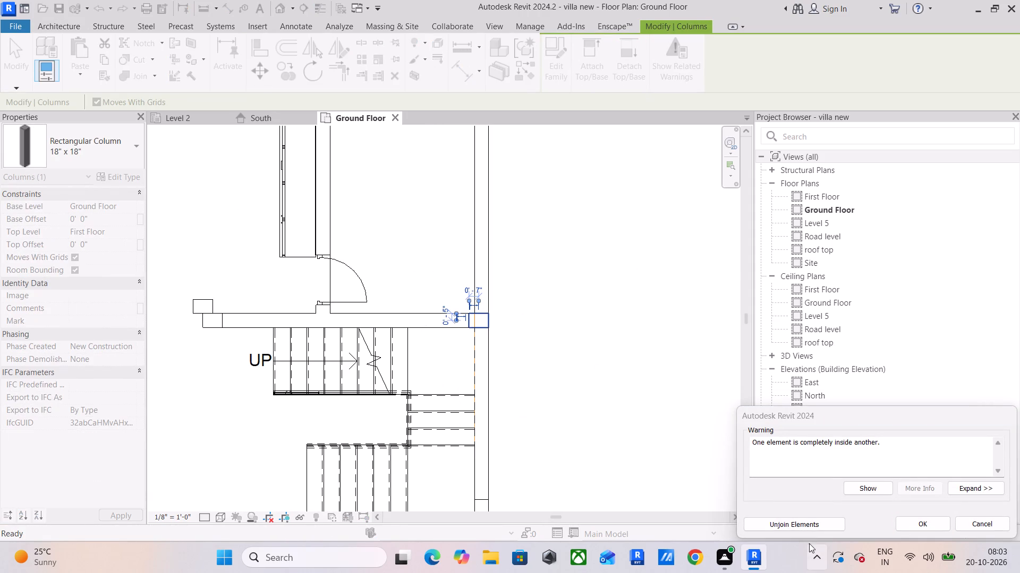
click(798, 526)
Move the column at the free end of the wall above the stairs onto its outline and unjoin the overlapping elements.
middle_drag(397, 290, 665, 394)
scroll(474, 413, up, 4)
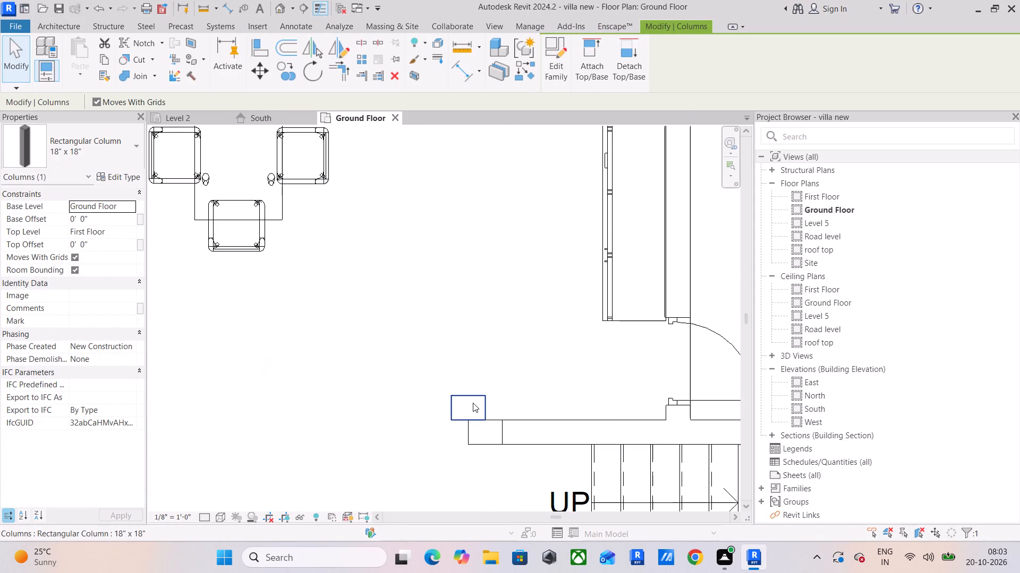
click(473, 399)
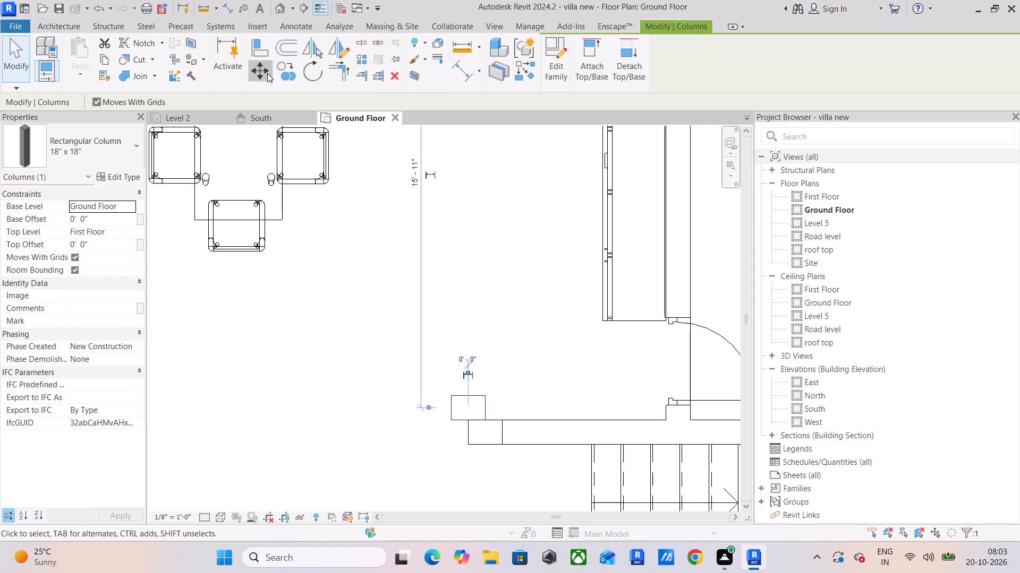
click(267, 73)
click(483, 396)
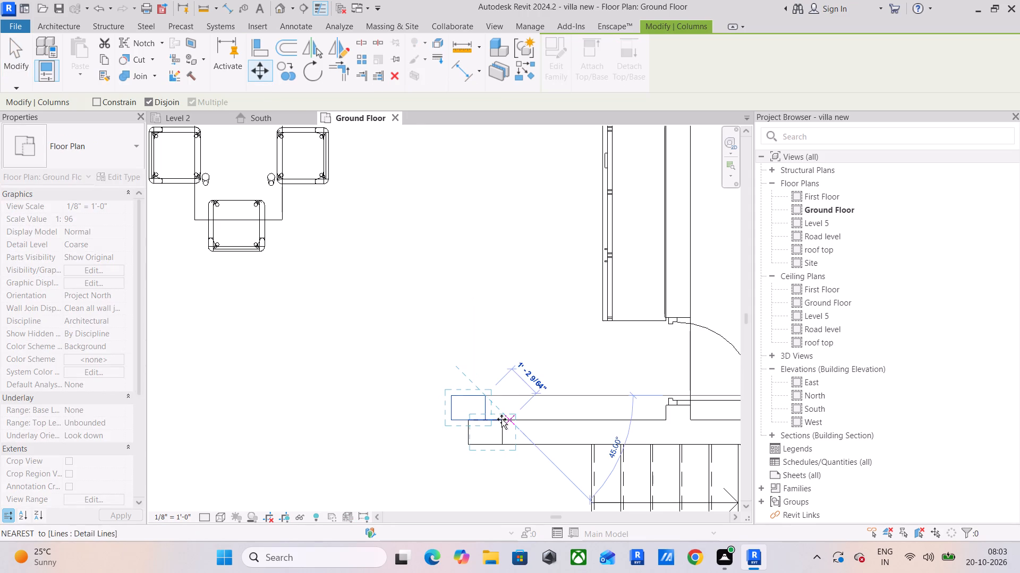
click(501, 422)
scroll(477, 427, down, 4)
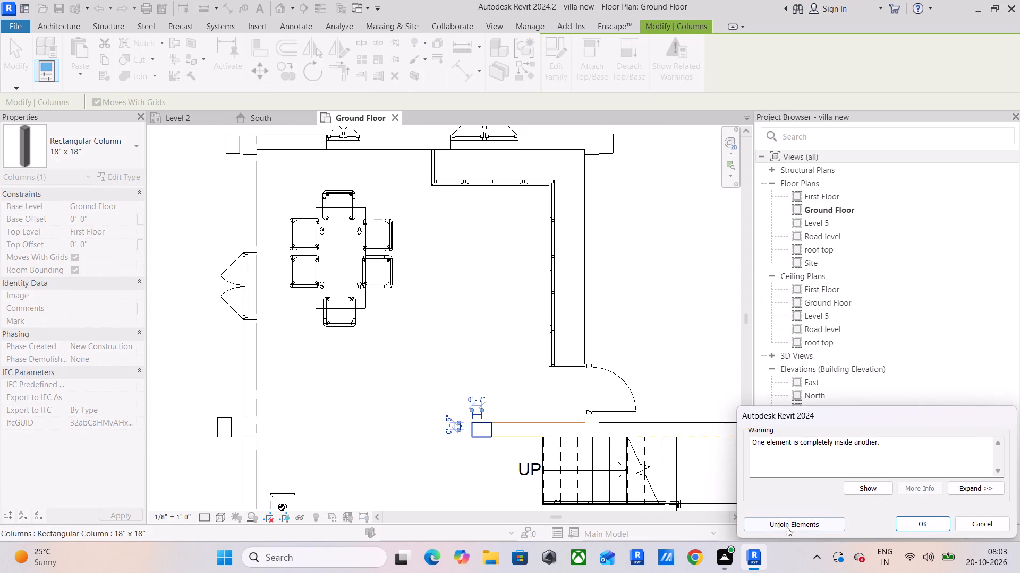
drag(787, 524, 783, 524)
Move the column outside the side wall between dining and living areas onto its outline in that wall and unjoin the overlapping elements.
scroll(423, 384, down, 2)
scroll(240, 415, up, 5)
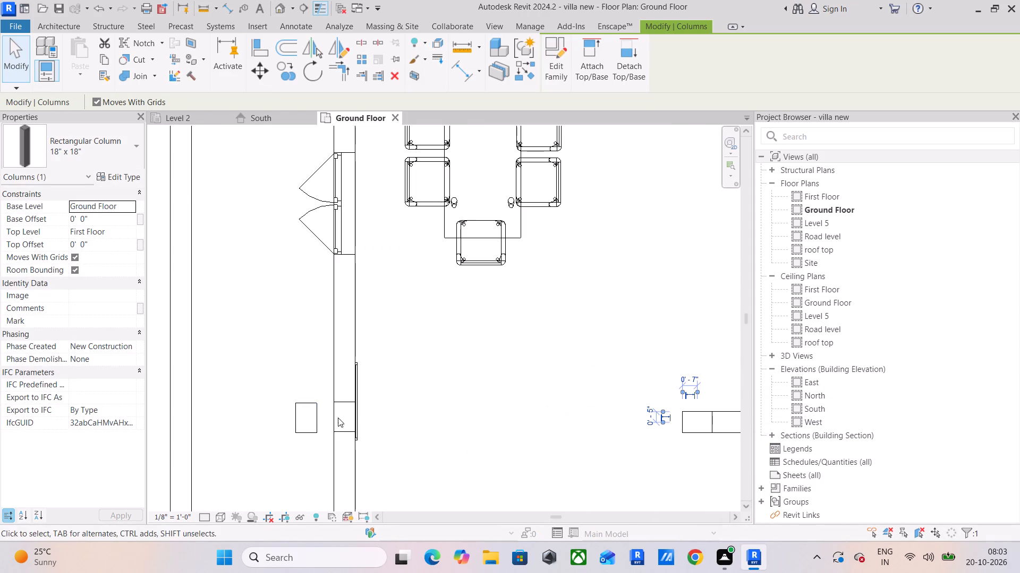
click(310, 404)
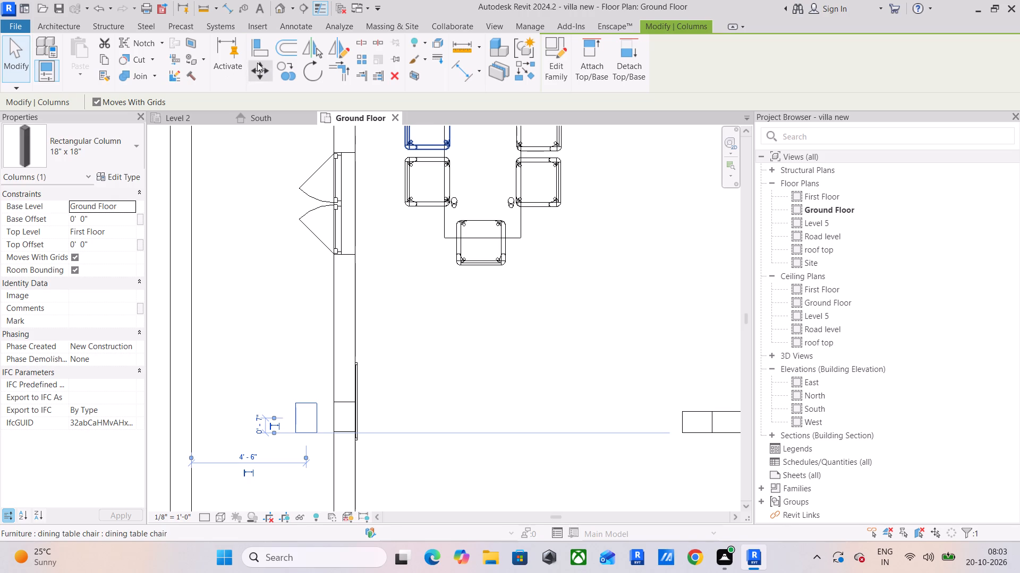
click(265, 63)
scroll(331, 444, up, 6)
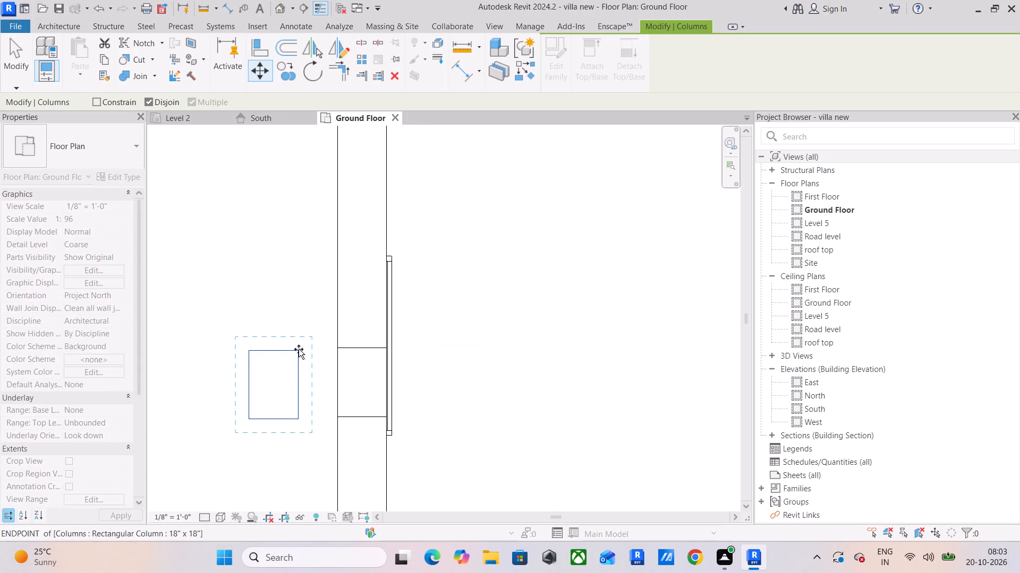
click(299, 349)
scroll(371, 346, up, 9)
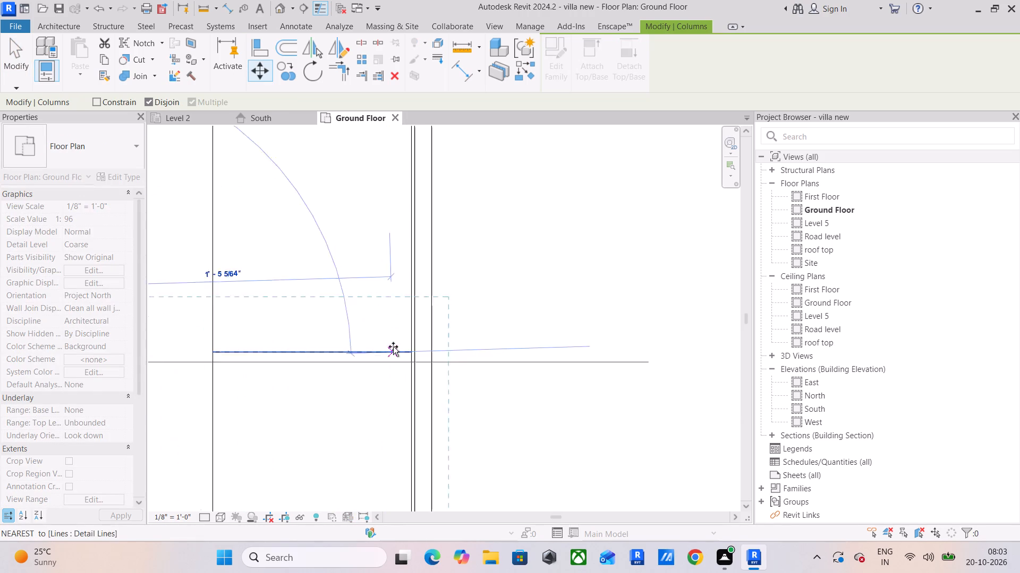
scroll(393, 346, up, 2)
click(411, 353)
scroll(262, 372, down, 6)
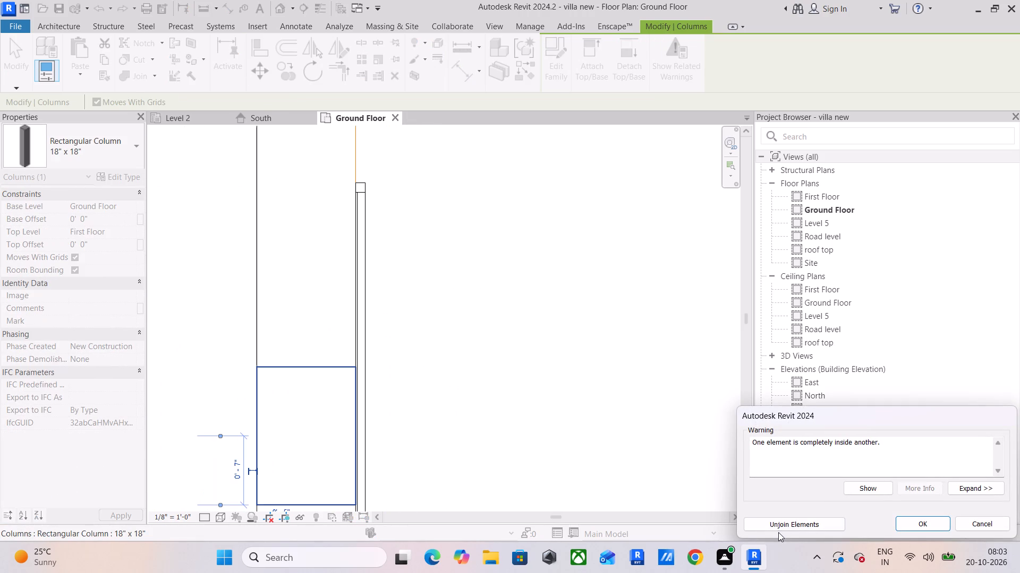
click(777, 523)
Move the column outside the dining area's rear corner onto its outline at the corner and unjoin the overlapping elements.
scroll(381, 235, down, 11)
middle_drag(458, 256, 334, 363)
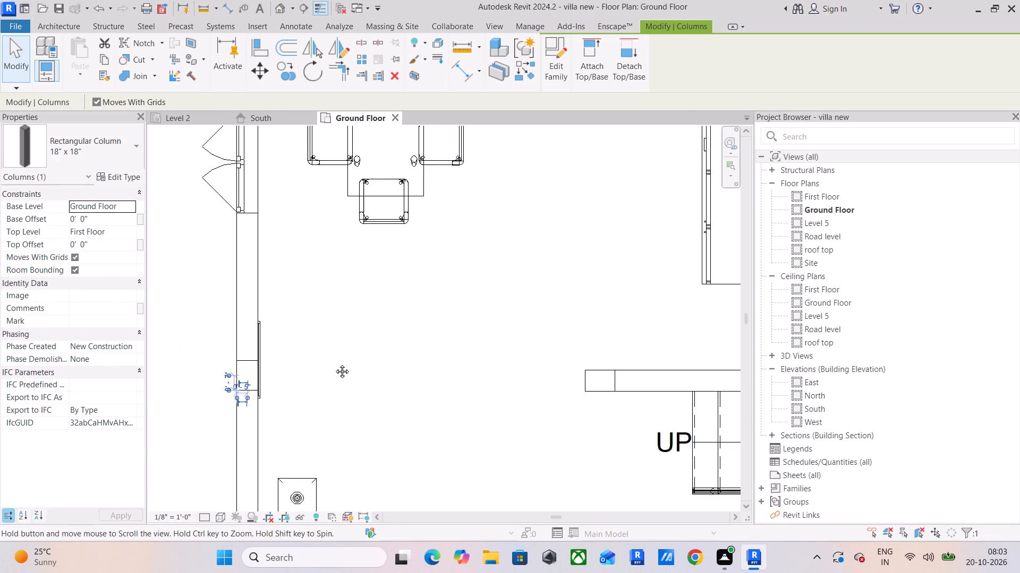
middle_drag(334, 363, 334, 364)
scroll(386, 310, down, 5)
middle_drag(389, 302, 401, 450)
scroll(282, 210, up, 11)
middle_drag(355, 364, 256, 152)
click(308, 219)
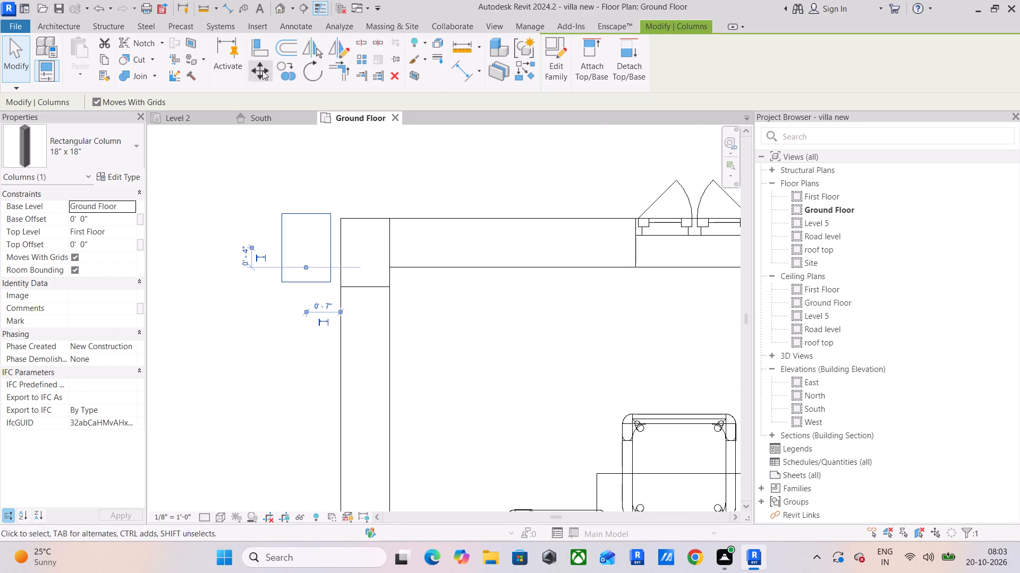
click(260, 71)
click(327, 212)
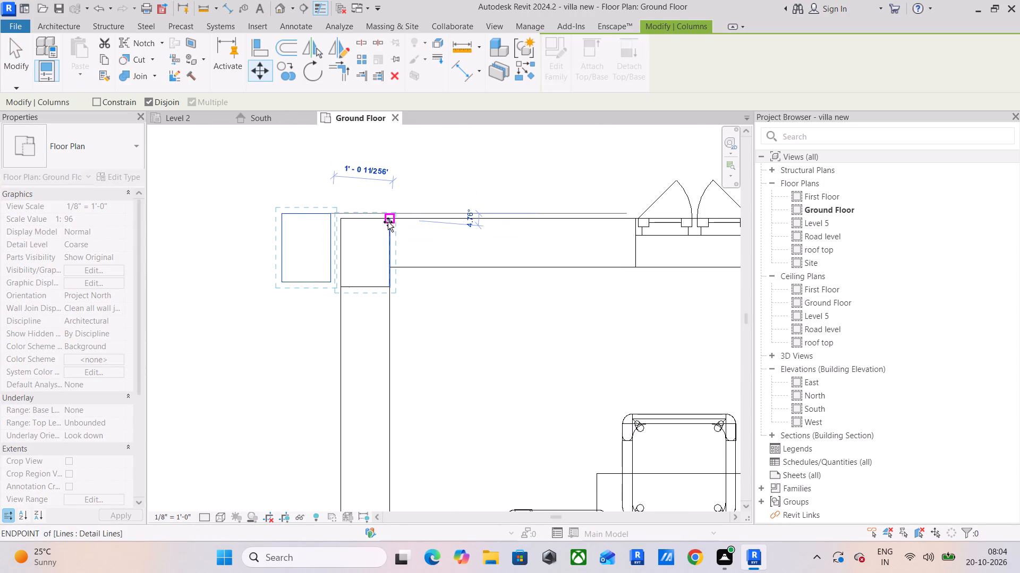
click(388, 222)
scroll(590, 248, down, 5)
middle_drag(571, 251, 252, 172)
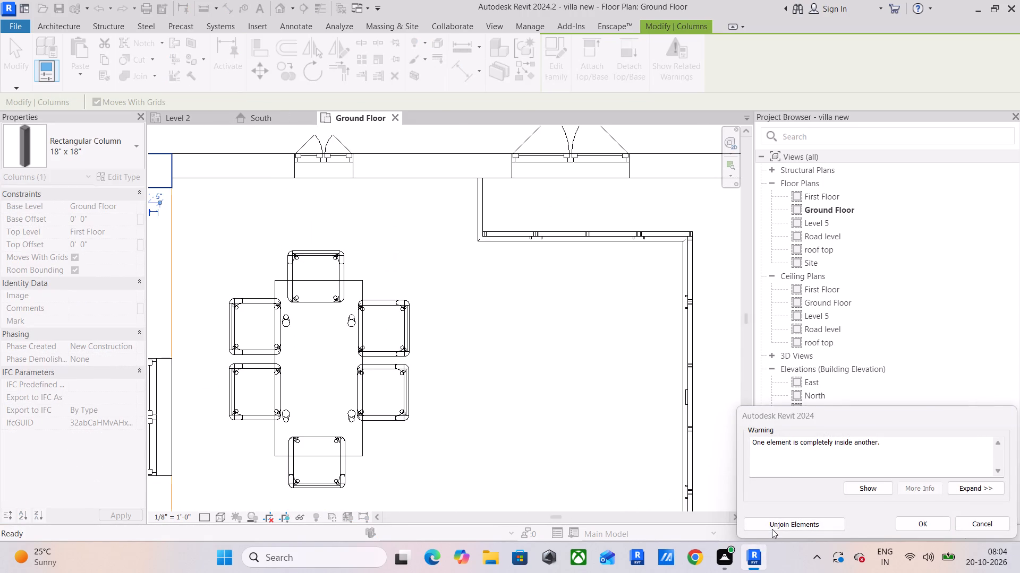
click(772, 526)
Move the column outside the kitchen's rear exterior corner onto its outline at the corner and unjoin the overlapping elements.
scroll(501, 321, down, 4)
middle_drag(504, 317, 246, 336)
scroll(392, 248, up, 9)
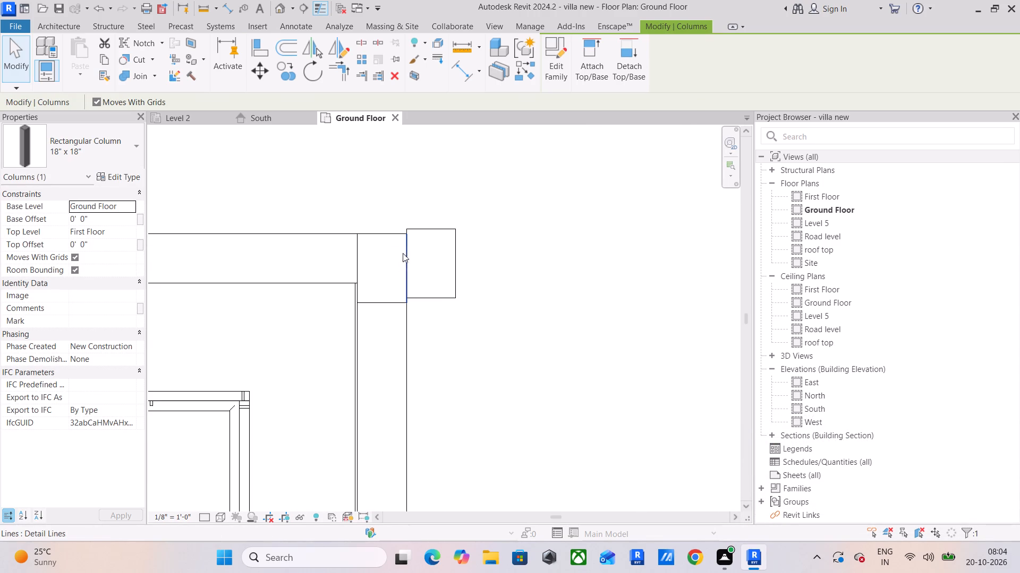
click(429, 228)
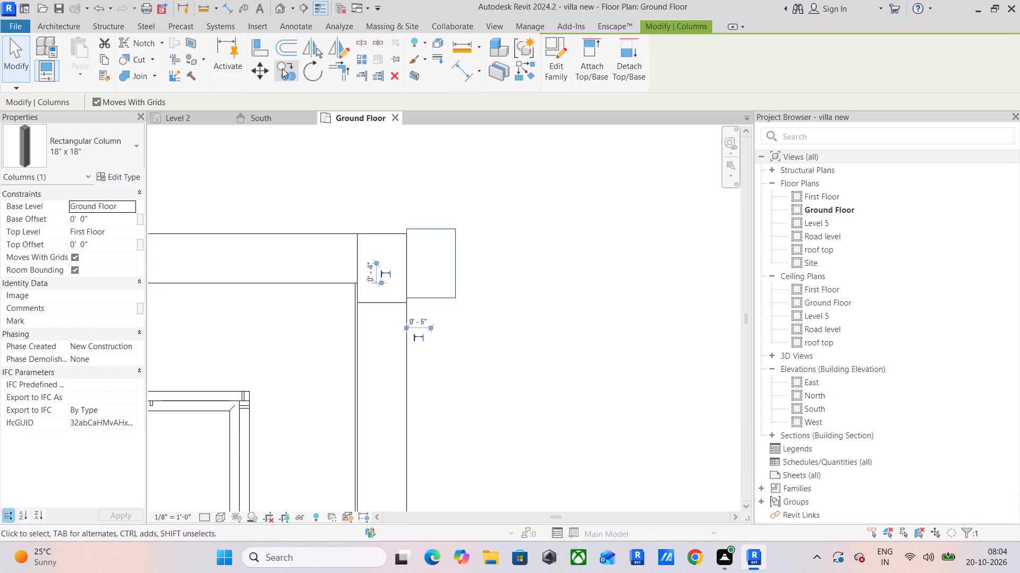
click(269, 68)
click(407, 227)
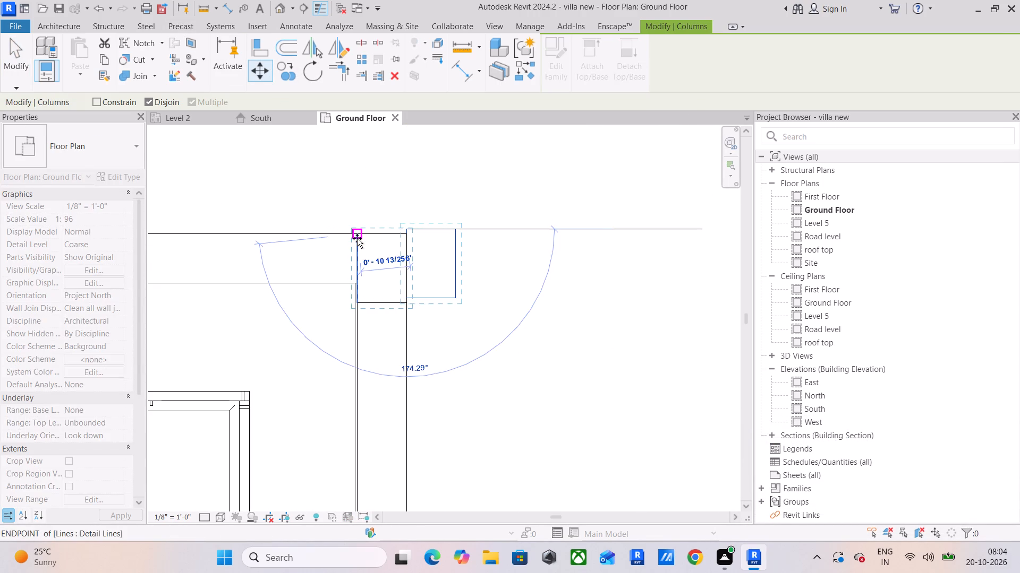
click(357, 238)
scroll(246, 199, down, 5)
drag(759, 520, 753, 518)
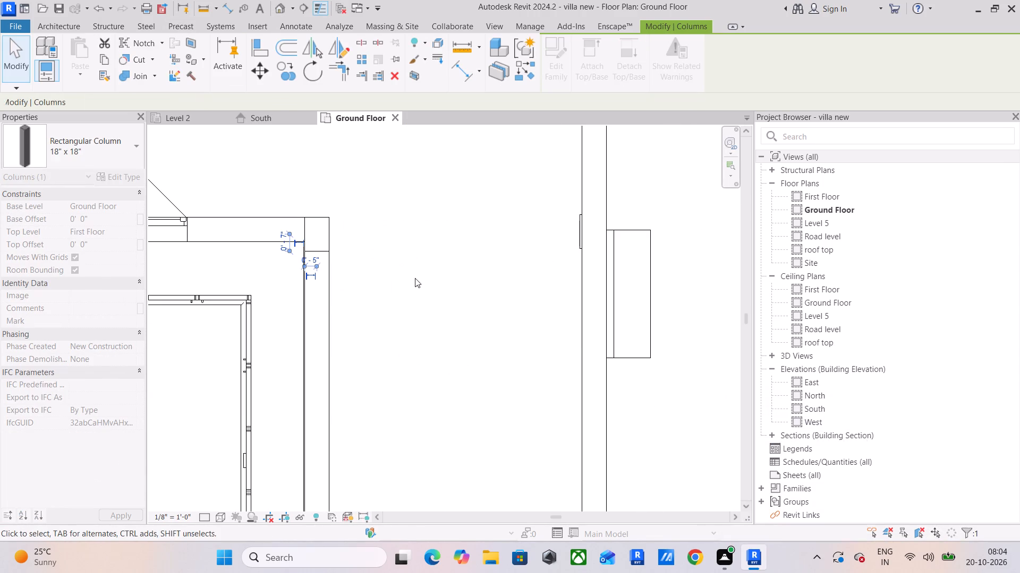
scroll(415, 278, down, 4)
middle_drag(411, 275, 437, 246)
click(436, 246)
Save the villa model and close its Ground Floor view to return to the structural project.
scroll(379, 254, down, 5)
middle_drag(379, 254, 416, 206)
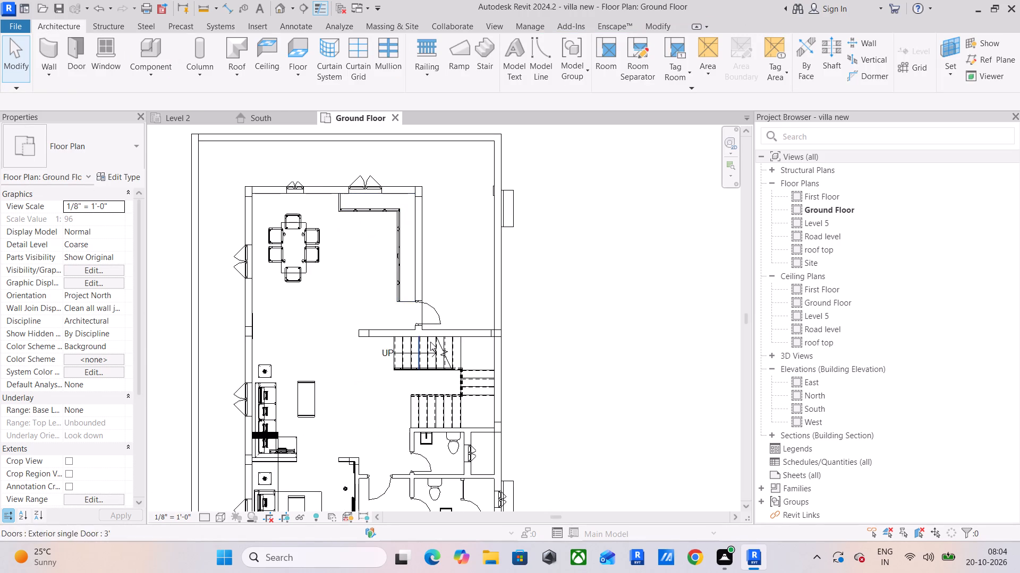
scroll(362, 327, up, 5)
scroll(405, 282, down, 8)
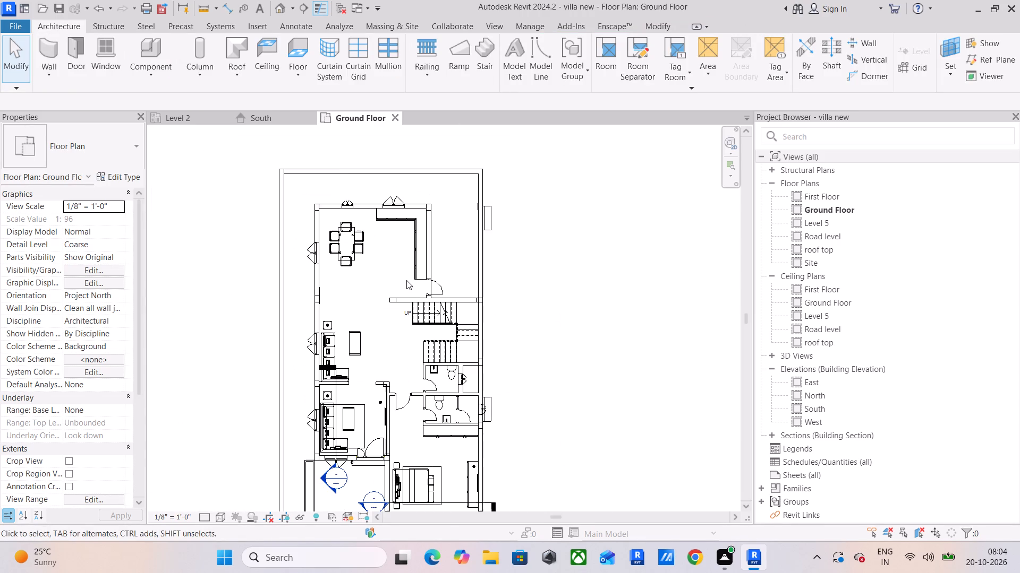
key(ctrl+s)
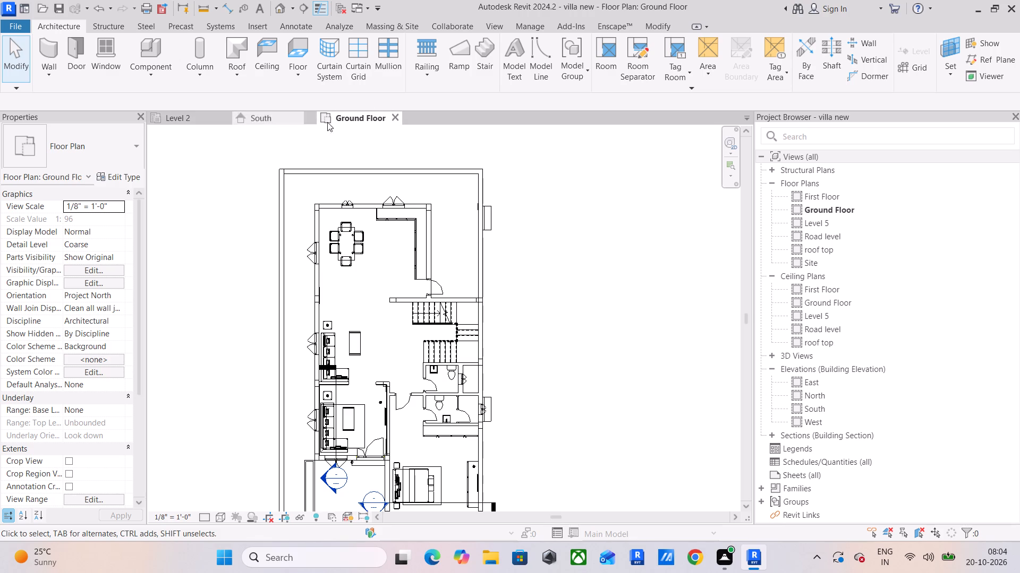
click(395, 117)
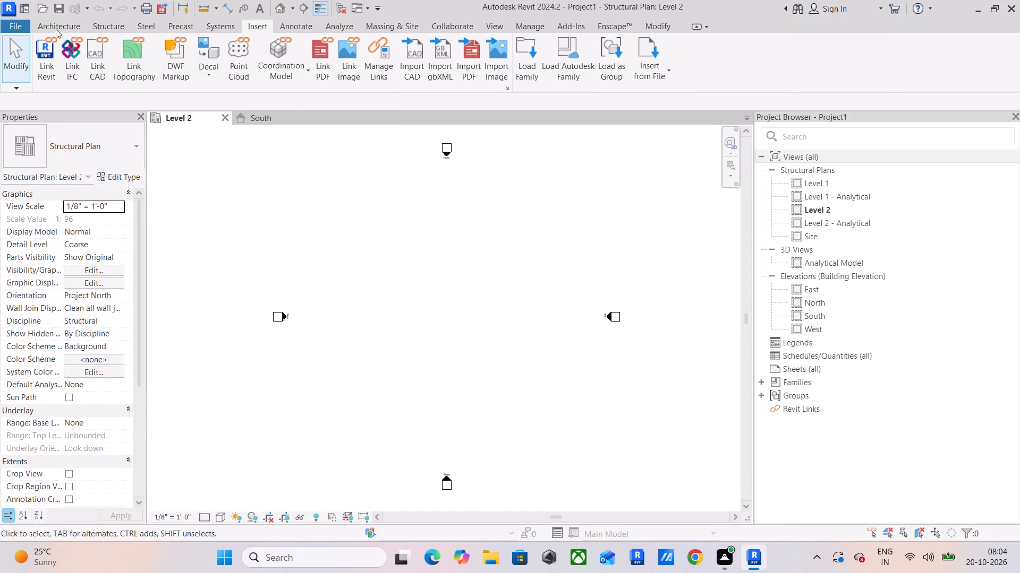
Link villa new.rvt into the structural project with Auto - Center to Center positioning.
double_click(40, 57)
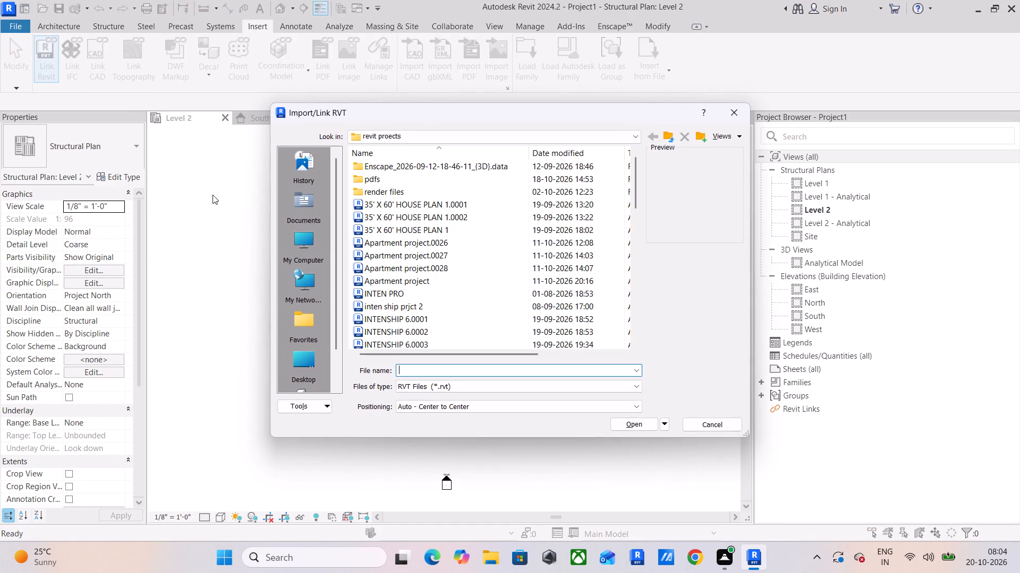
scroll(414, 229, down, 6)
scroll(392, 352, down, 6)
click(387, 334)
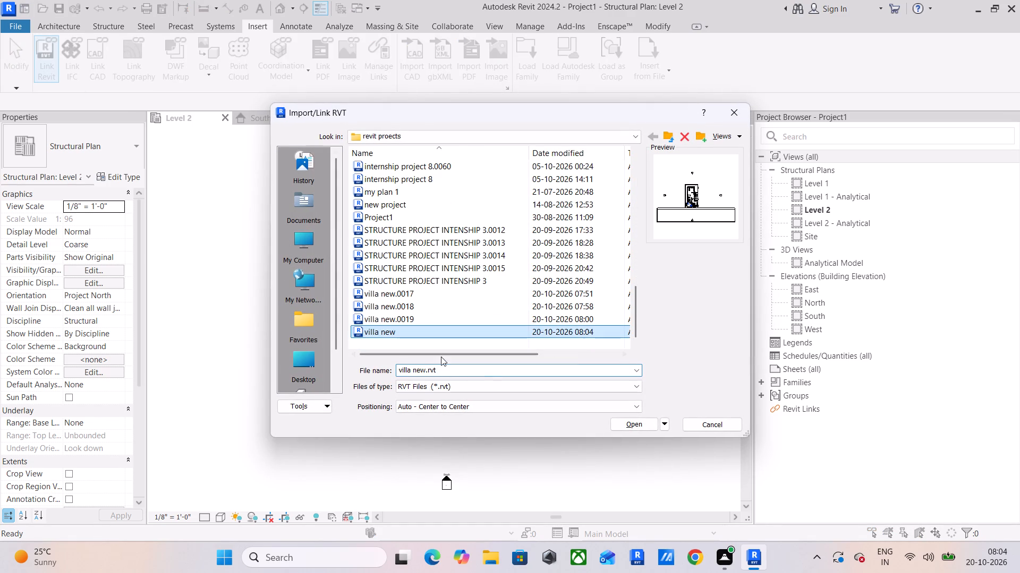
click(629, 422)
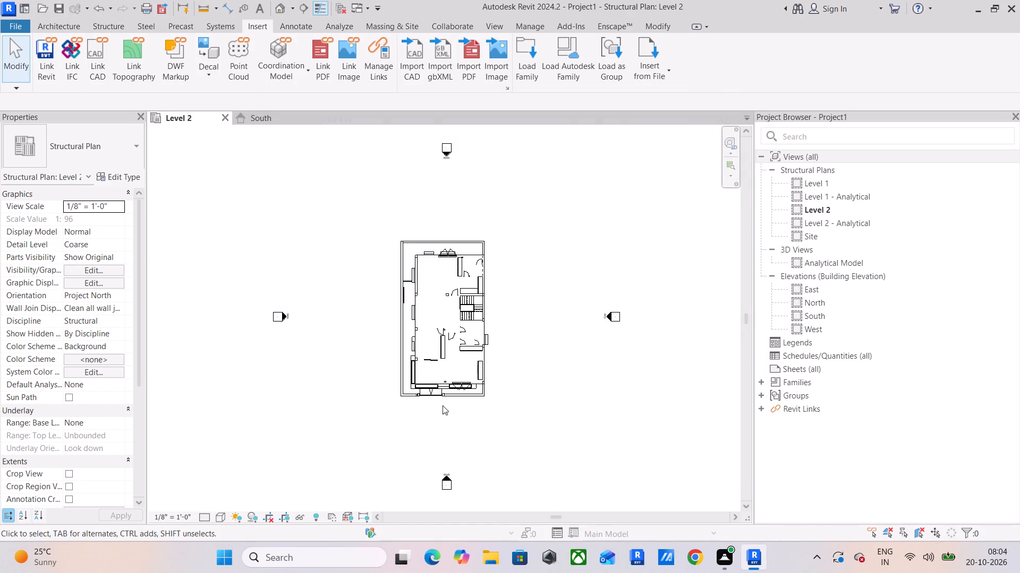
Examine the linked villa in the Level 2 structural plan to check its columns and front walls.
scroll(408, 389, up, 7)
scroll(446, 243, up, 5)
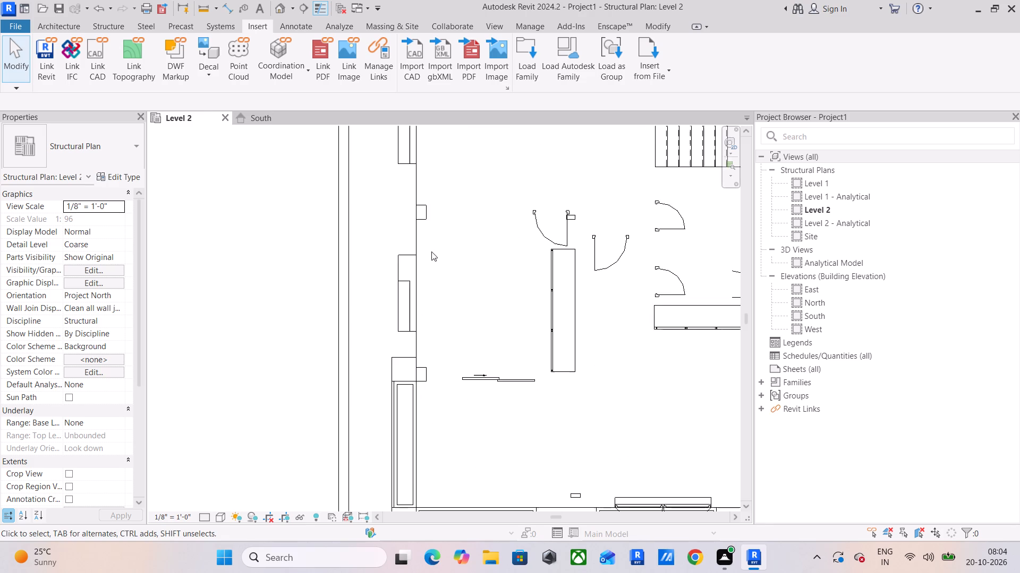
middle_drag(412, 319, 356, 127)
scroll(351, 265, up, 1)
middle_drag(351, 265, 291, 306)
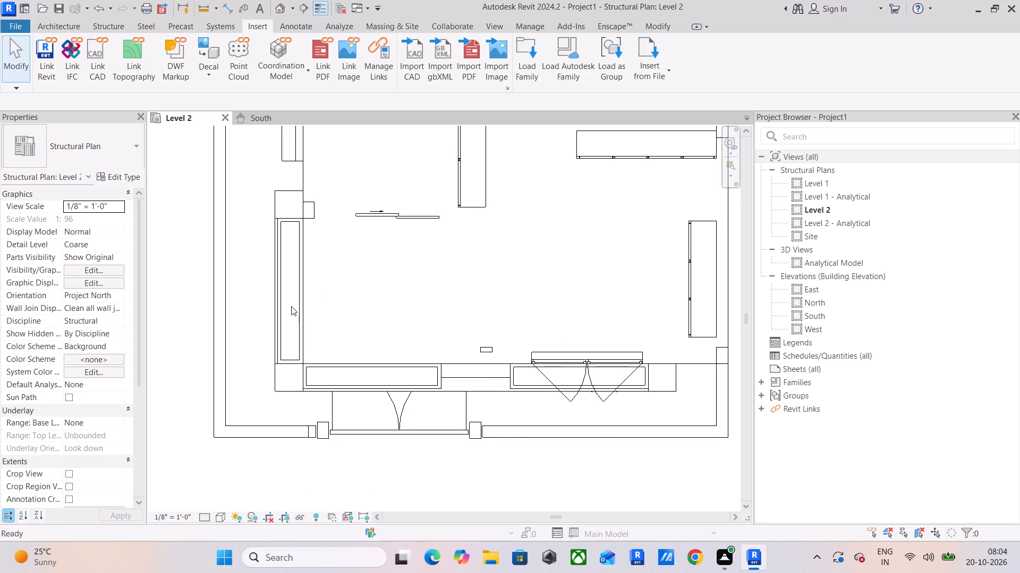
scroll(328, 201, down, 1)
middle_drag(326, 207, 284, 321)
scroll(284, 322, down, 3)
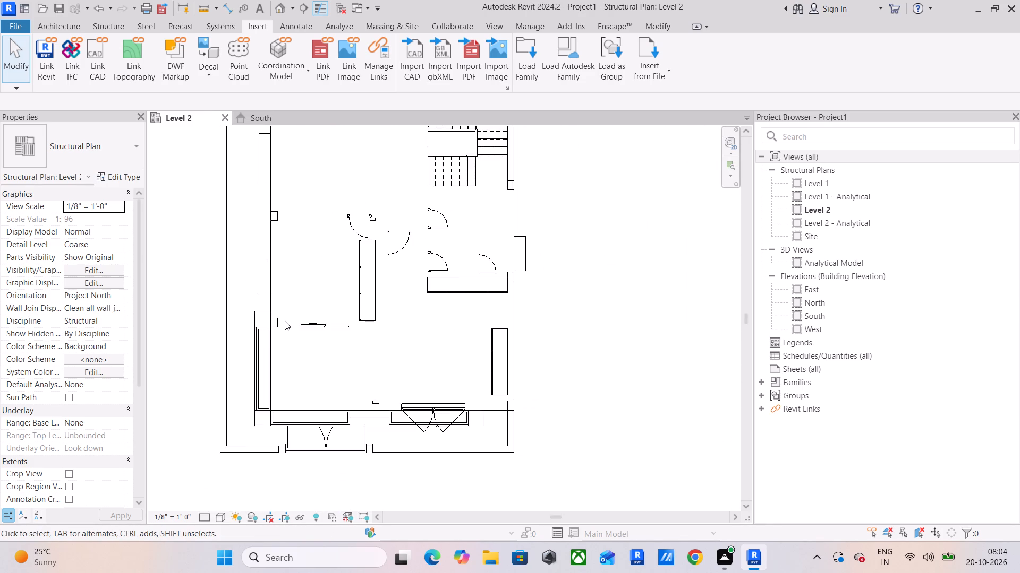
scroll(290, 323, up, 5)
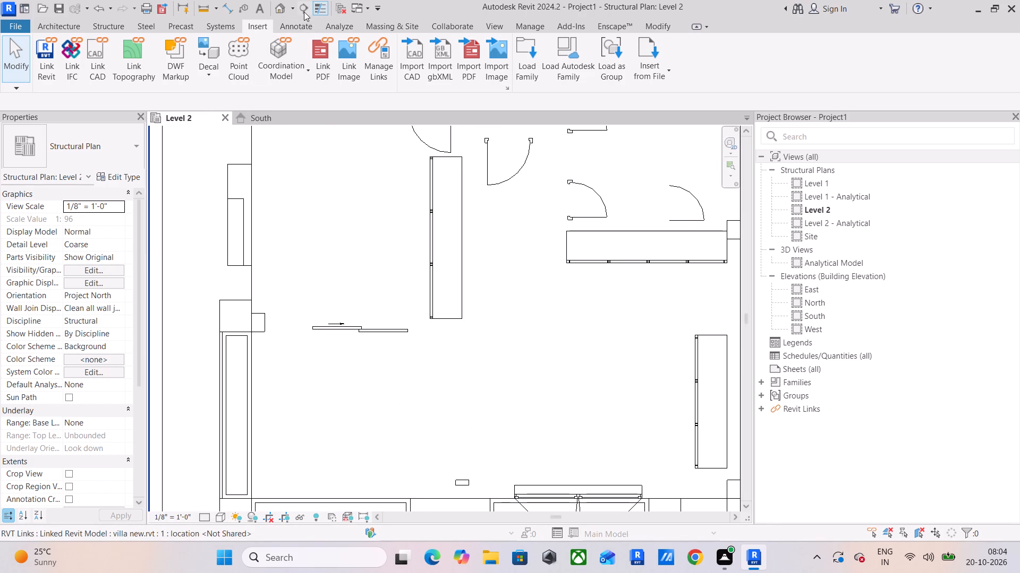
Open the default 3D view and change its visual style from wireframe to a shaded display of the linked villa.
click(278, 8)
scroll(328, 277, down, 2)
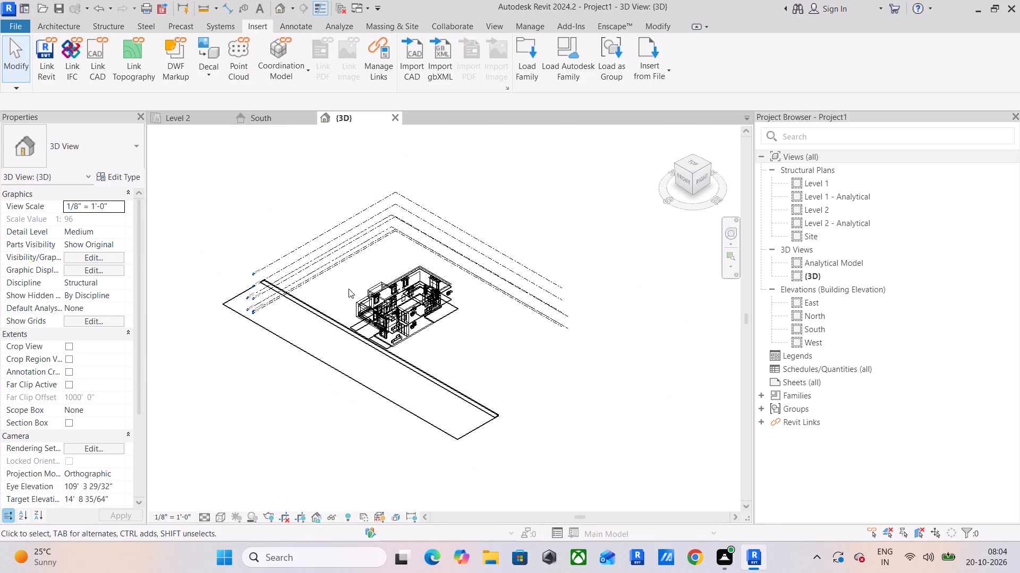
scroll(432, 340, up, 5)
scroll(313, 286, up, 6)
scroll(506, 400, up, 6)
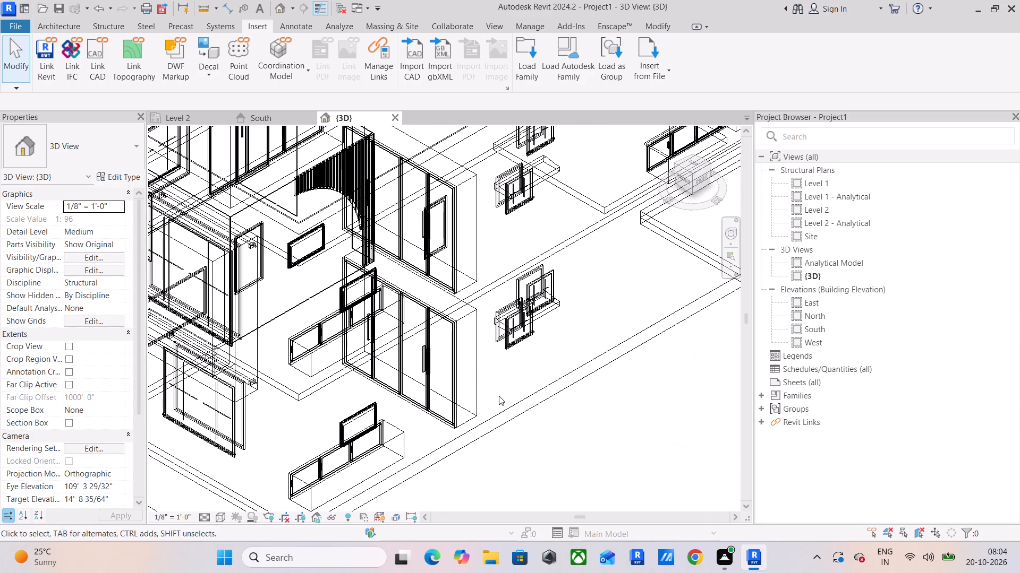
scroll(299, 311, down, 6)
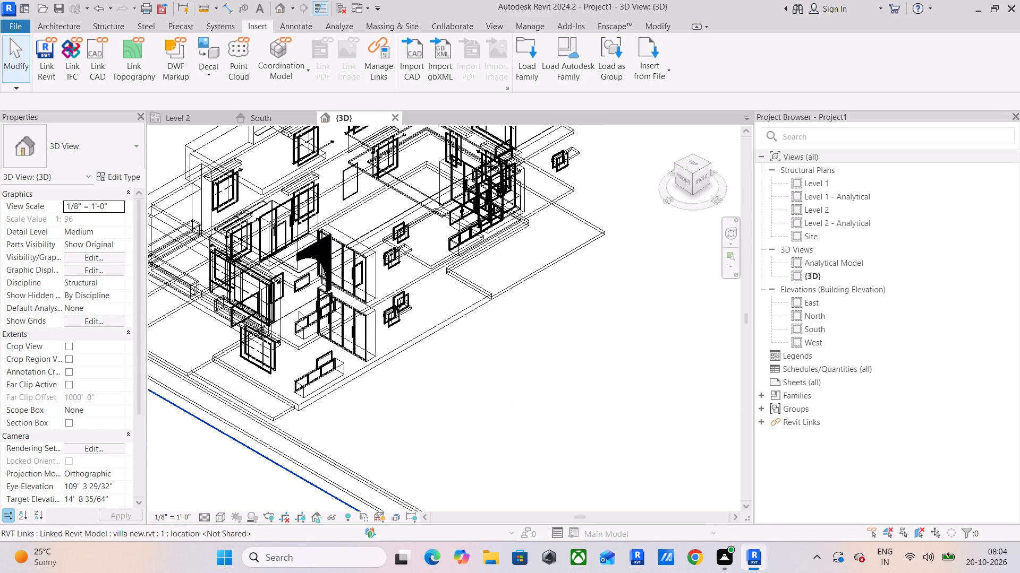
scroll(299, 311, down, 2)
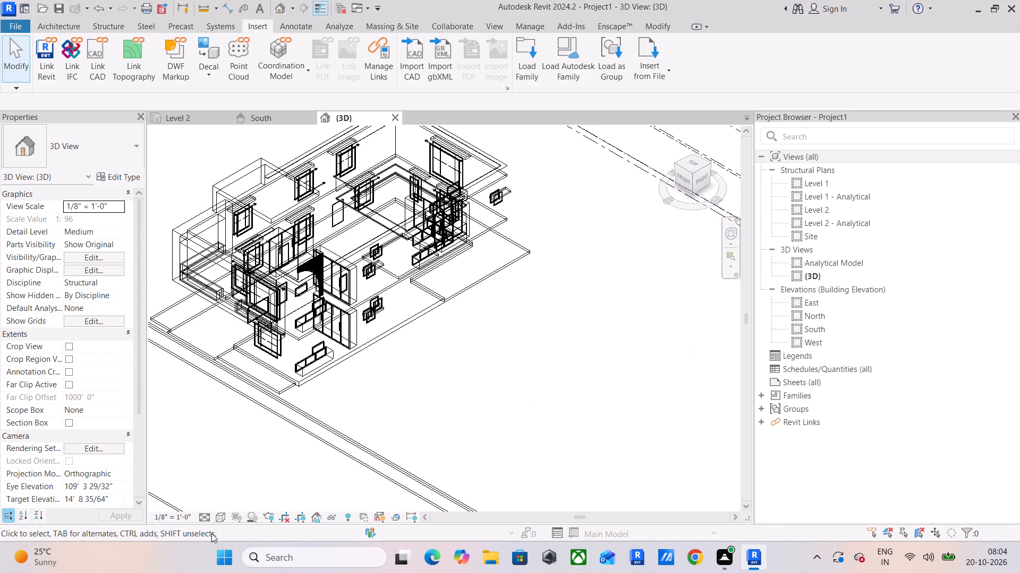
click(220, 515)
click(236, 462)
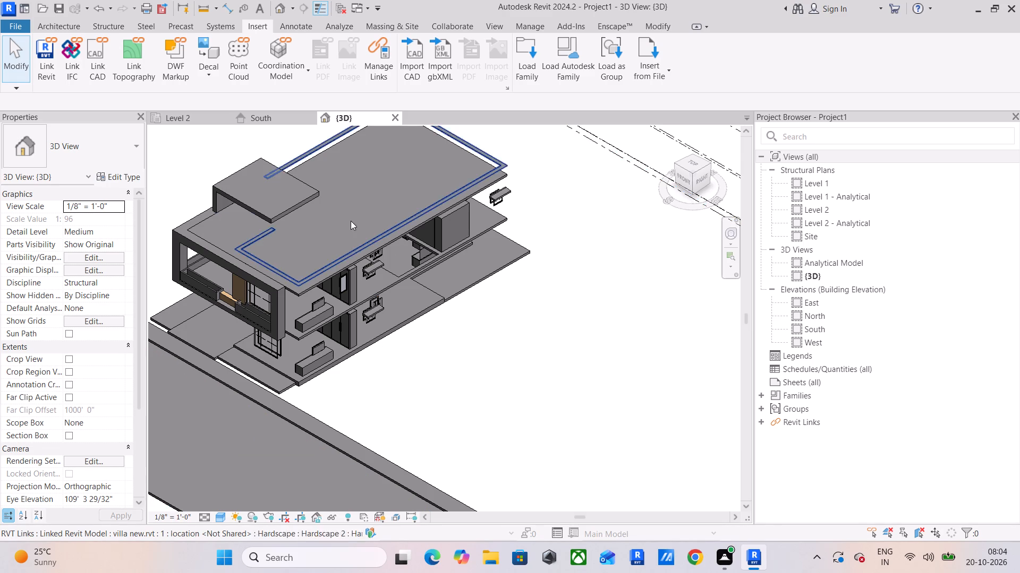
scroll(276, 216, down, 5)
scroll(280, 258, up, 4)
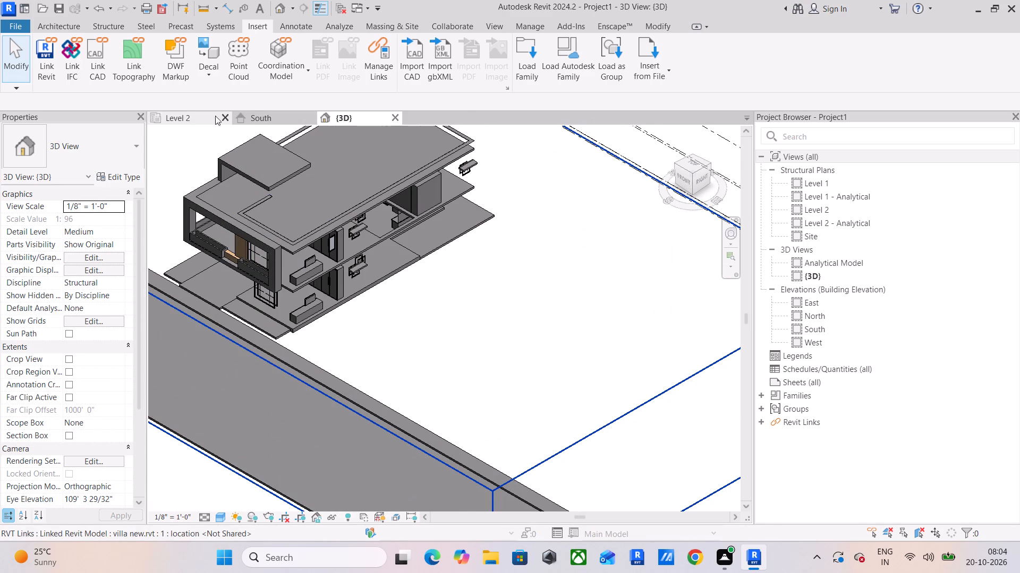
Return to the Level 2 structural plan.
click(200, 116)
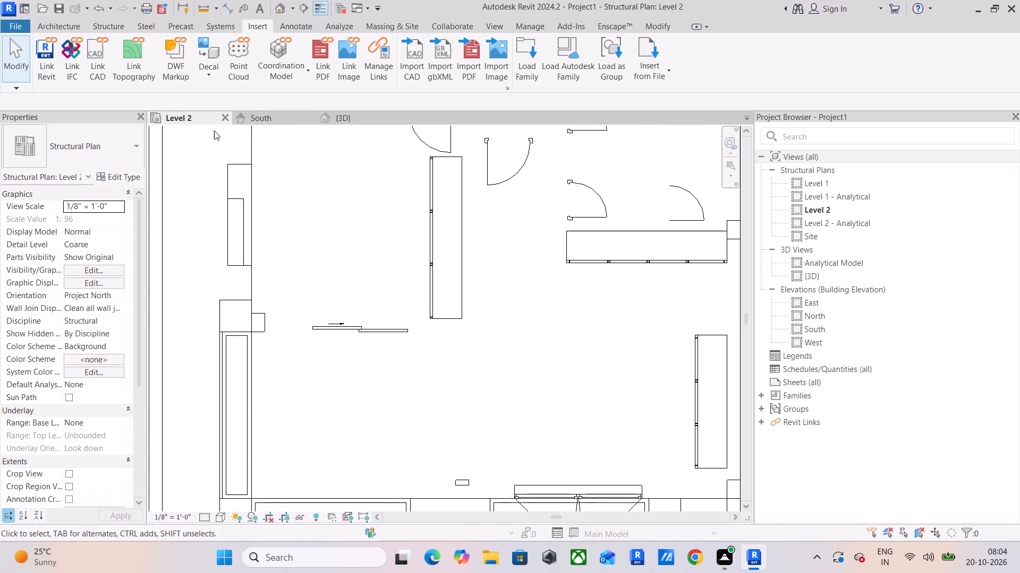
In the South elevation, delete the host project's own Level 1 and Level 2, accepting the removal of their dependent structural plans.
click(283, 122)
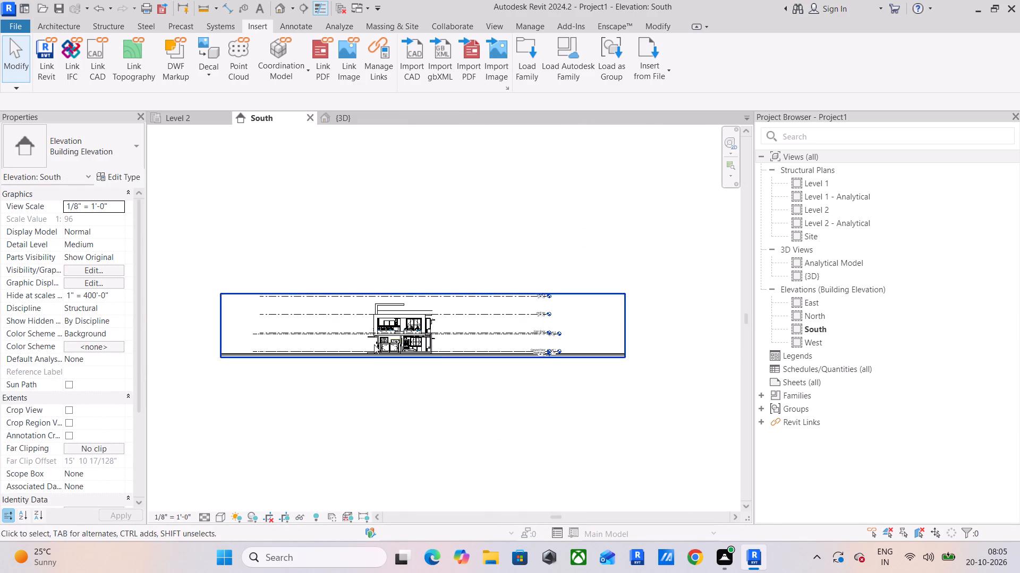
scroll(440, 373, up, 6)
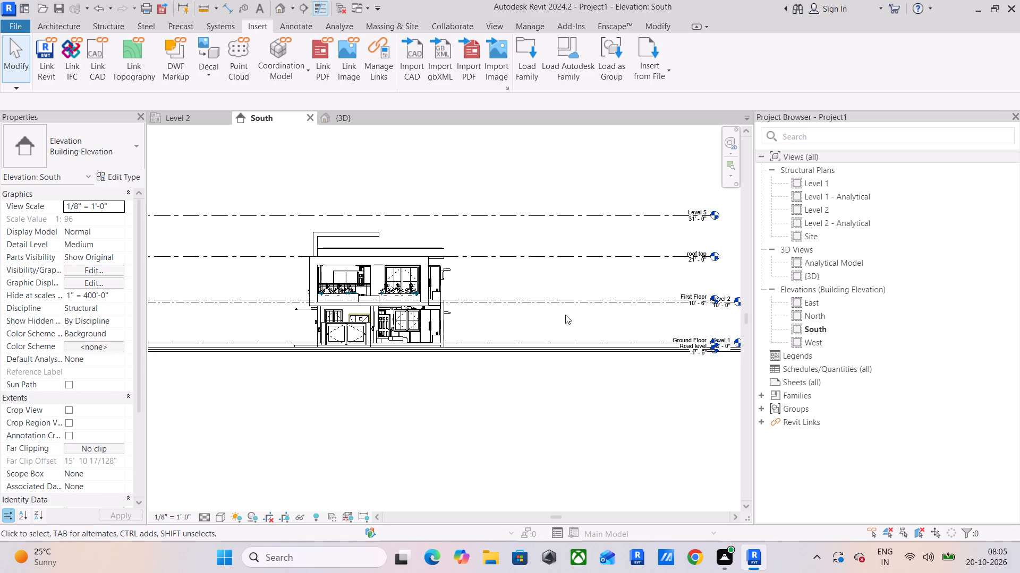
middle_drag(510, 325, 265, 363)
scroll(473, 345, up, 5)
scroll(358, 335, up, 5)
click(376, 337)
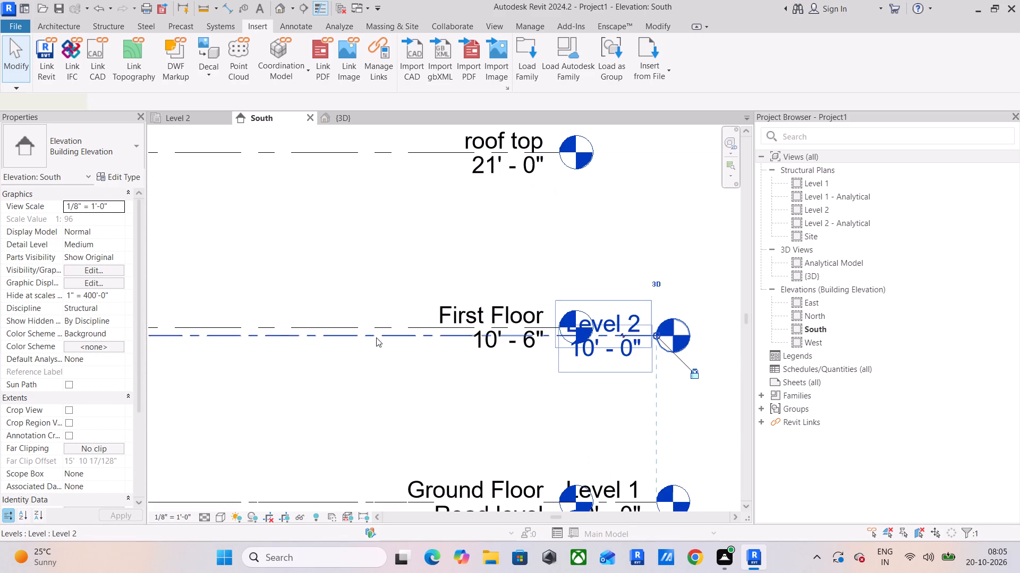
scroll(263, 333, down, 5)
middle_drag(277, 357, 307, 307)
scroll(311, 354, up, 5)
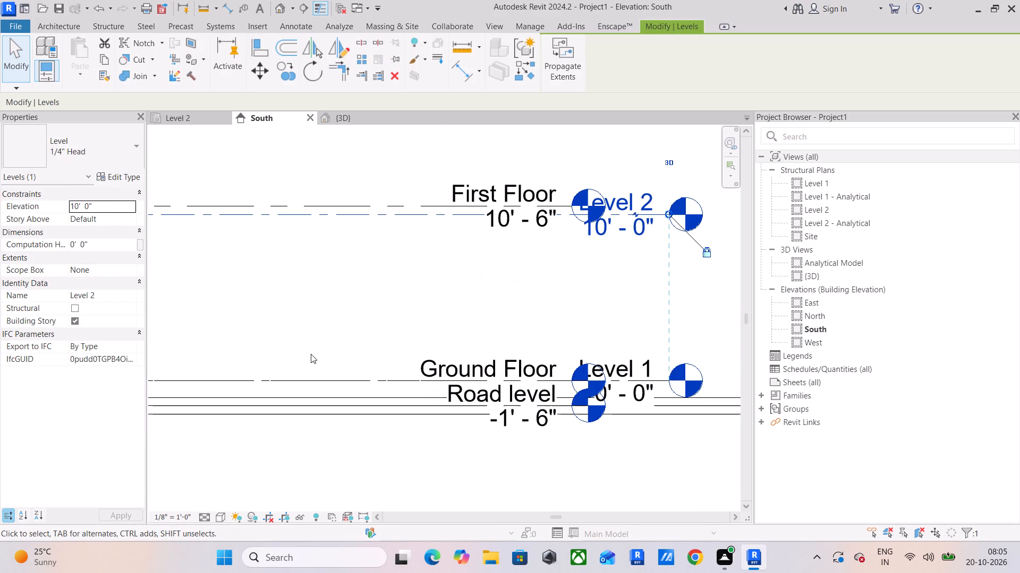
ctrl+click(329, 378)
key(Delete)
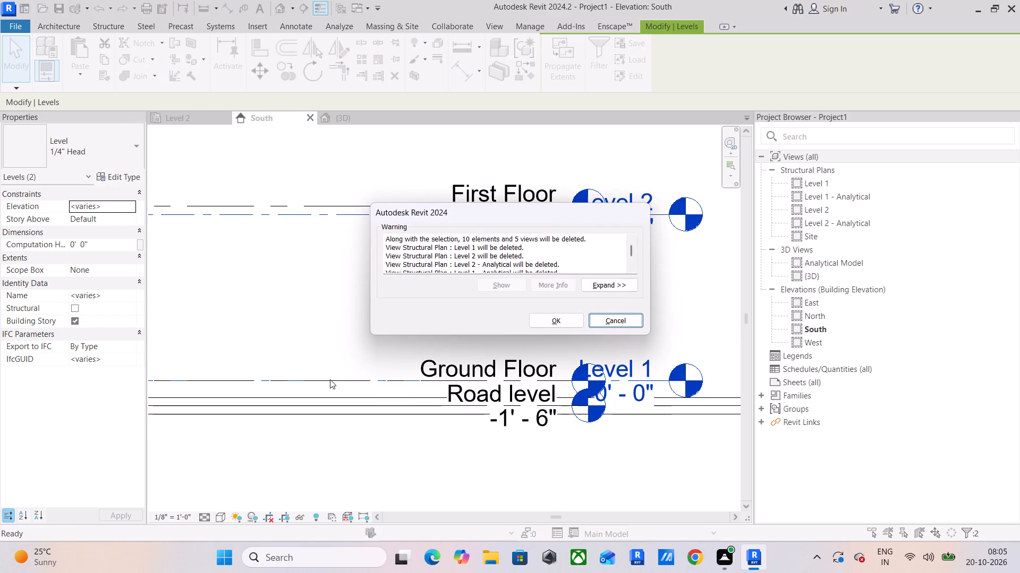
click(563, 318)
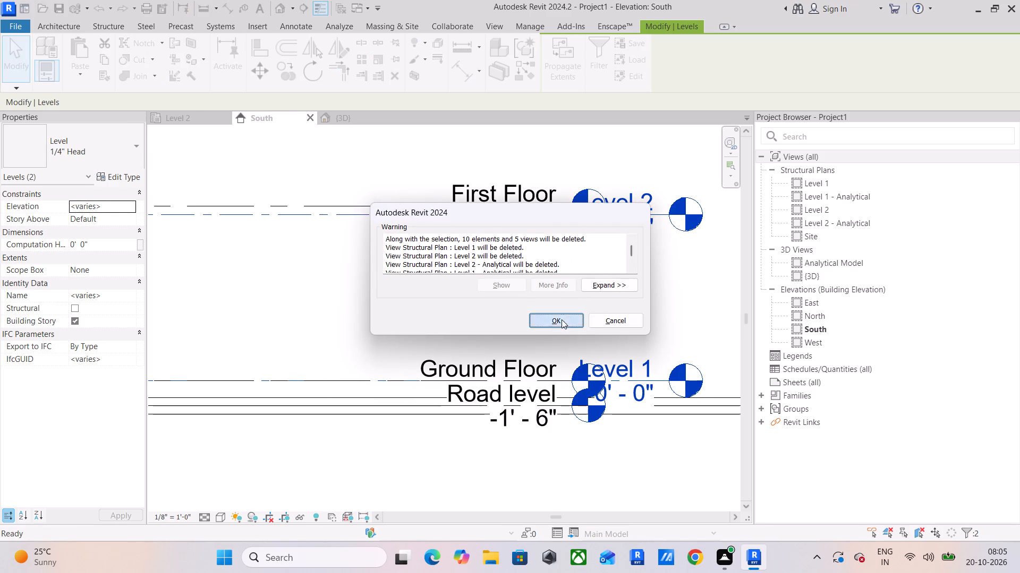
Start a Copy/Monitor session on the linked villa new.rvt model.
scroll(445, 342, down, 8)
middle_drag(433, 353, 511, 412)
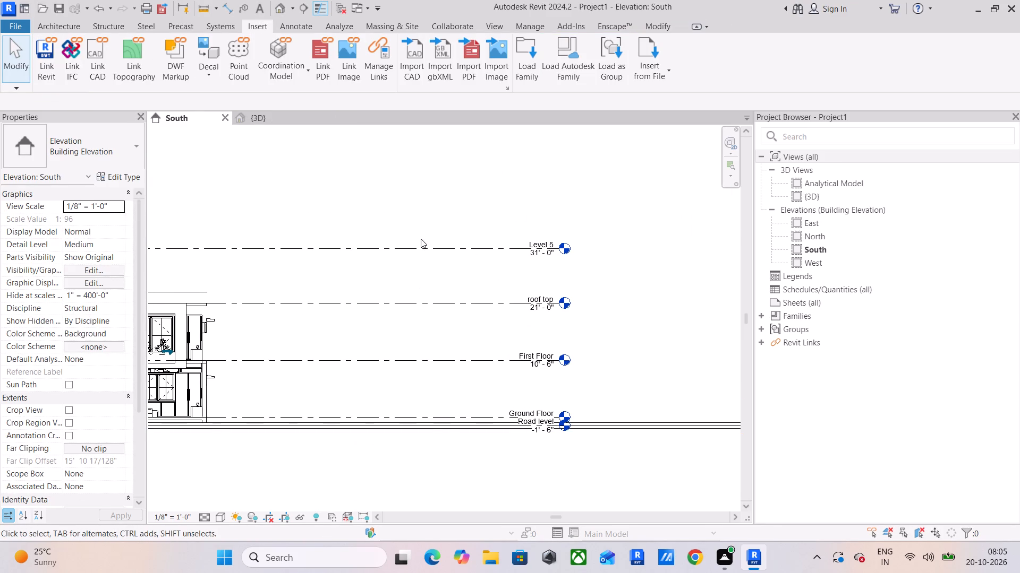
click(538, 30)
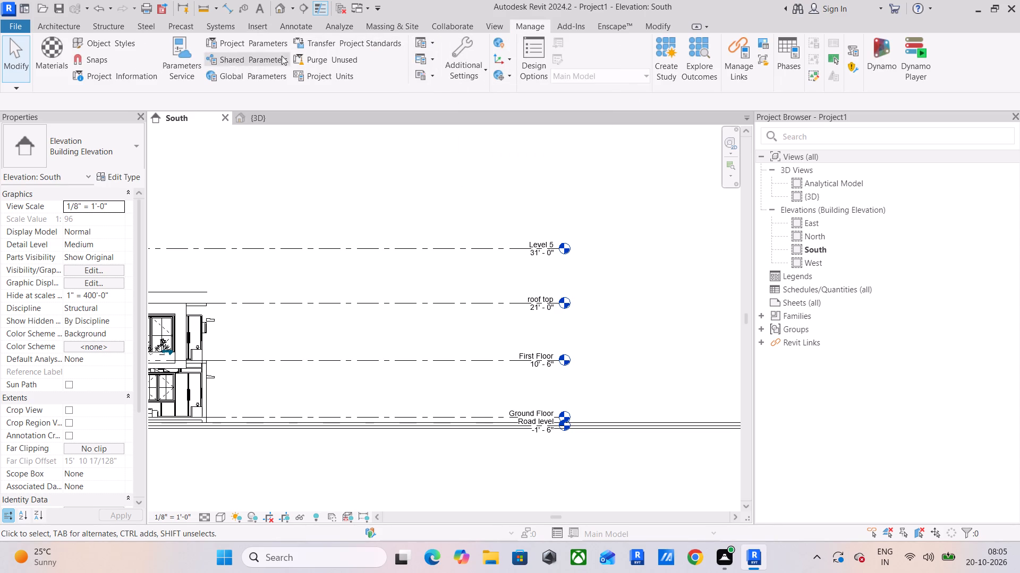
click(456, 25)
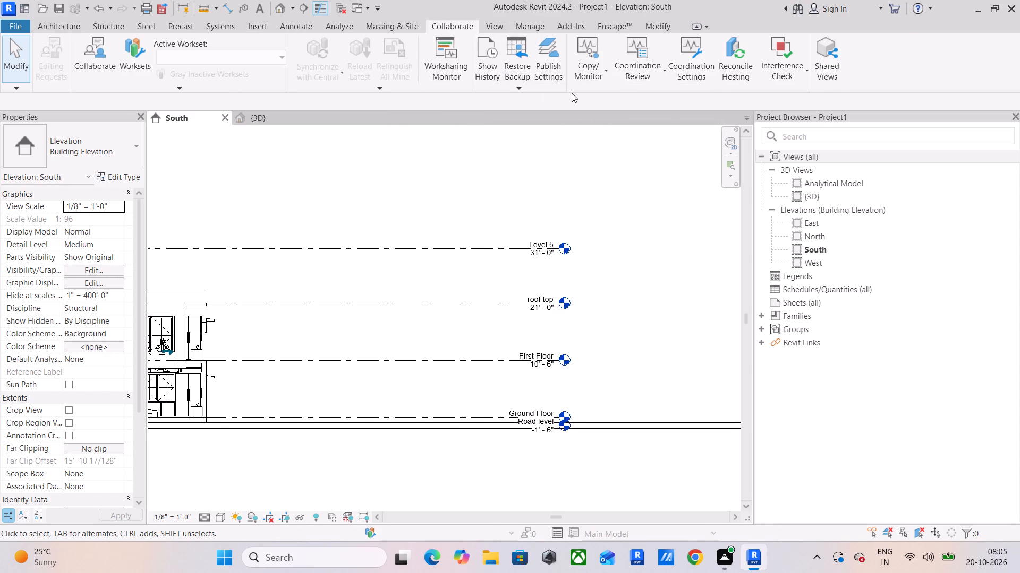
click(583, 70)
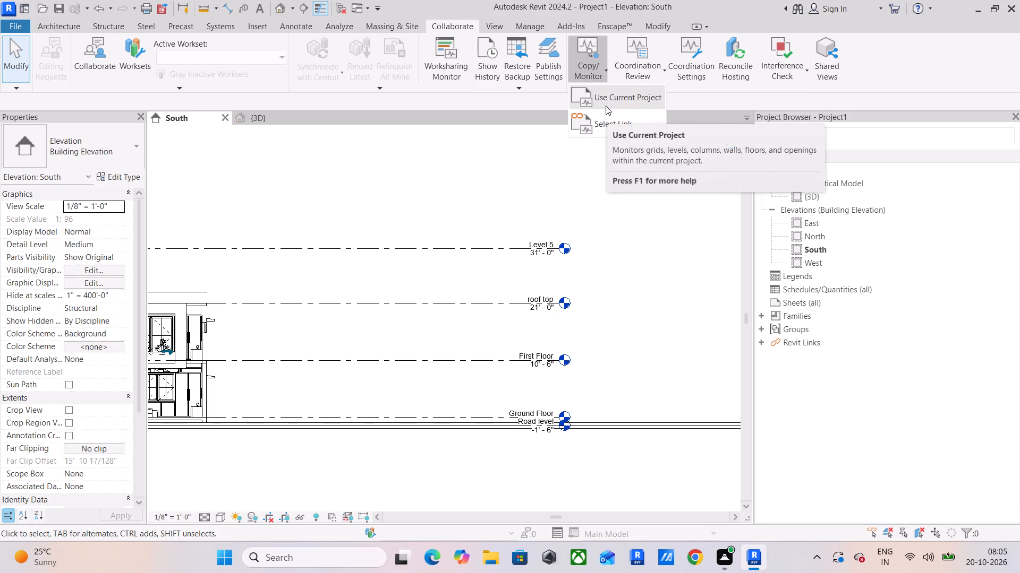
click(608, 116)
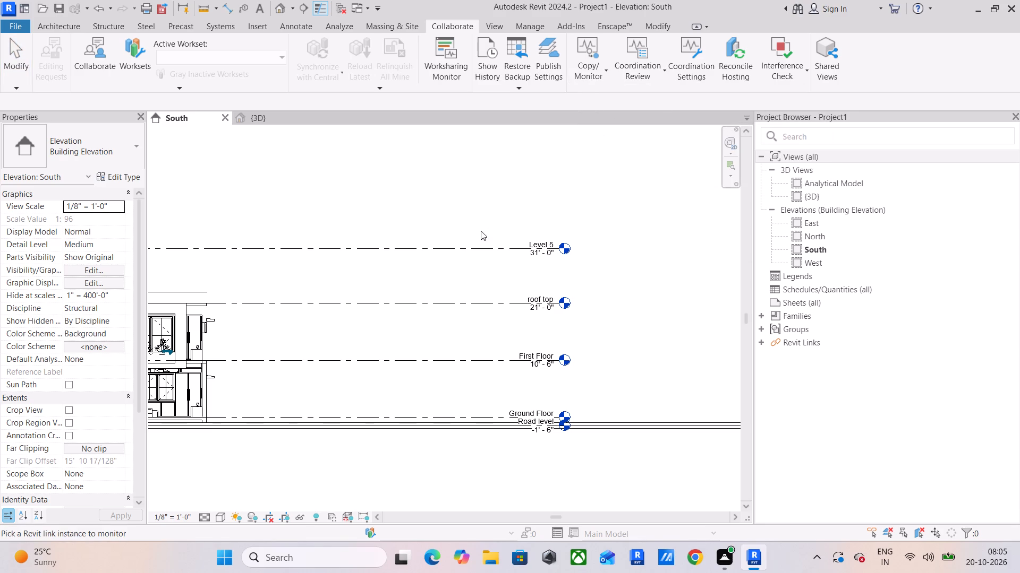
click(456, 253)
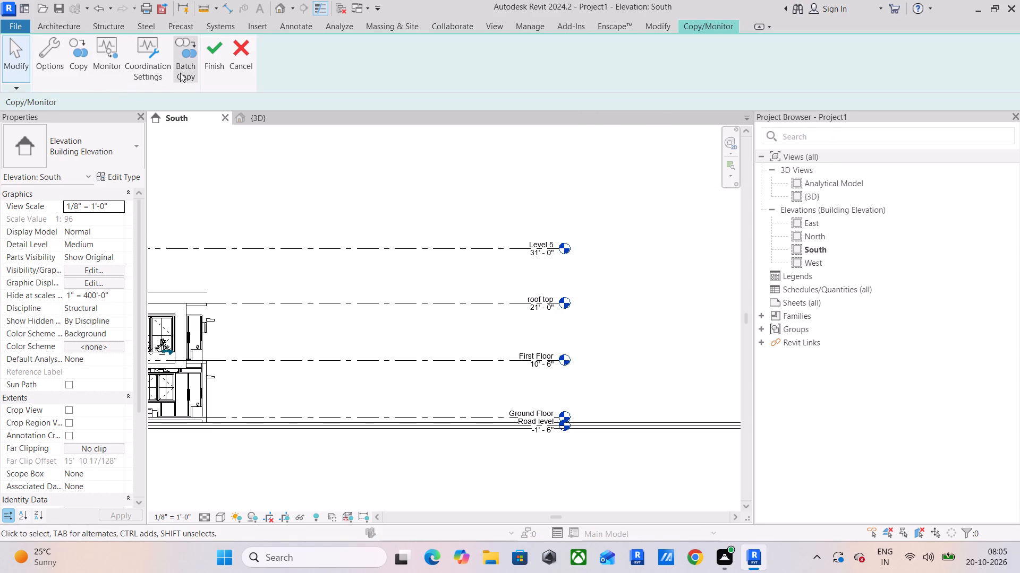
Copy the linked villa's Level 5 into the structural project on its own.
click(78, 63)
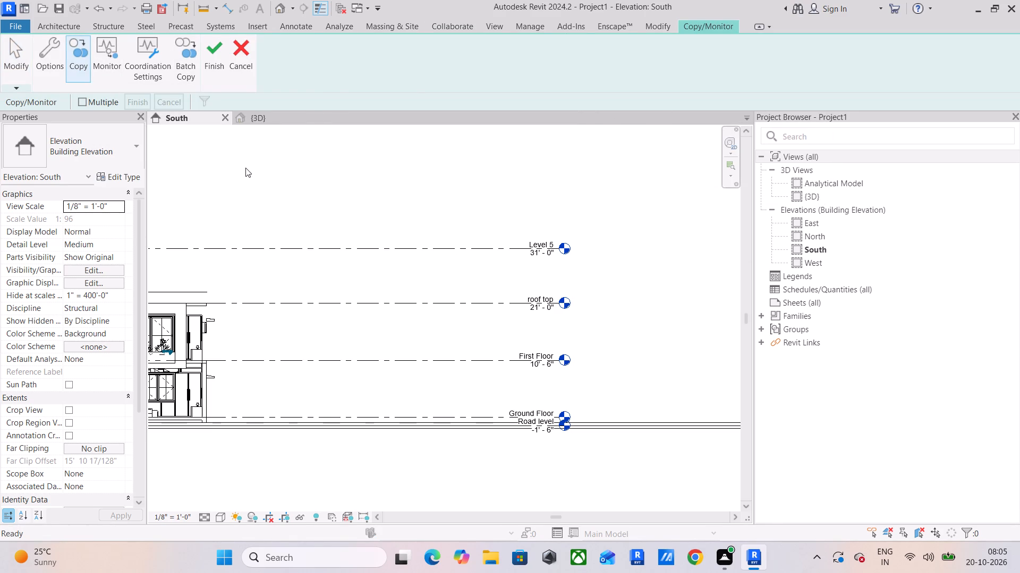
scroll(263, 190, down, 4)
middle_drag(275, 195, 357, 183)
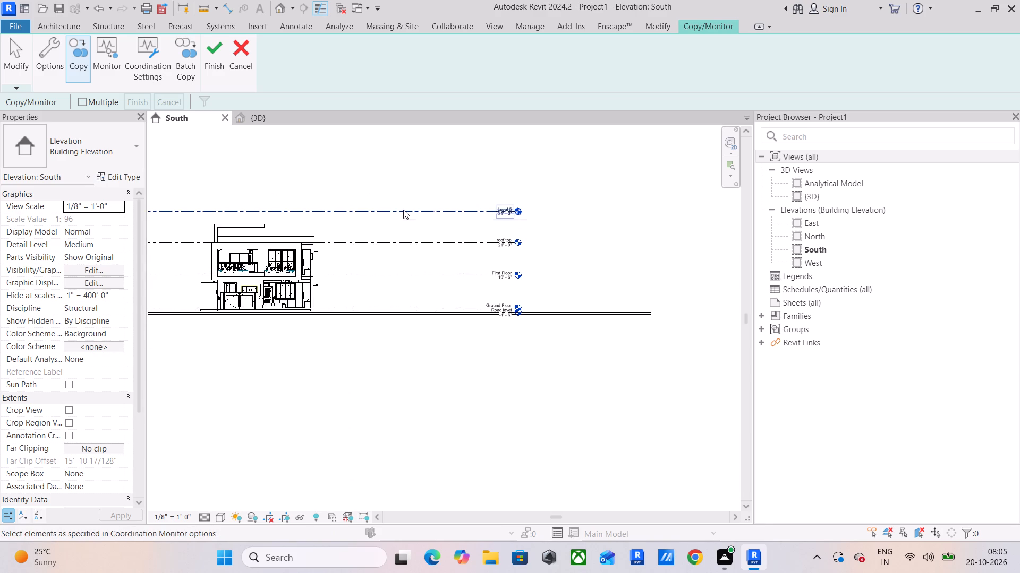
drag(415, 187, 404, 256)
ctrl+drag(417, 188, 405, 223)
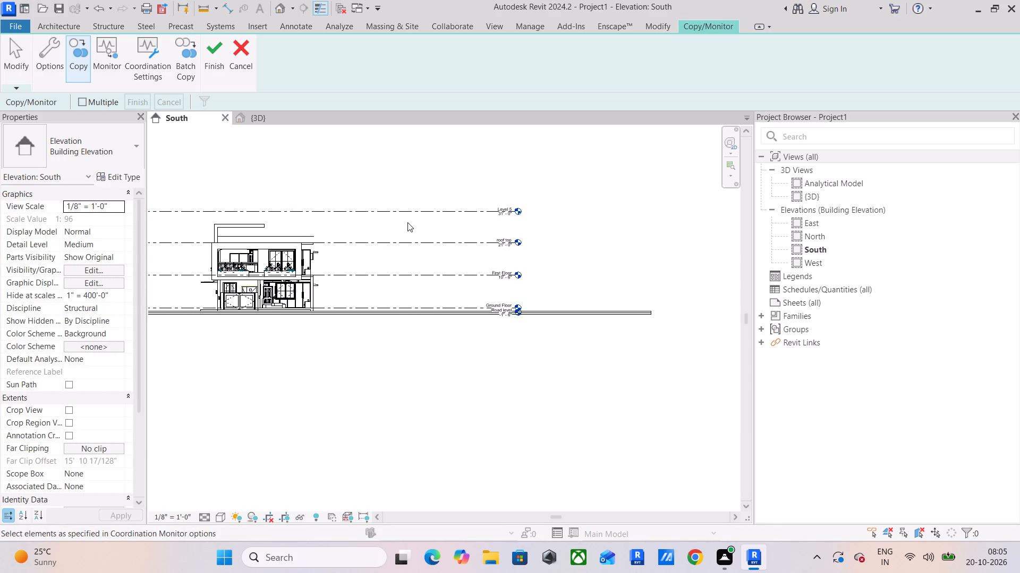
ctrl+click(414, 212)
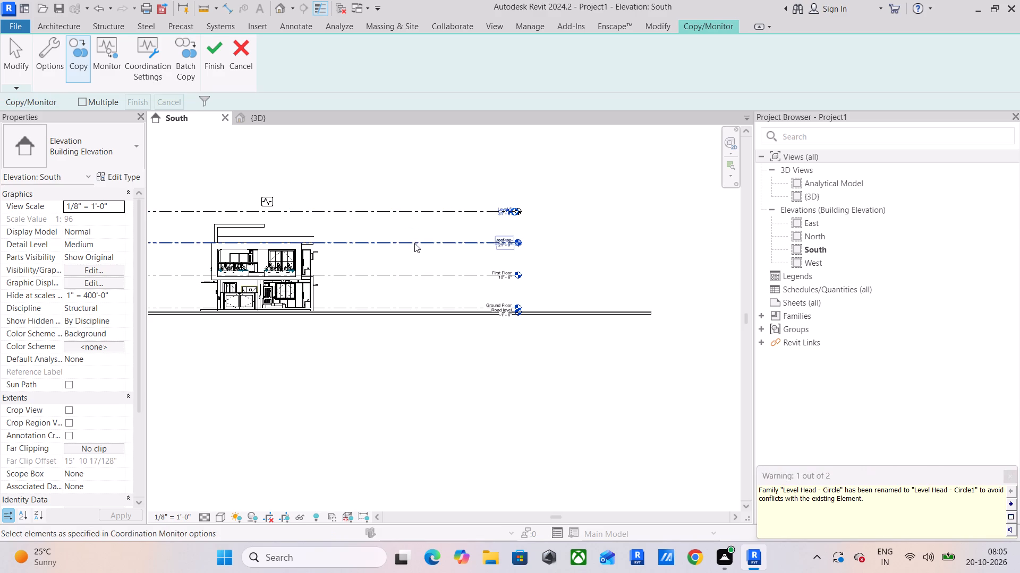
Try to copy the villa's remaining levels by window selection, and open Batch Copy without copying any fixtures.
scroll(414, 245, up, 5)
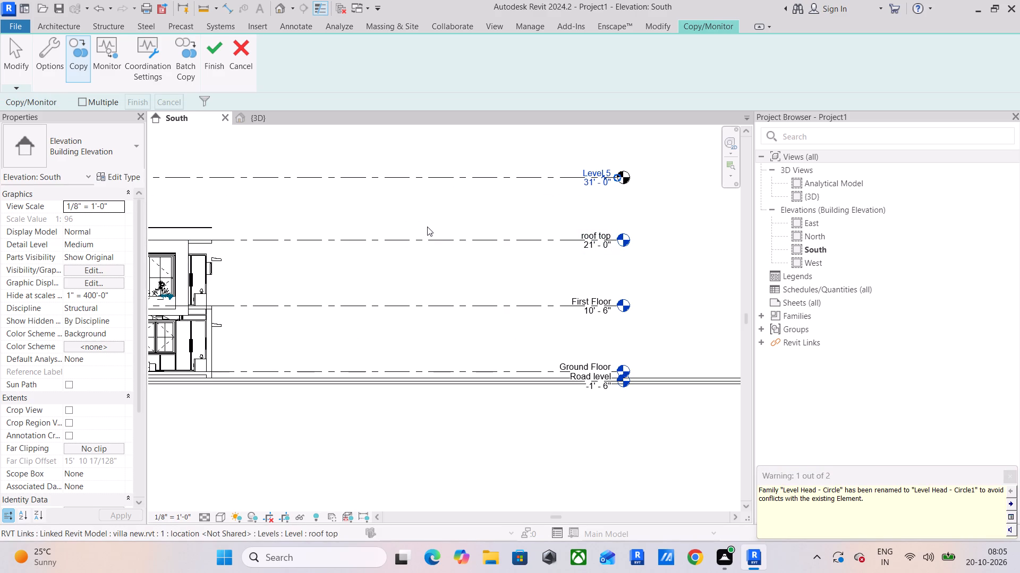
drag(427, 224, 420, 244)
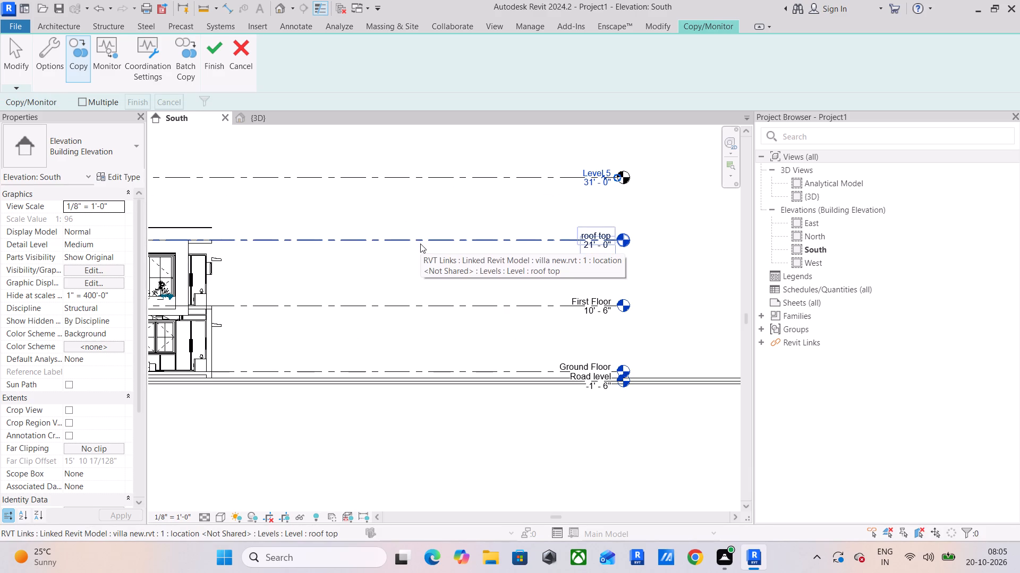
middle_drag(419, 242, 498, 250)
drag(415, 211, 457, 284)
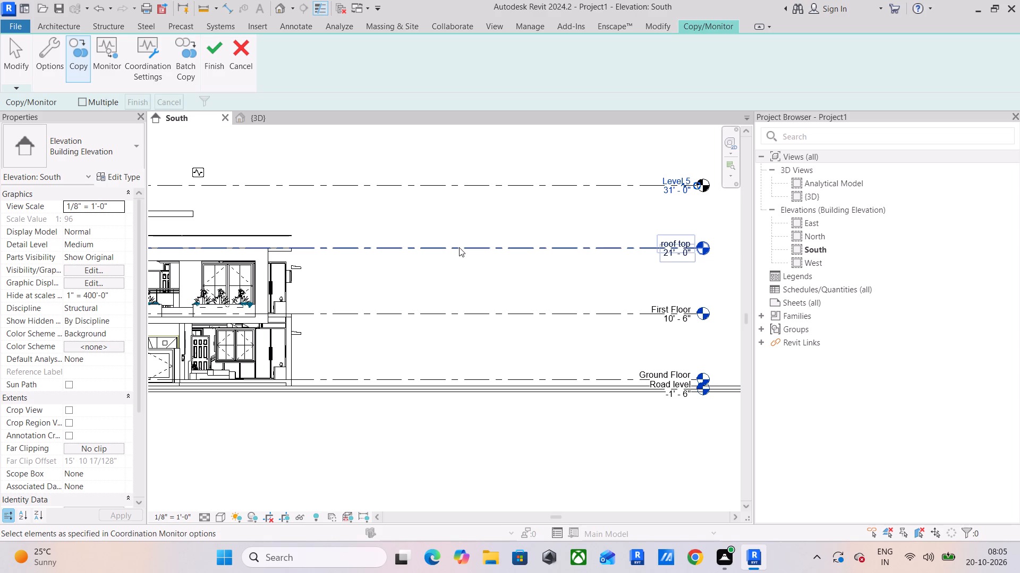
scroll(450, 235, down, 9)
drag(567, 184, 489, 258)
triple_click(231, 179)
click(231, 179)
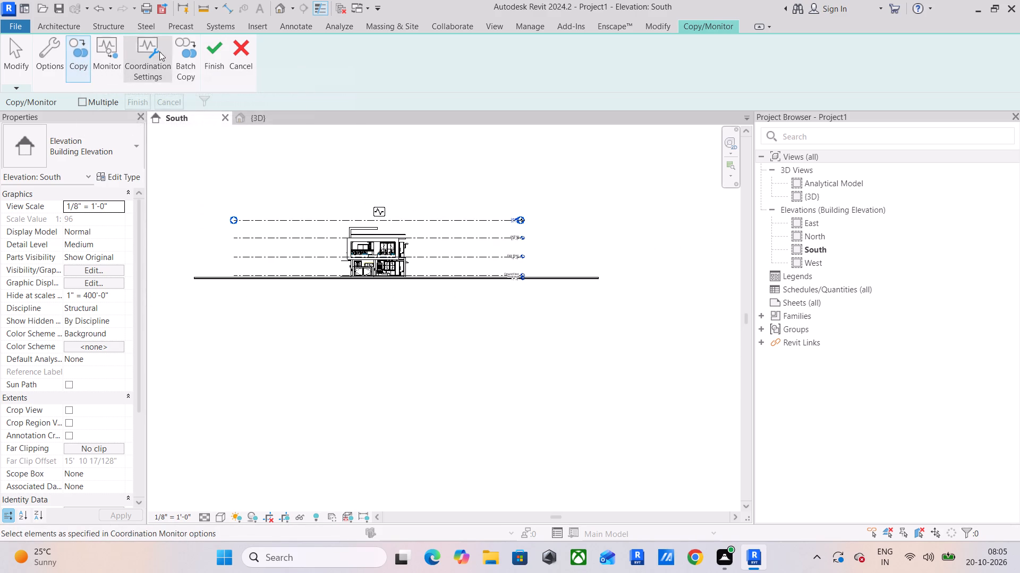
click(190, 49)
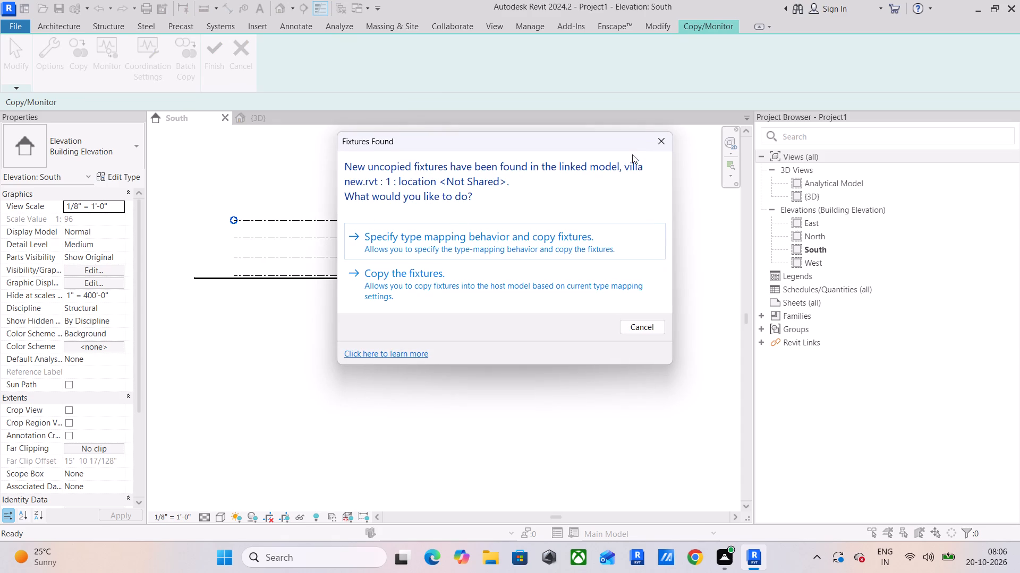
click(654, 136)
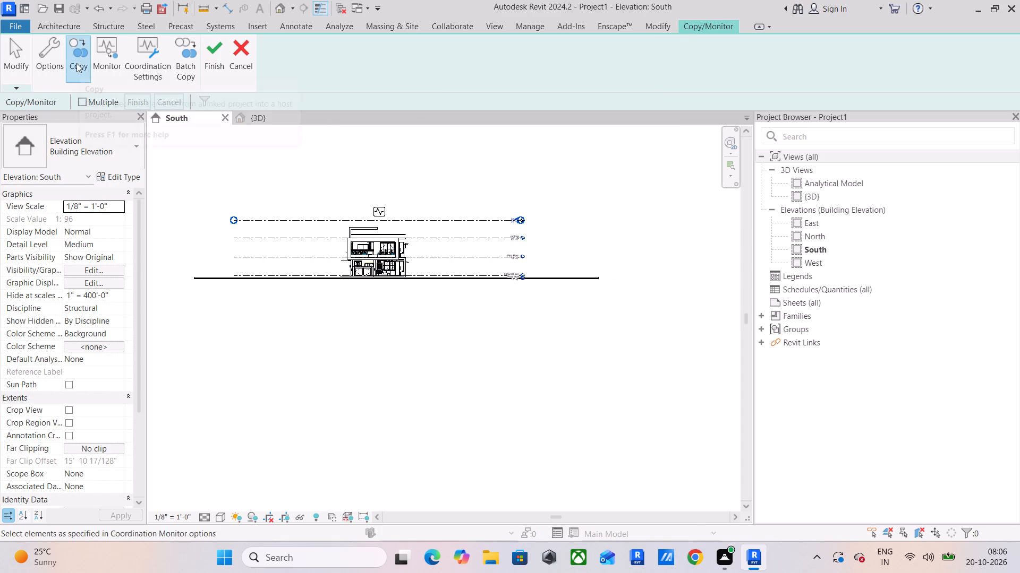
Copy the linked roof top, First Floor and Ground Floor levels together with the Multiple option, window-selecting them along with Level 5.
click(84, 101)
drag(229, 187, 260, 277)
scroll(252, 223, up, 5)
drag(278, 185, 252, 319)
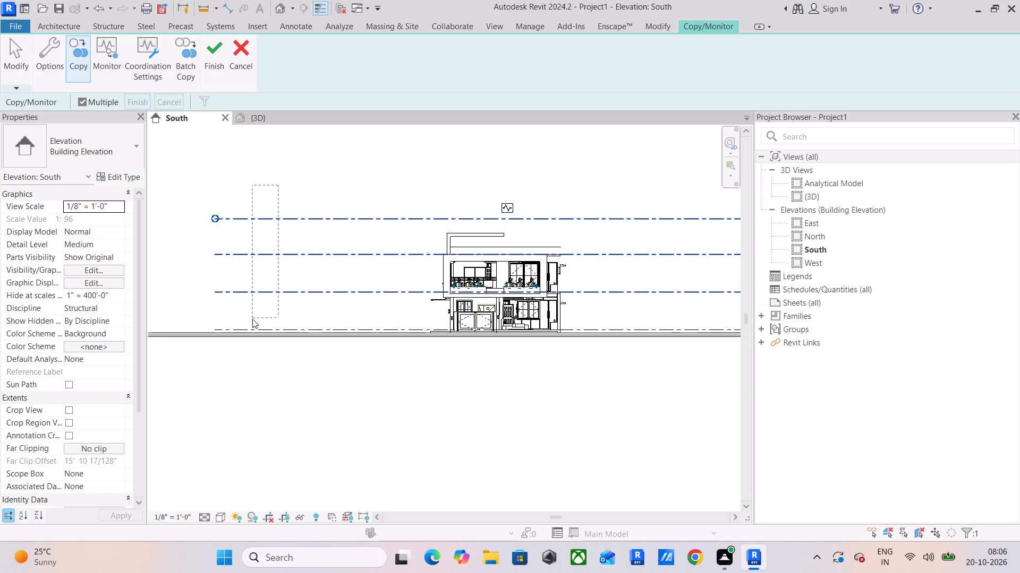
drag(252, 319, 255, 332)
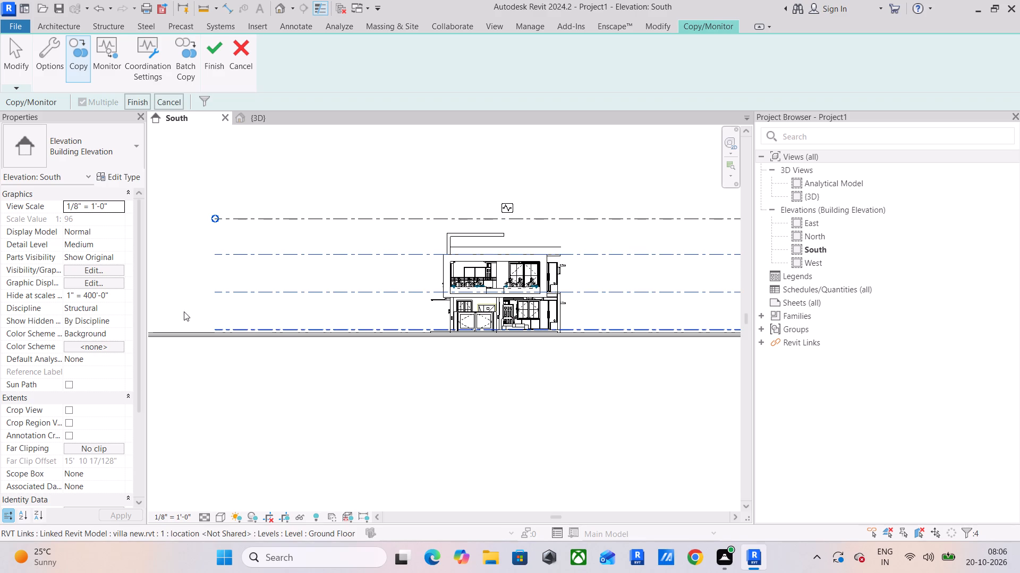
scroll(171, 306, up, 6)
middle_drag(414, 336, 223, 287)
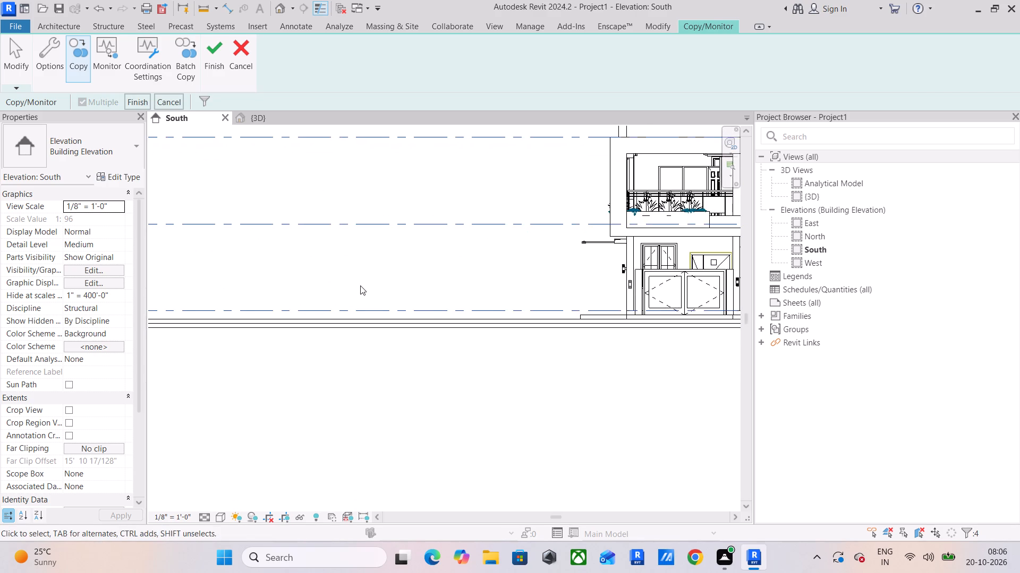
scroll(360, 285, down, 1)
middle_drag(585, 312, 324, 317)
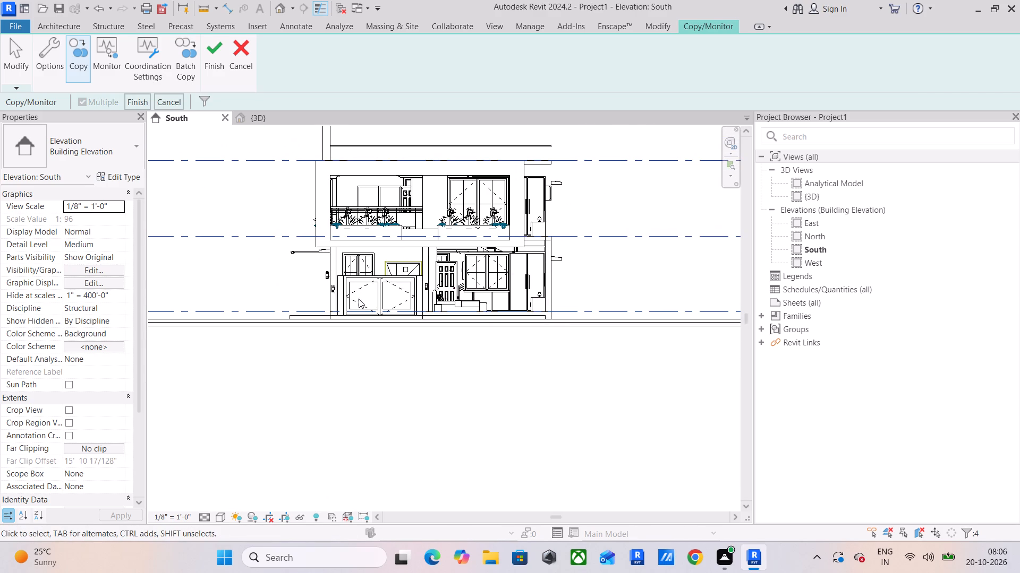
scroll(359, 299, down, 4)
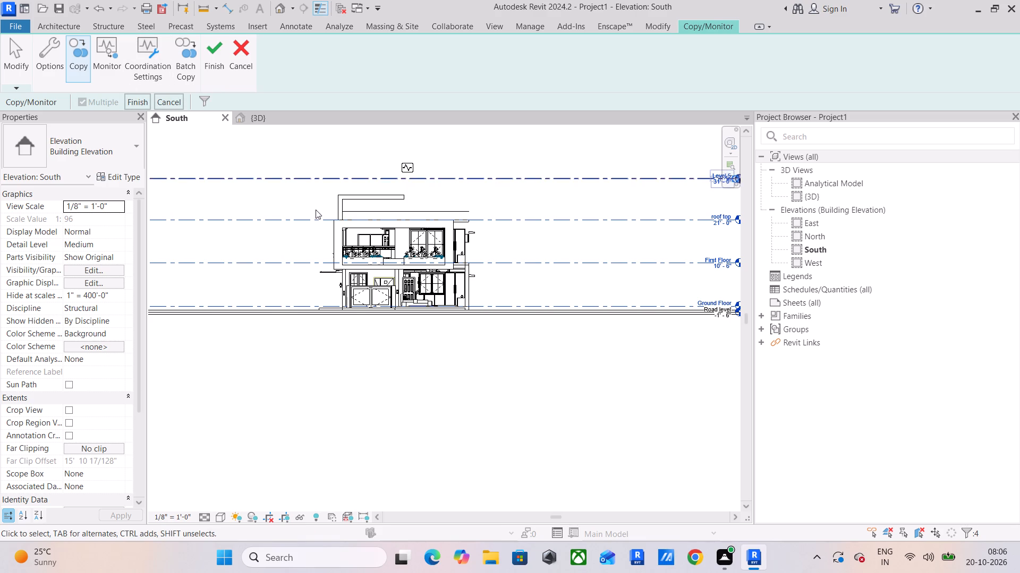
scroll(316, 210, down, 3)
click(133, 101)
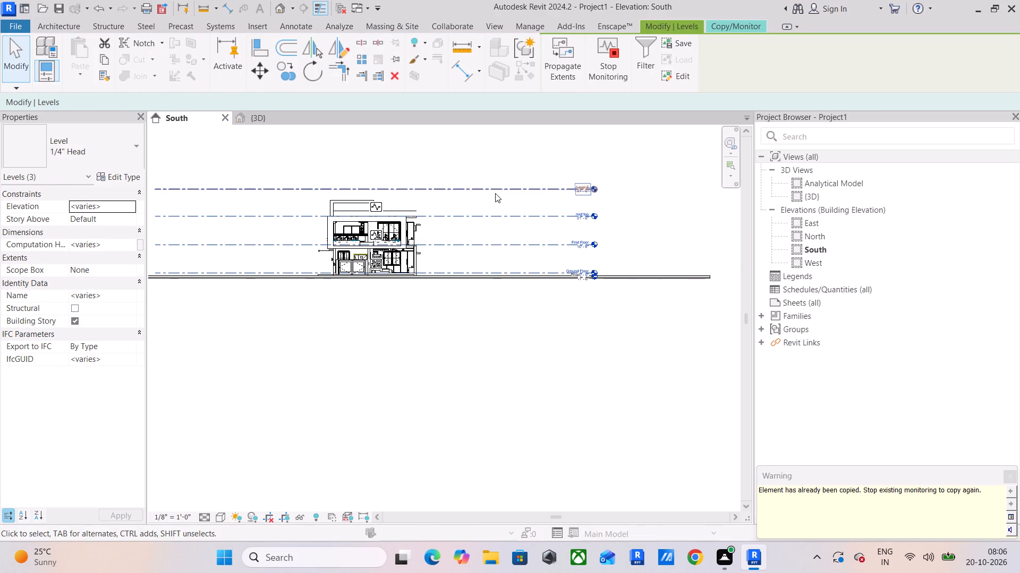
click(1009, 481)
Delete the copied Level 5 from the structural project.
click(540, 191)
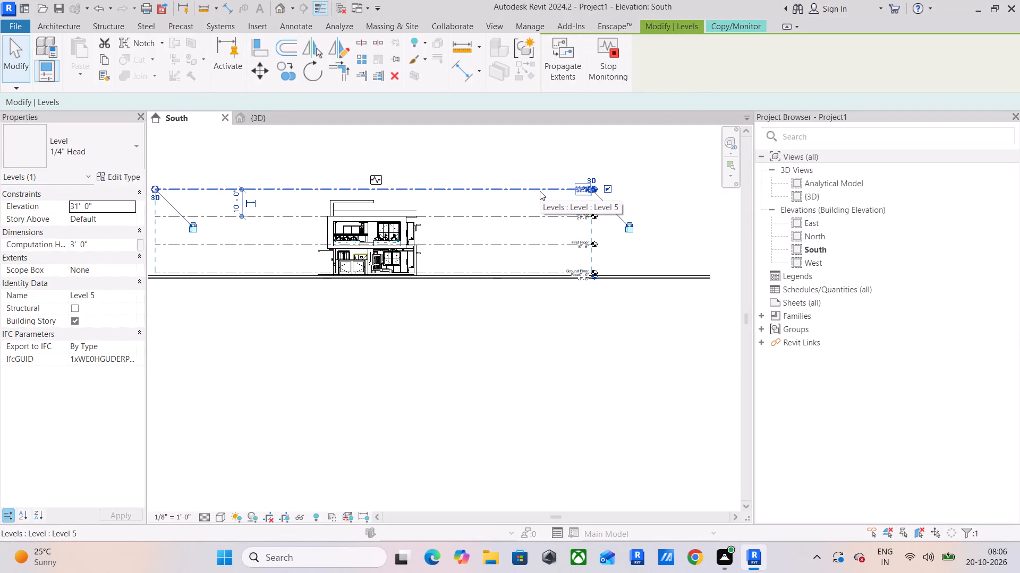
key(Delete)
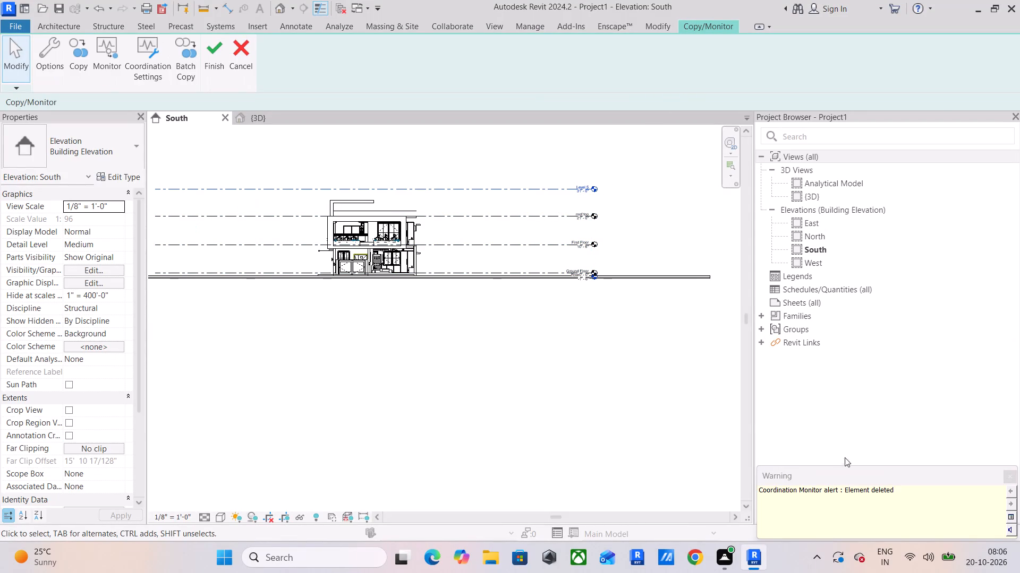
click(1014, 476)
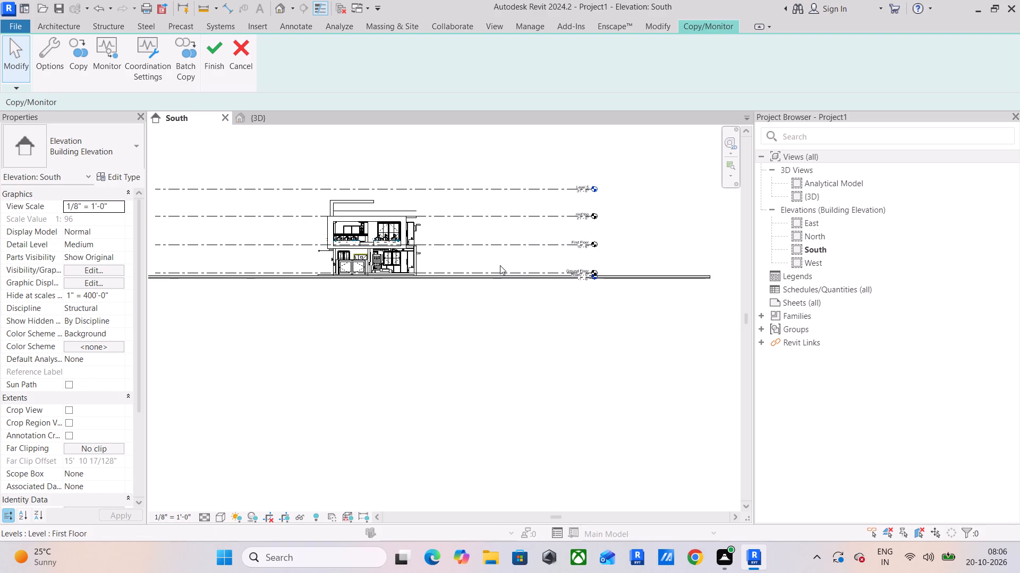
Copy Level 5 again from the linked villa and finish the Copy/Monitor session.
click(85, 51)
click(496, 187)
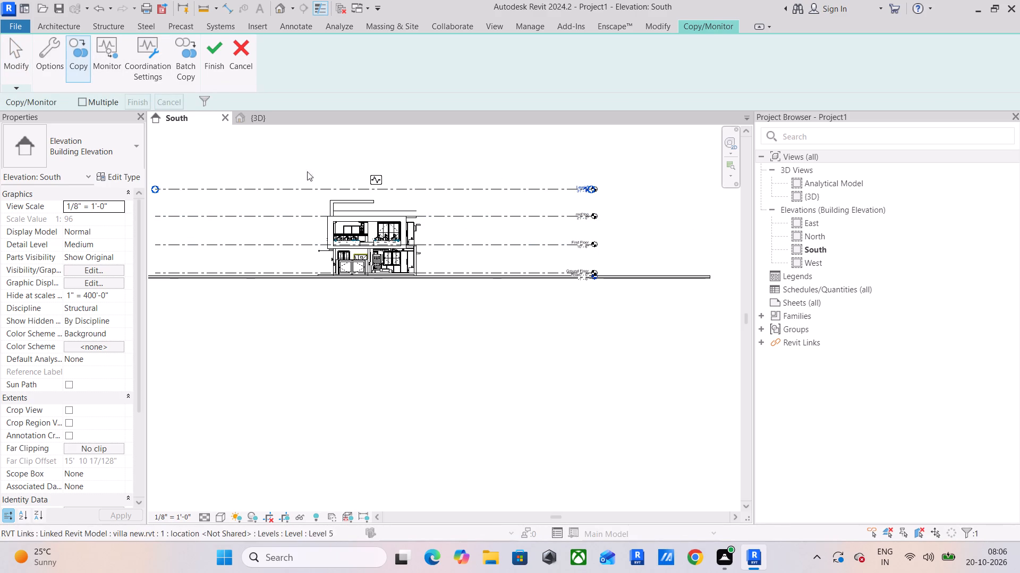
middle_drag(291, 196, 381, 196)
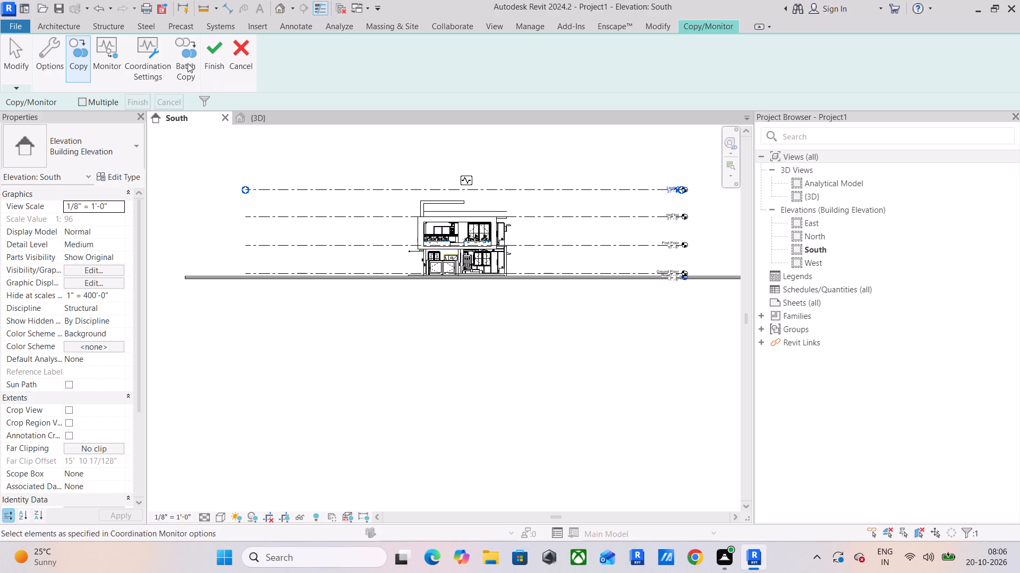
click(212, 62)
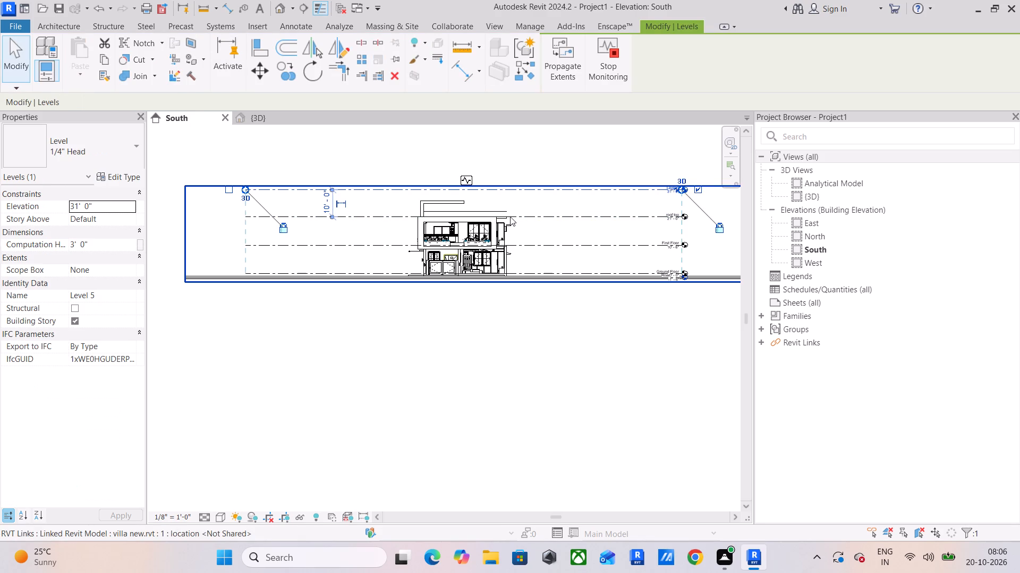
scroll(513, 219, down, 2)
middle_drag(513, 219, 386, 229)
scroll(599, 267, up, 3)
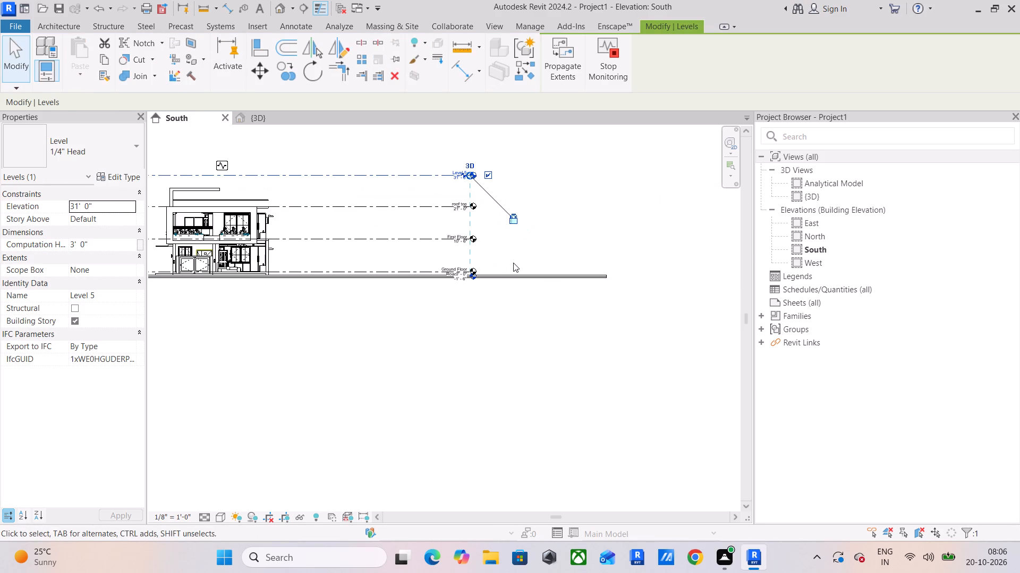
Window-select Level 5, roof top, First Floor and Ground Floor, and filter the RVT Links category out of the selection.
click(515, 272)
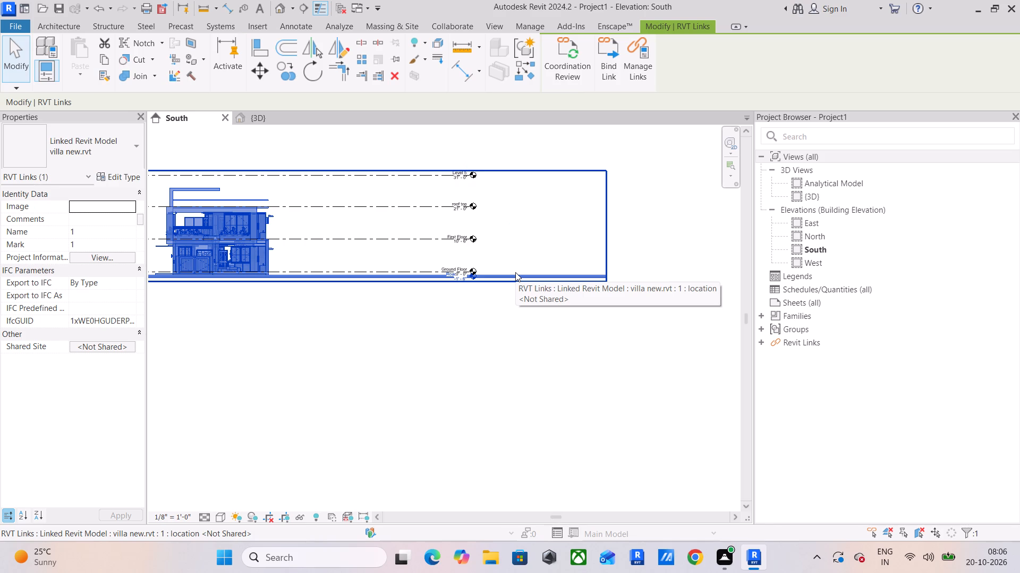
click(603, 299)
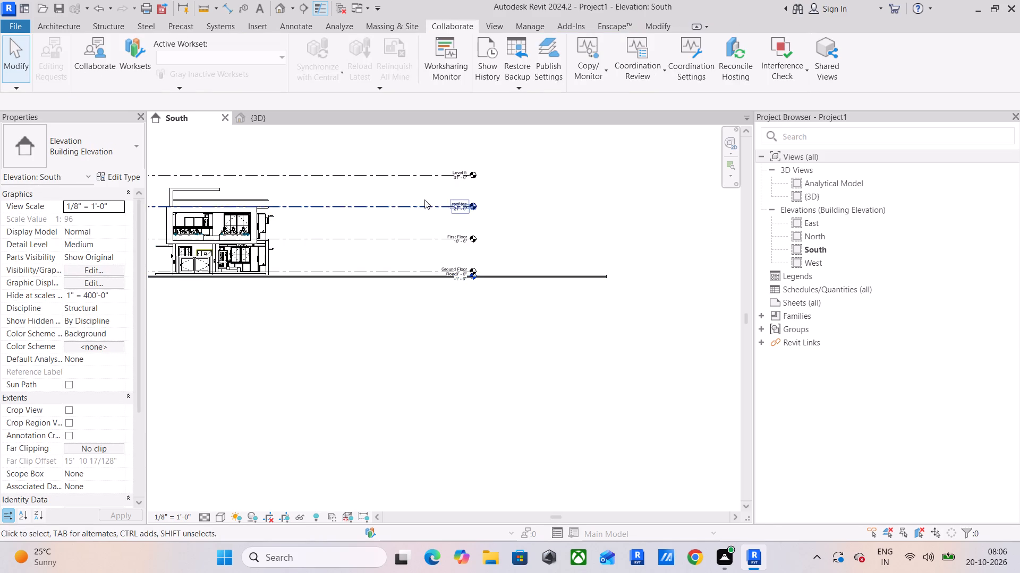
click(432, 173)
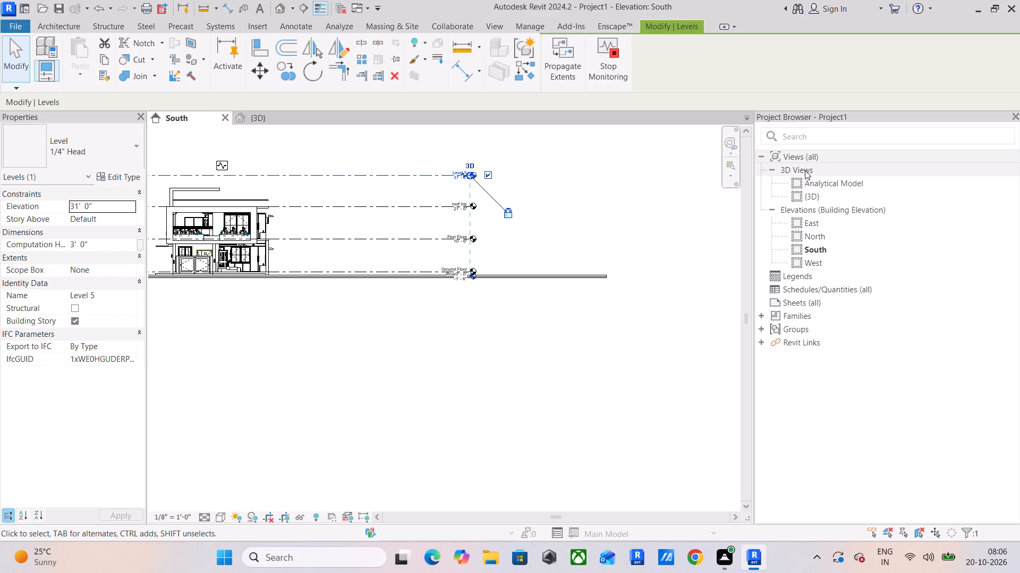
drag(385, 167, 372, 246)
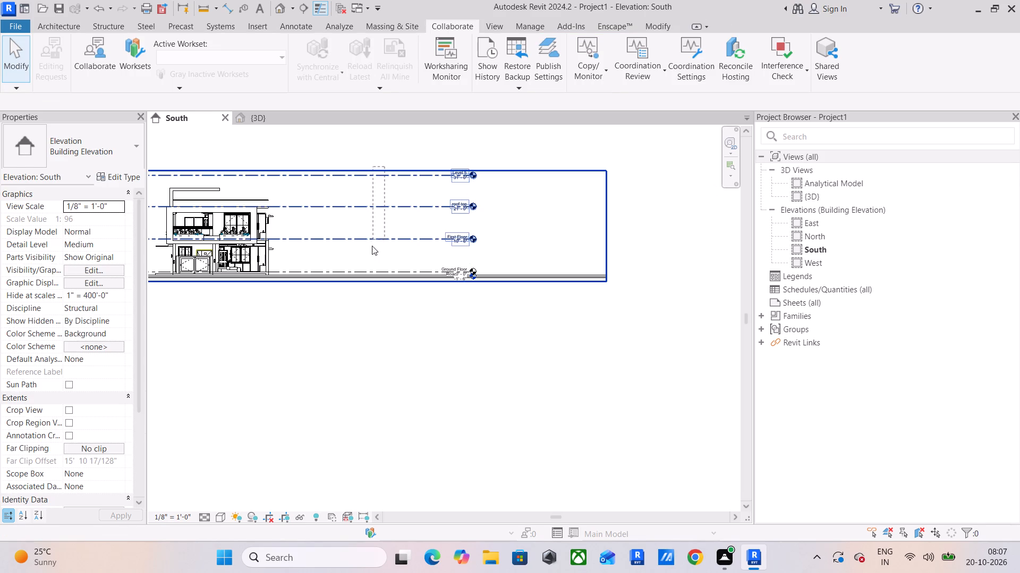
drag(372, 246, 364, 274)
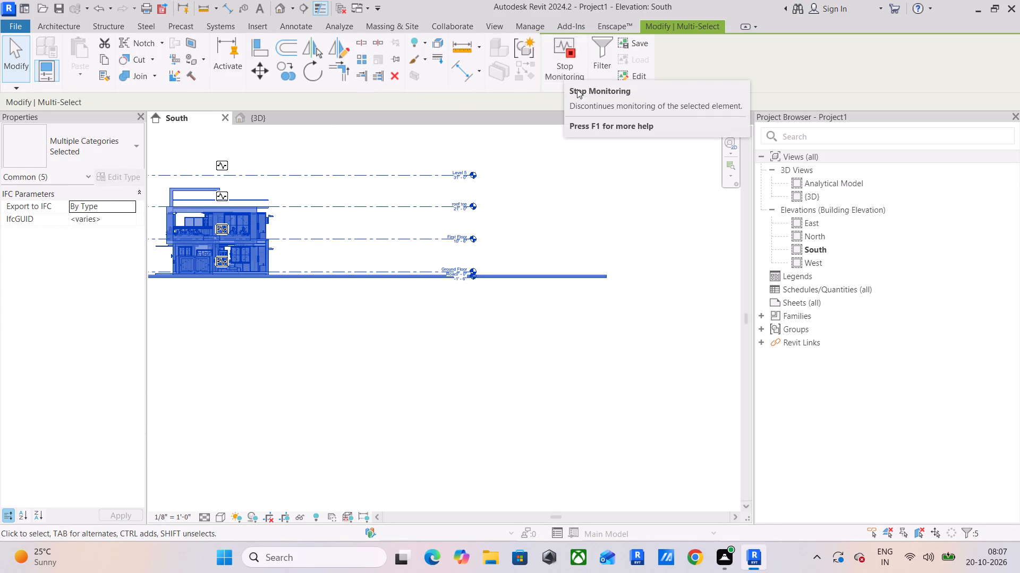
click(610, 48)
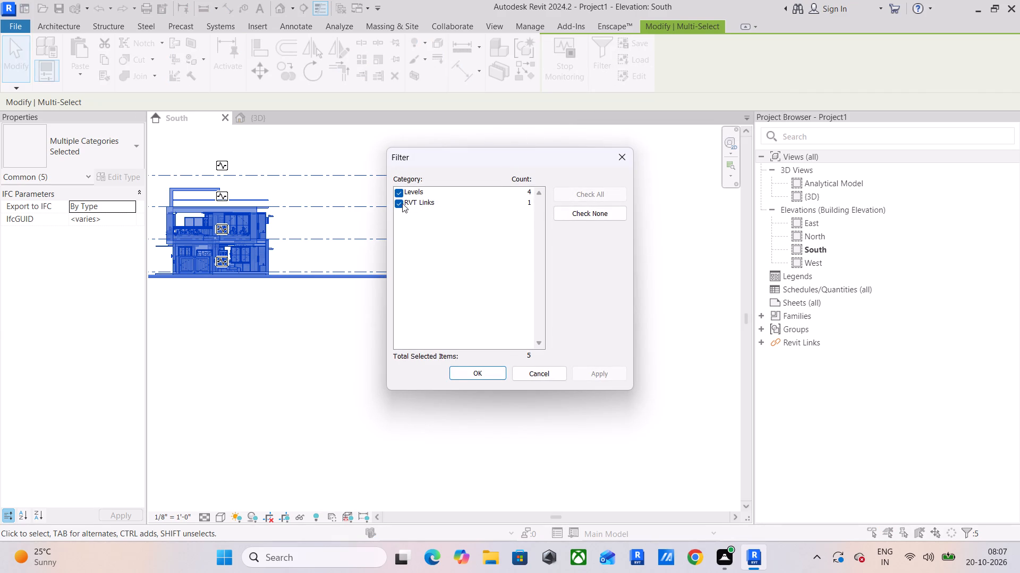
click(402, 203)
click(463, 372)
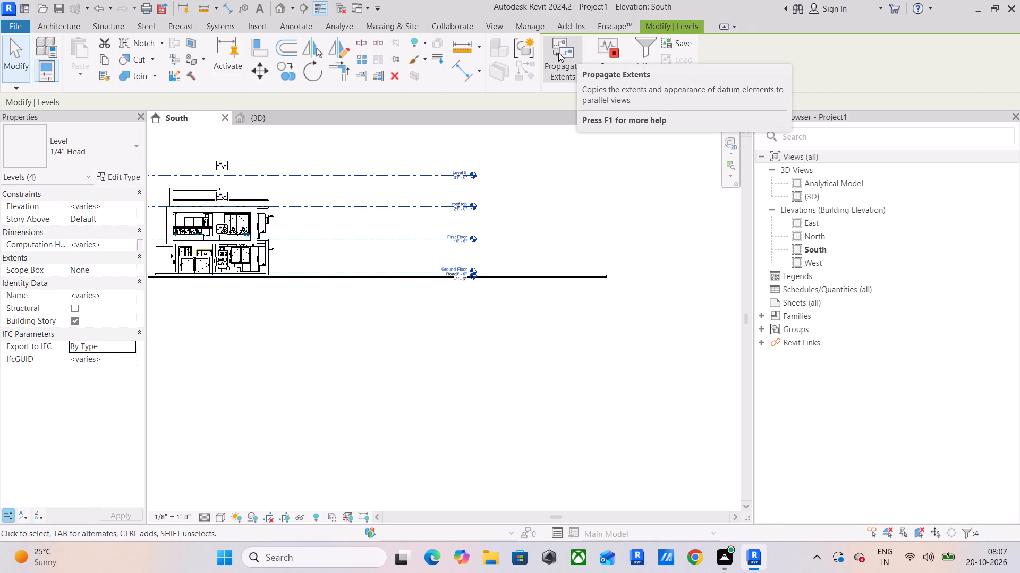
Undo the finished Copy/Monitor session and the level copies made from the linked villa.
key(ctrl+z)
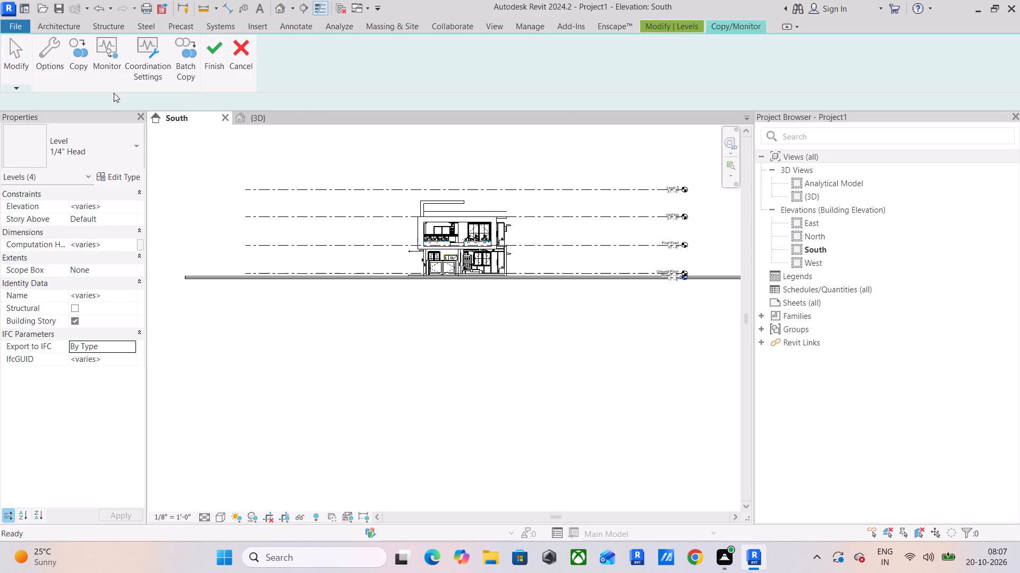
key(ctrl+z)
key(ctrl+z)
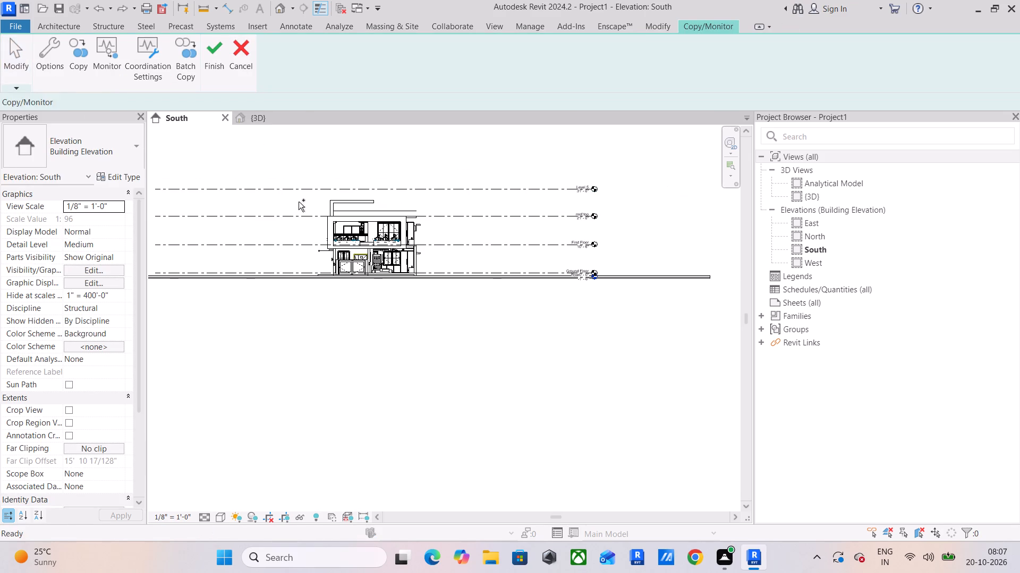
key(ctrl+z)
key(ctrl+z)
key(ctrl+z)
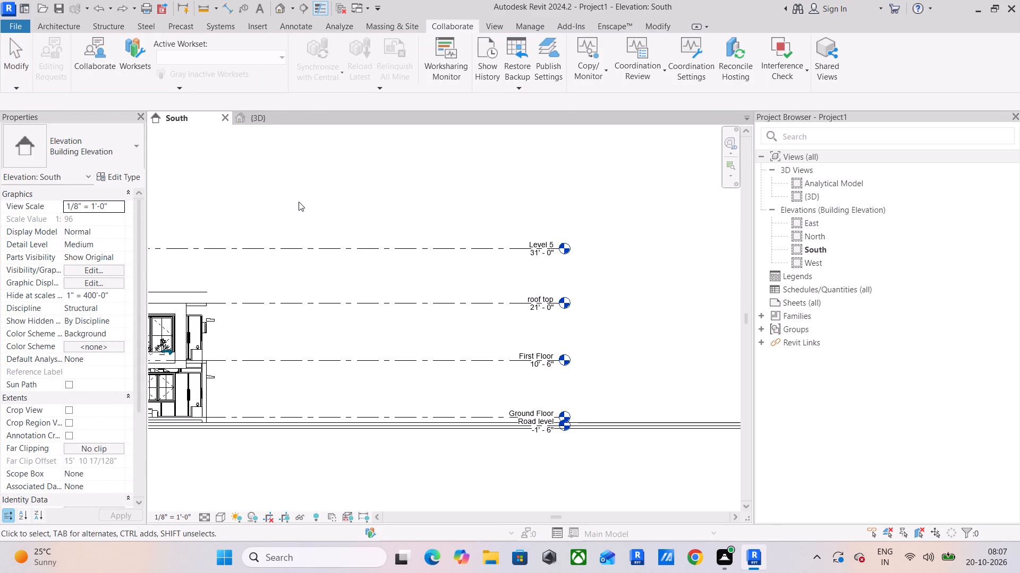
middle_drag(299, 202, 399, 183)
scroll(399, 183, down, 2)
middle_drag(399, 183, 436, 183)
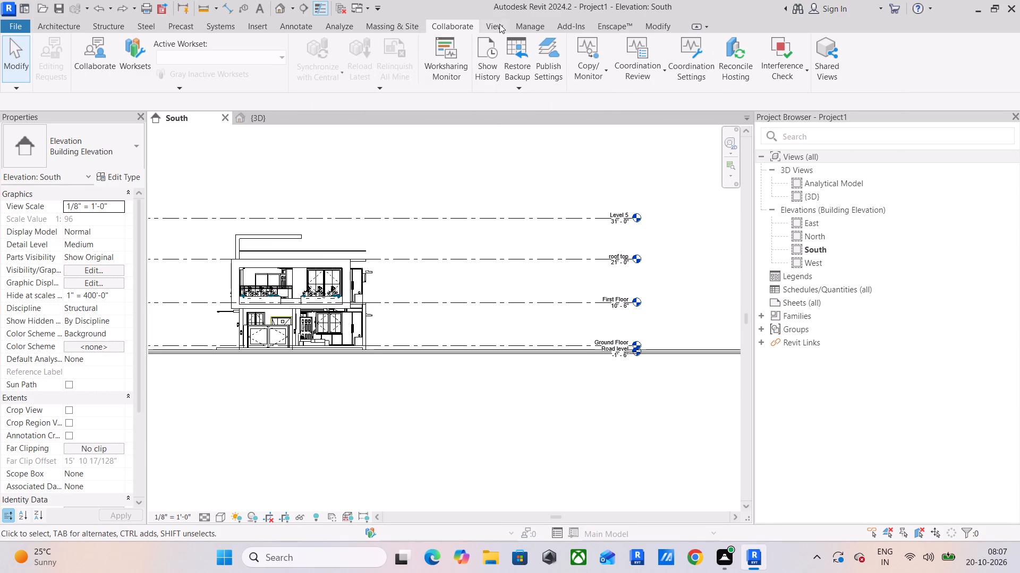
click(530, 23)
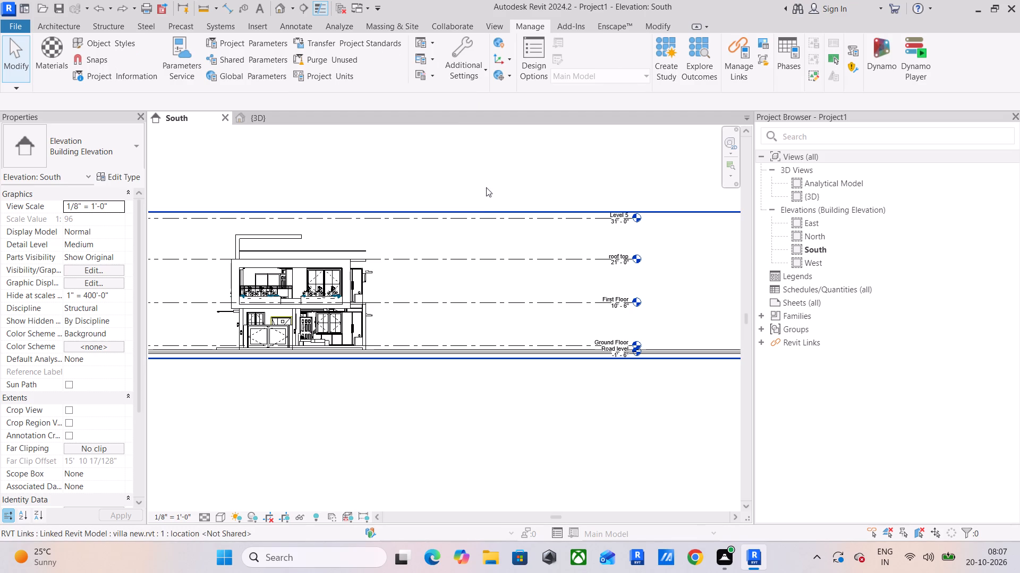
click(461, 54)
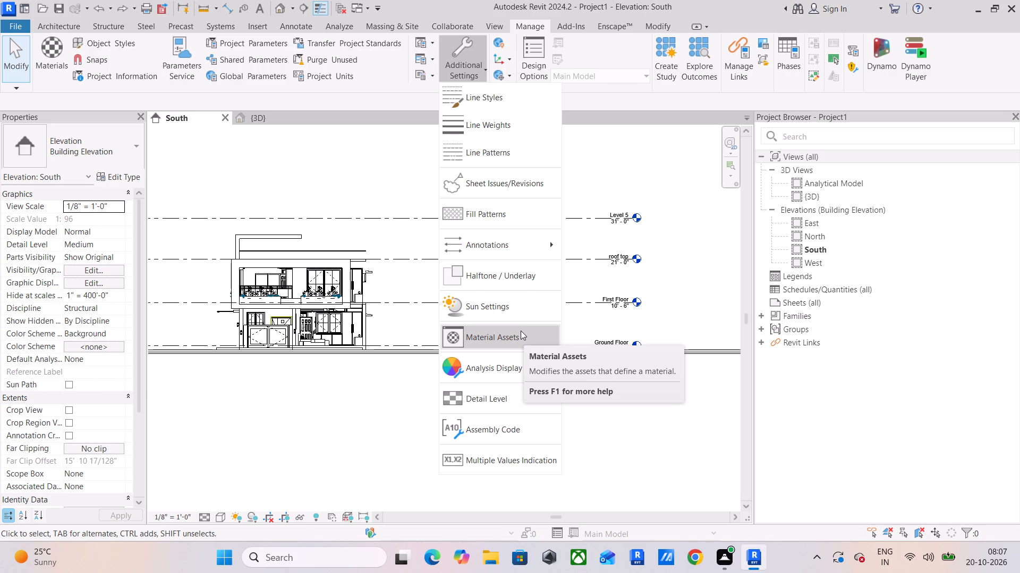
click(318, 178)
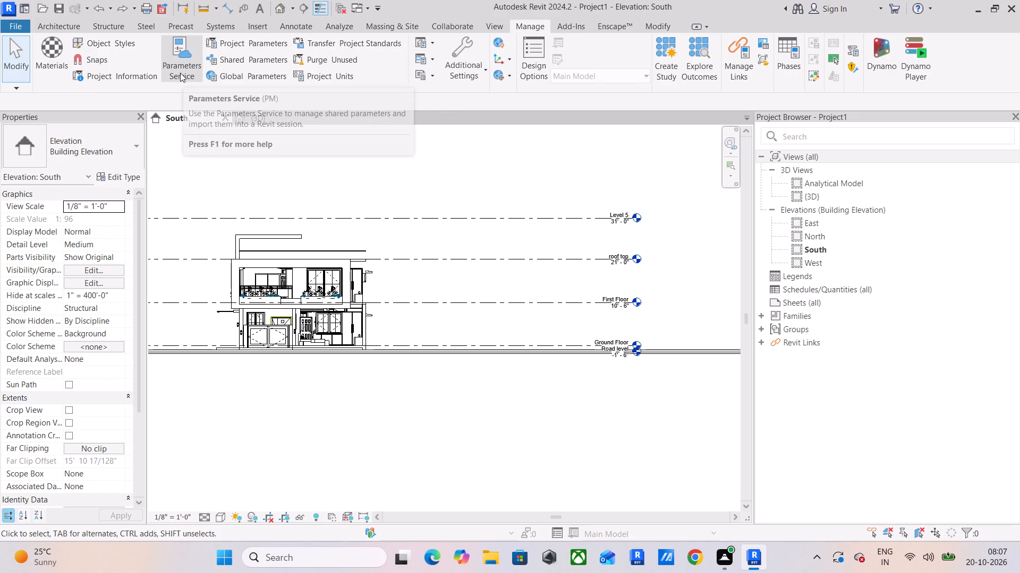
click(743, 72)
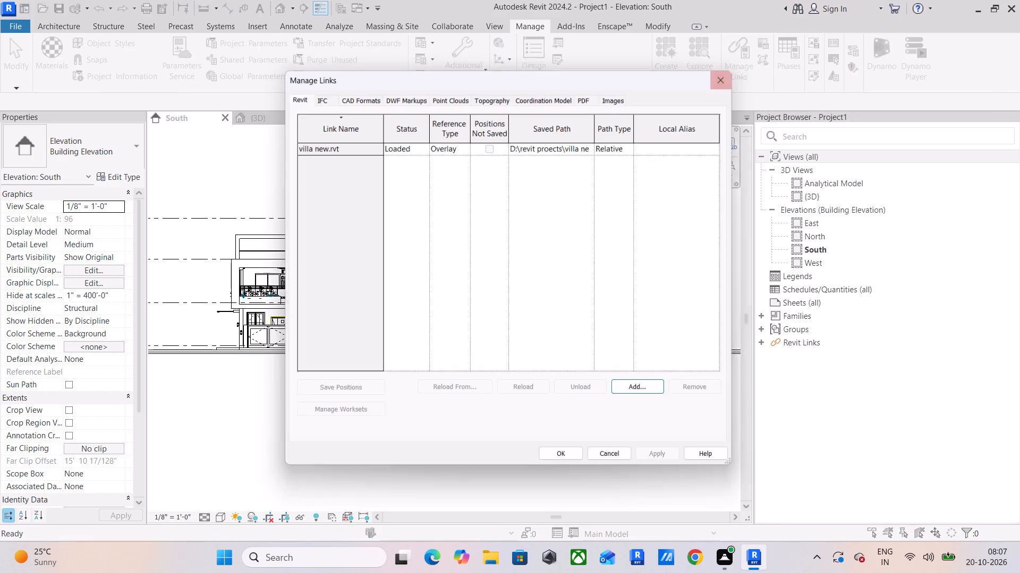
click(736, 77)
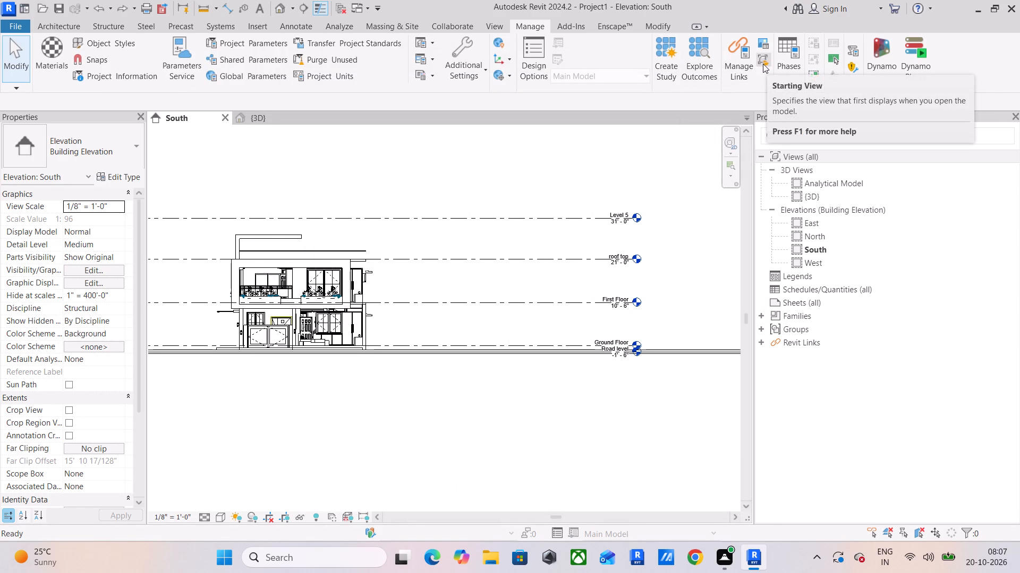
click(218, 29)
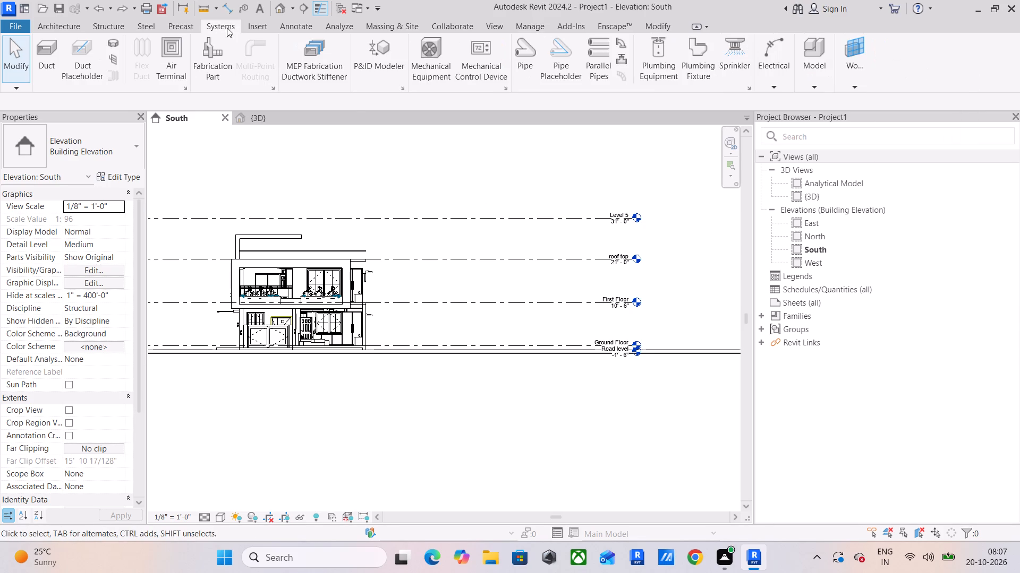
Start Copy/Monitor on the linked villa and copy Level 5, roof top, First Floor and Ground Floor together using the Multiple option.
click(454, 27)
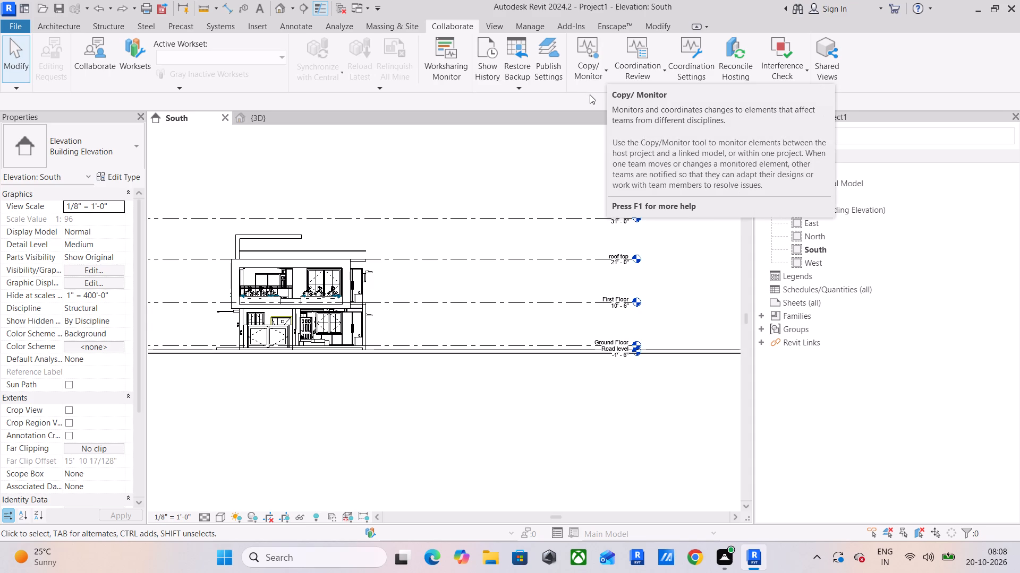
click(576, 62)
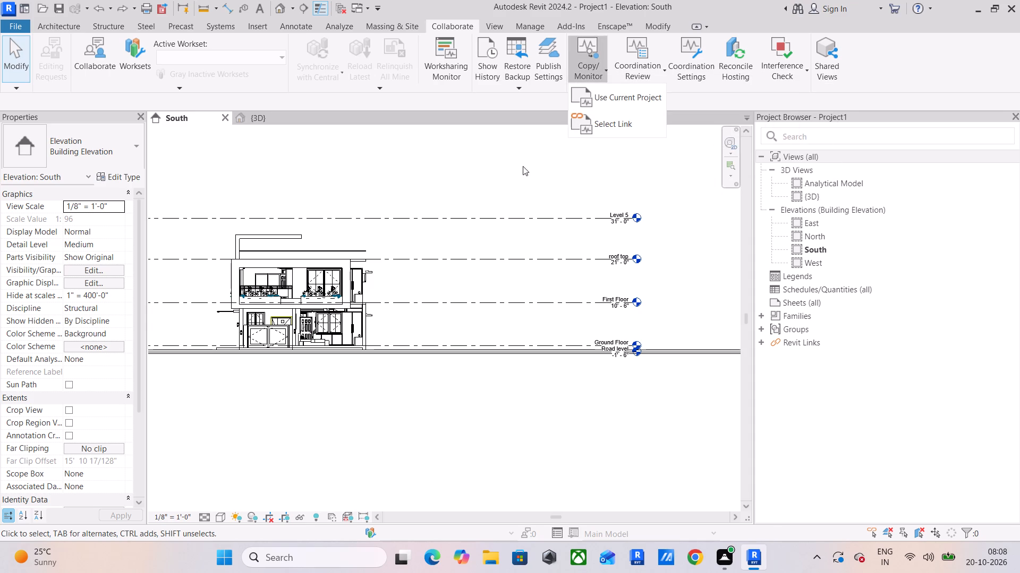
click(623, 123)
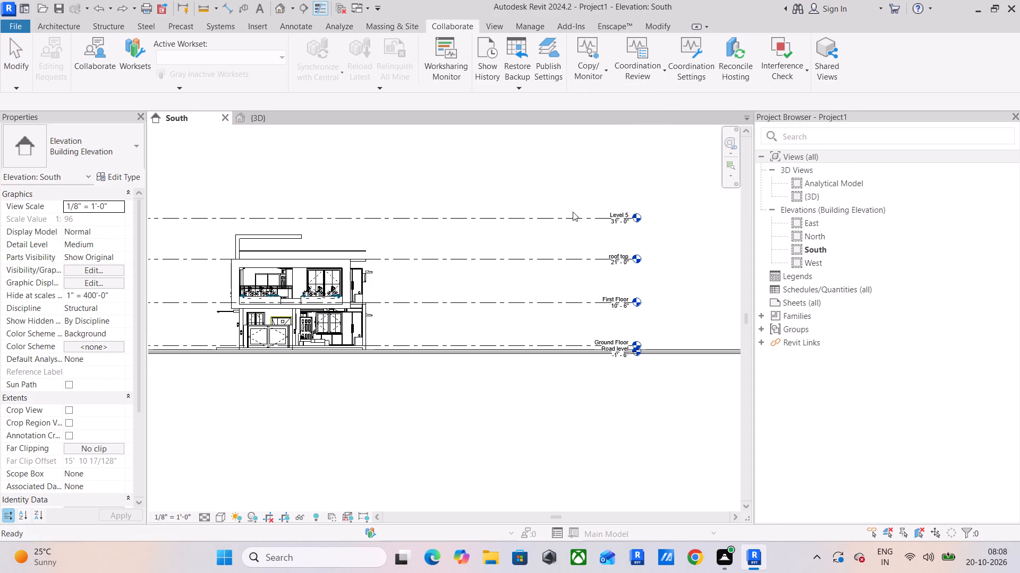
click(570, 220)
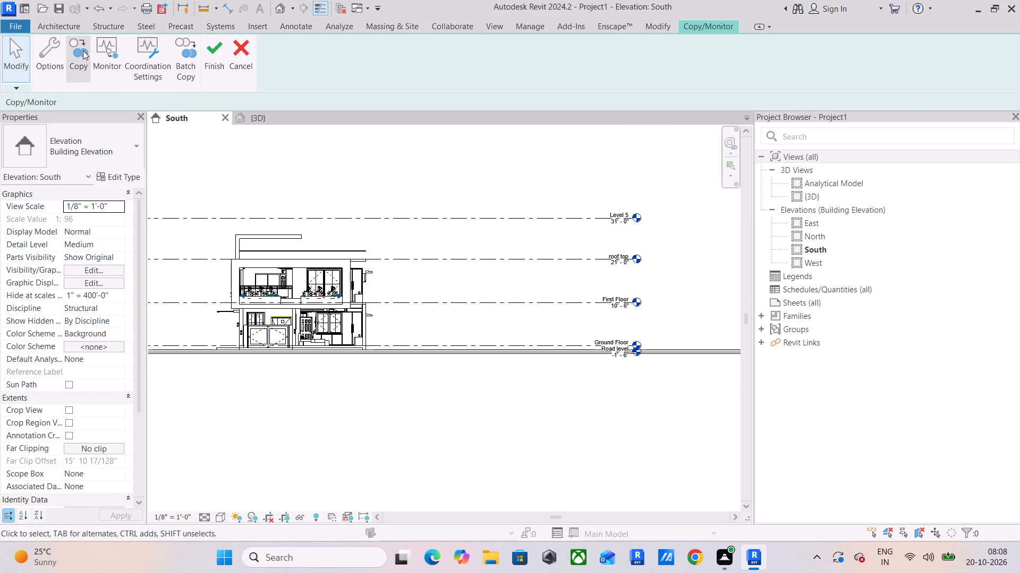
click(83, 50)
click(86, 103)
drag(535, 176, 534, 182)
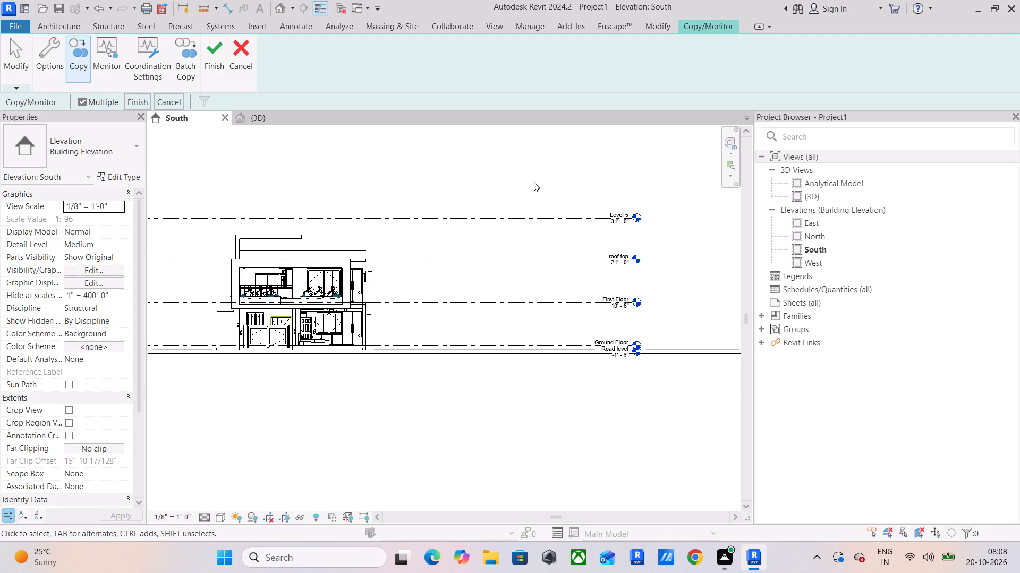
drag(534, 182, 500, 349)
click(138, 97)
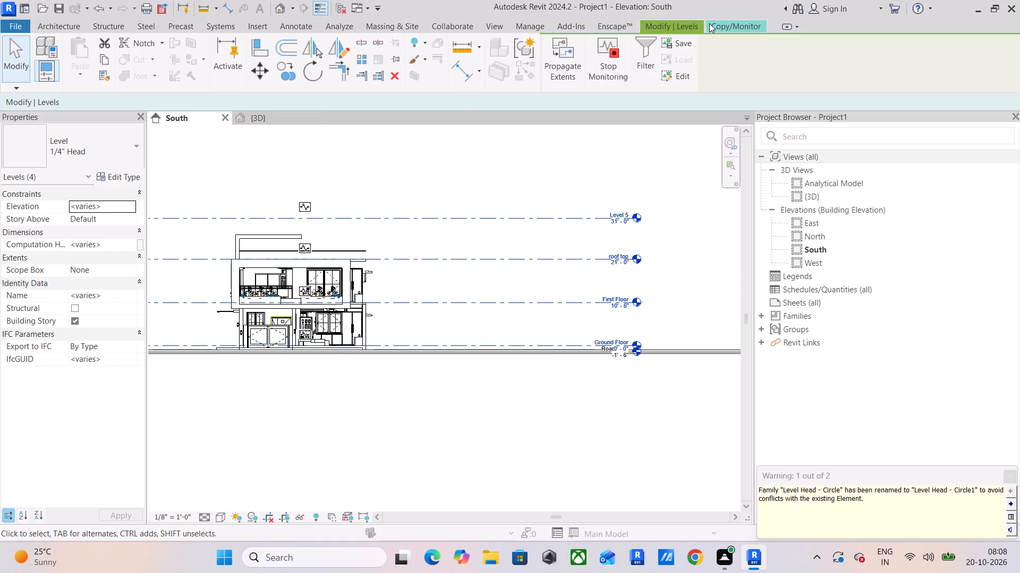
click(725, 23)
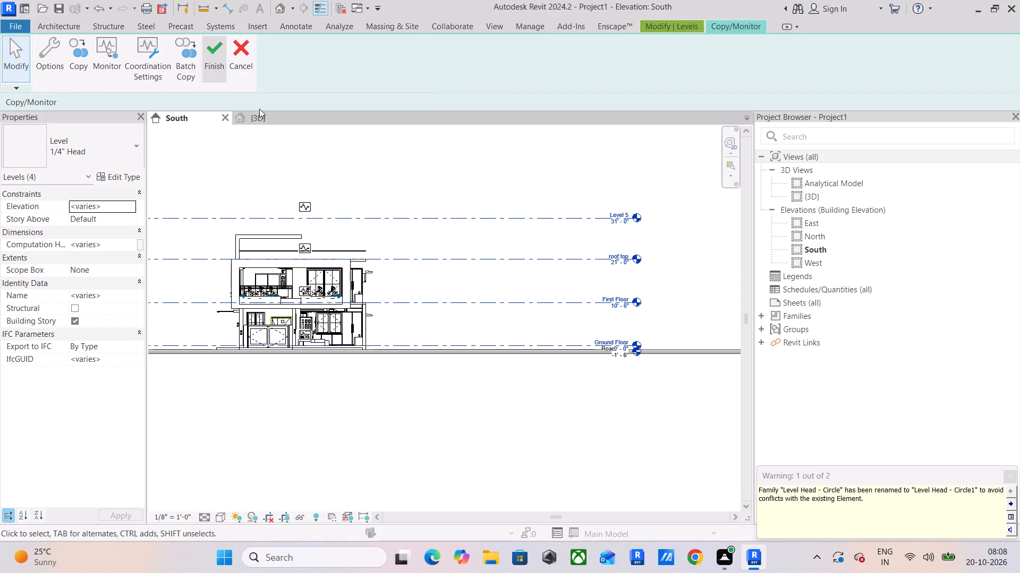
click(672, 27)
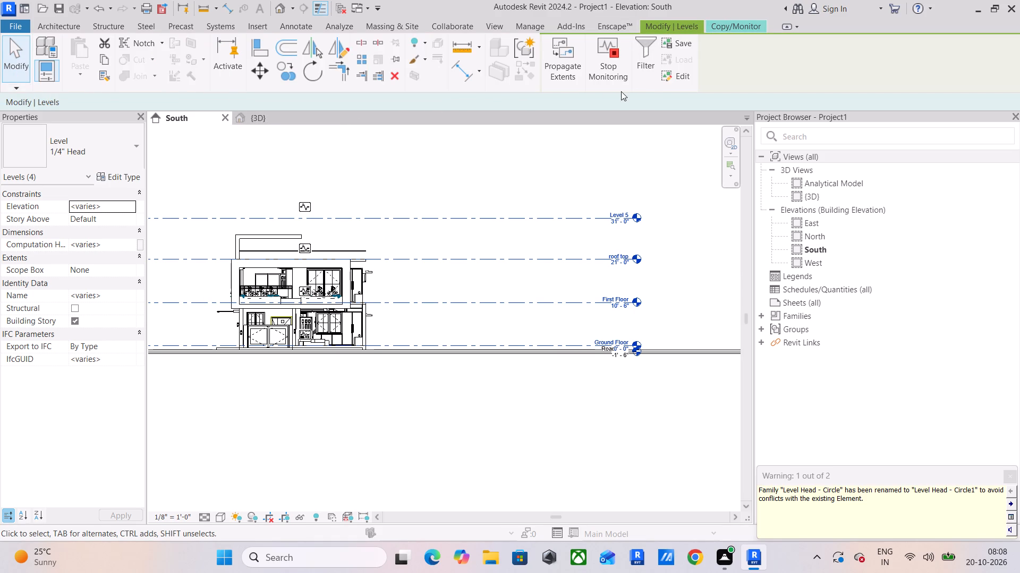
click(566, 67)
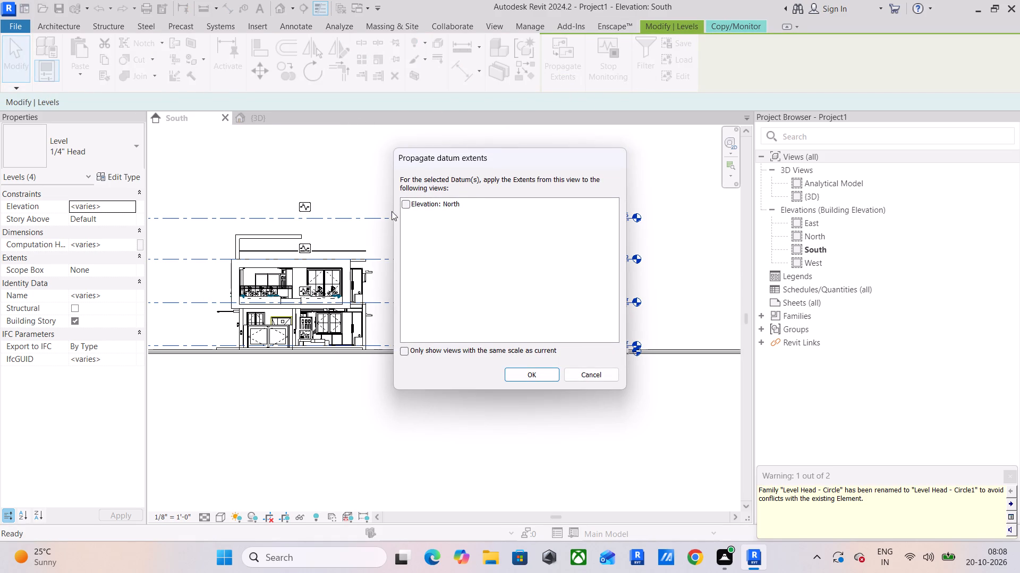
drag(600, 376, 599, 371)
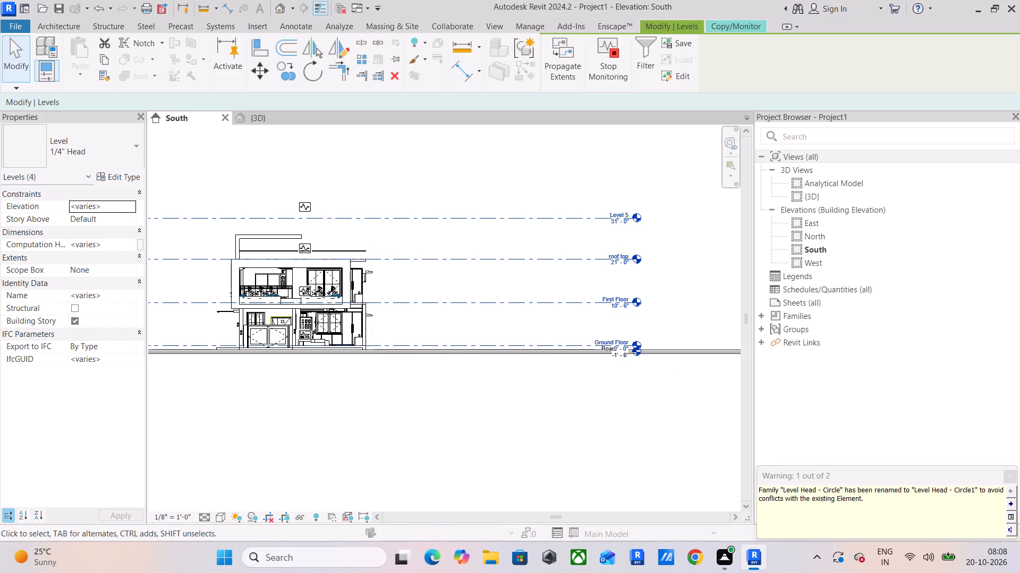
Dismiss the level head family warning and finish the Copy/Monitor session.
click(1014, 474)
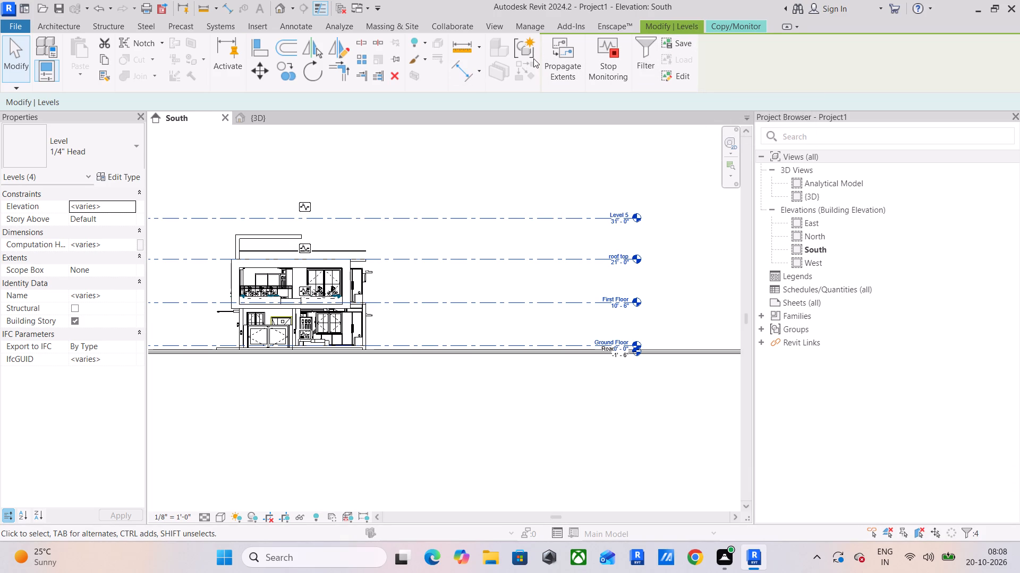
click(726, 28)
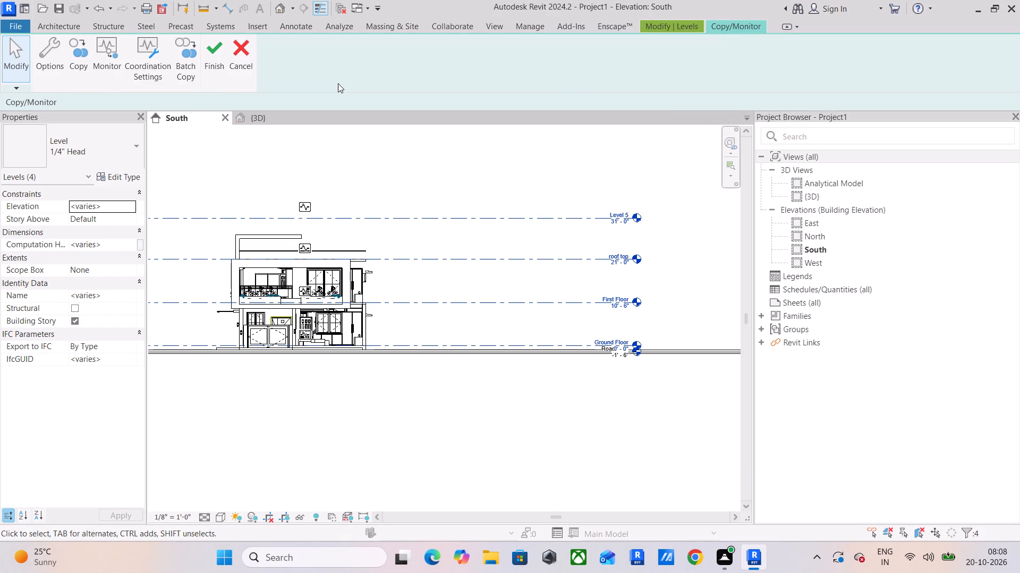
click(210, 54)
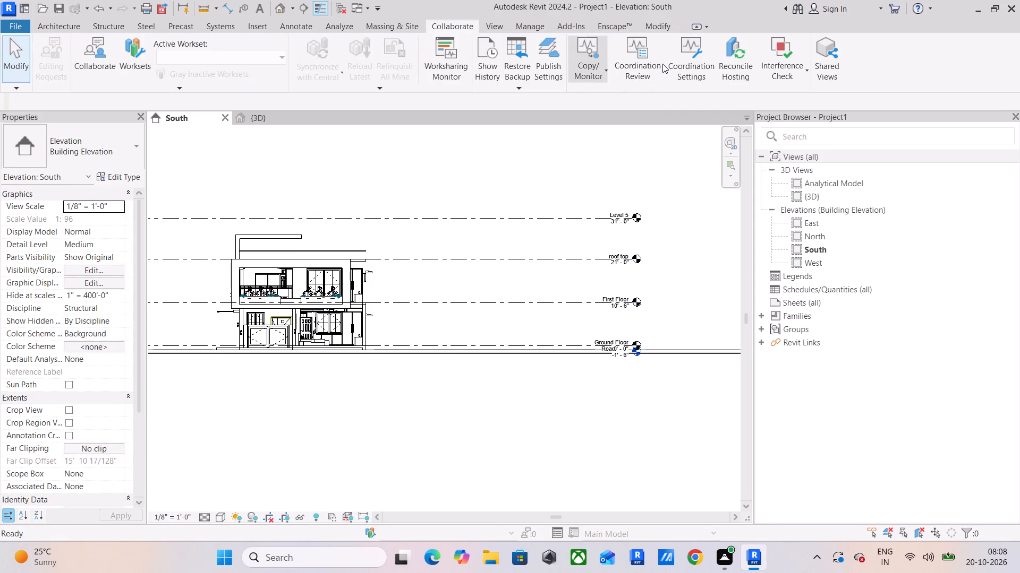
Examine the project's coordination settings and open the Worksharing Monitor.
click(699, 63)
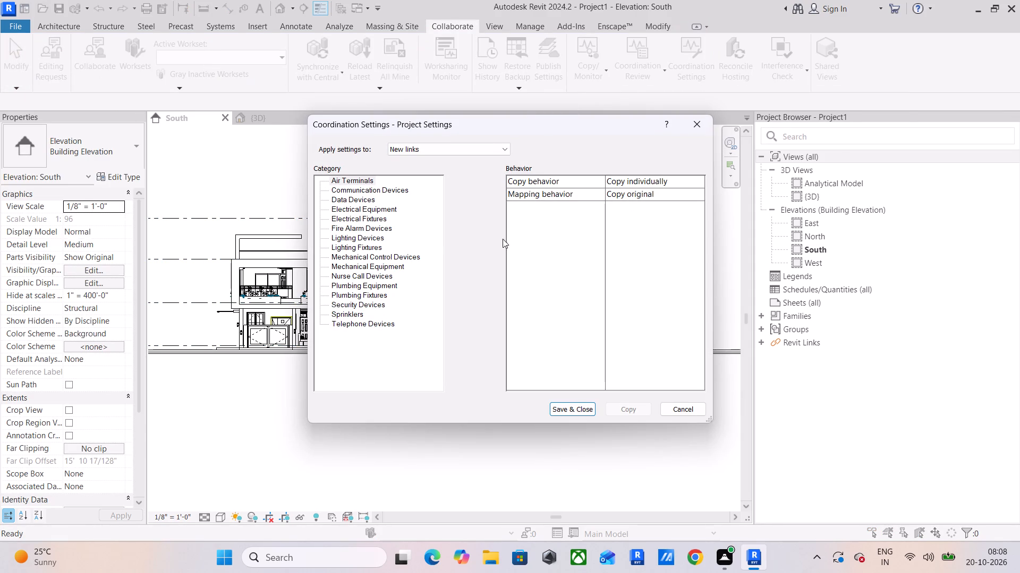
click(688, 124)
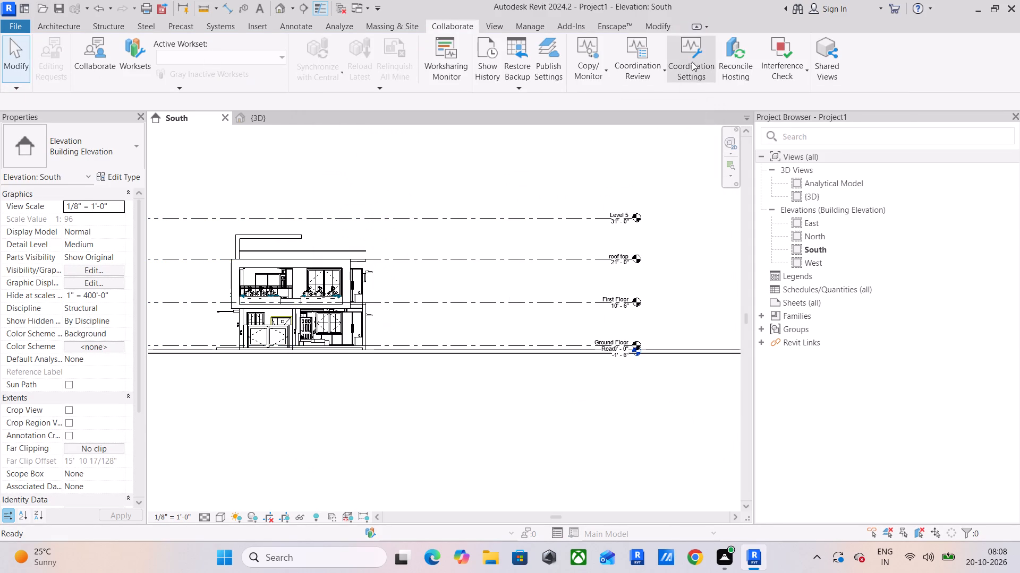
click(640, 60)
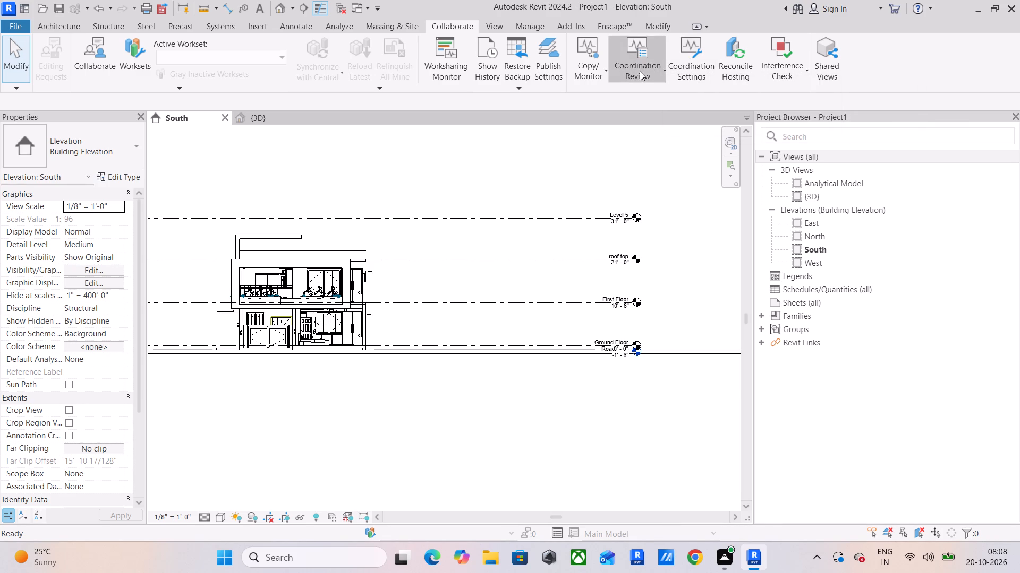
click(642, 63)
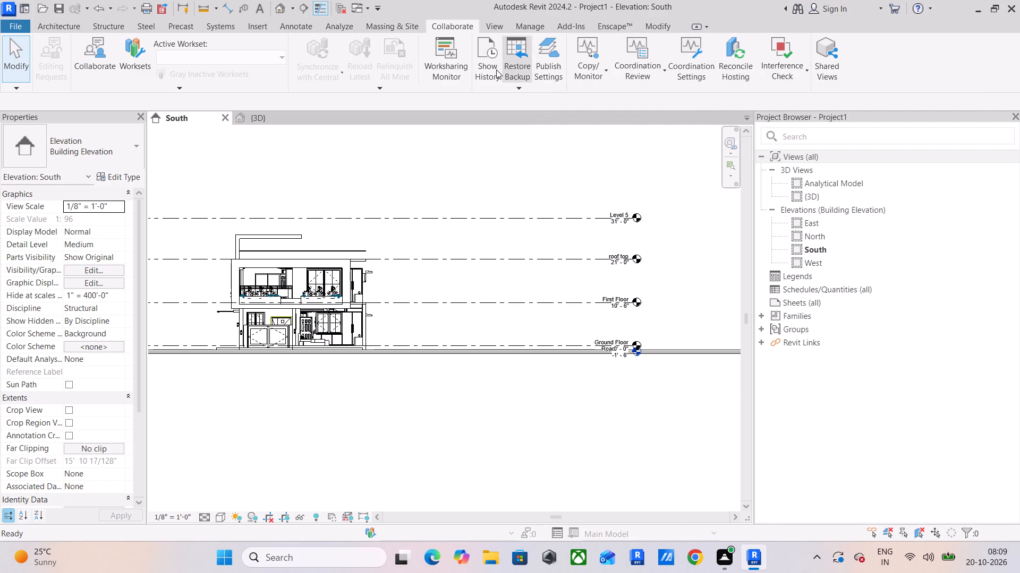
click(433, 67)
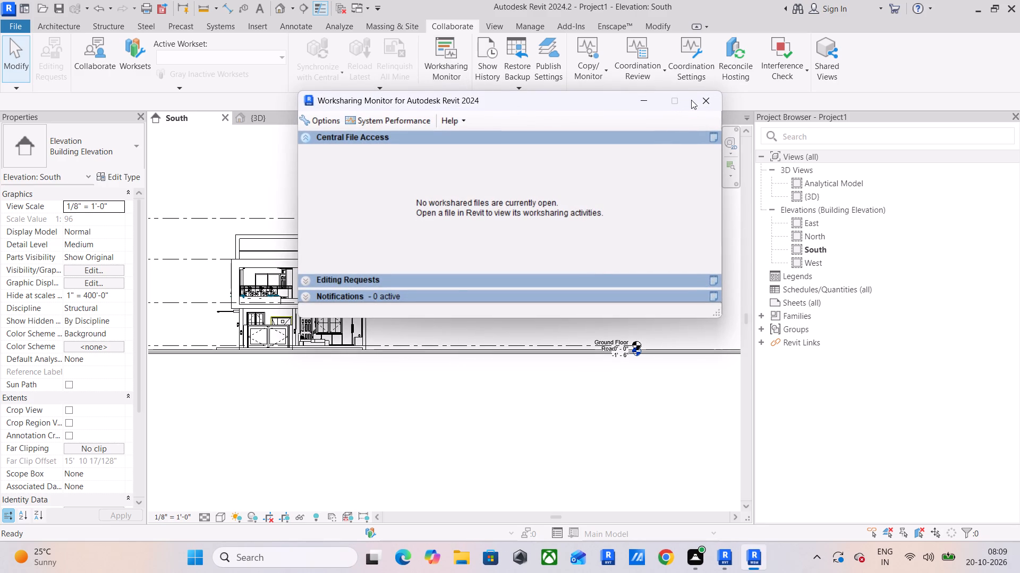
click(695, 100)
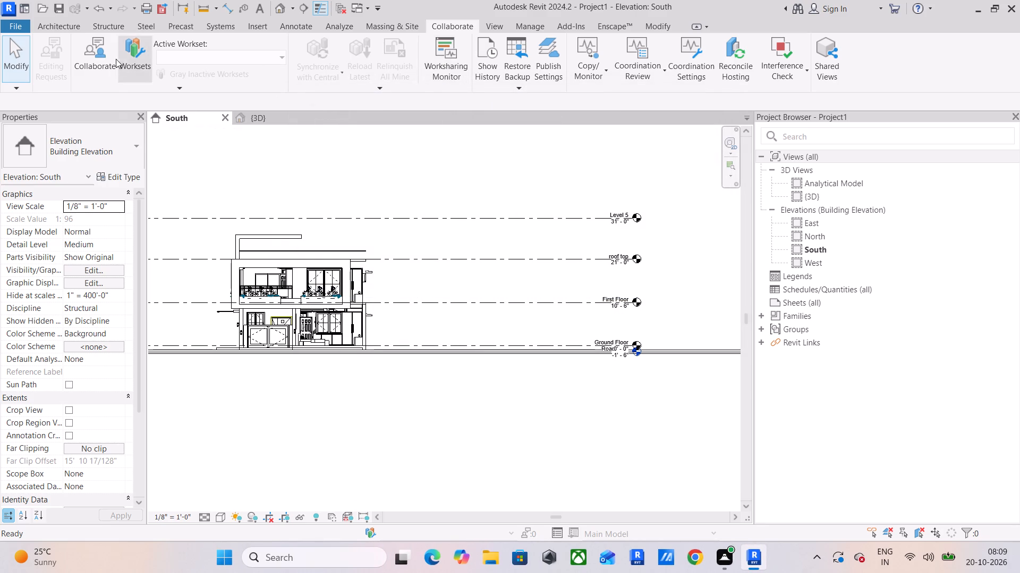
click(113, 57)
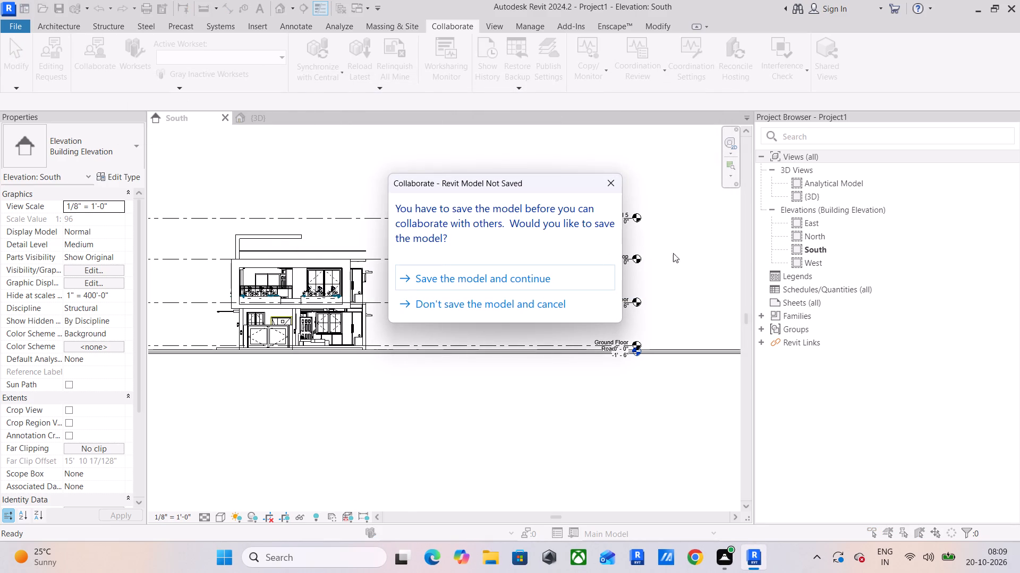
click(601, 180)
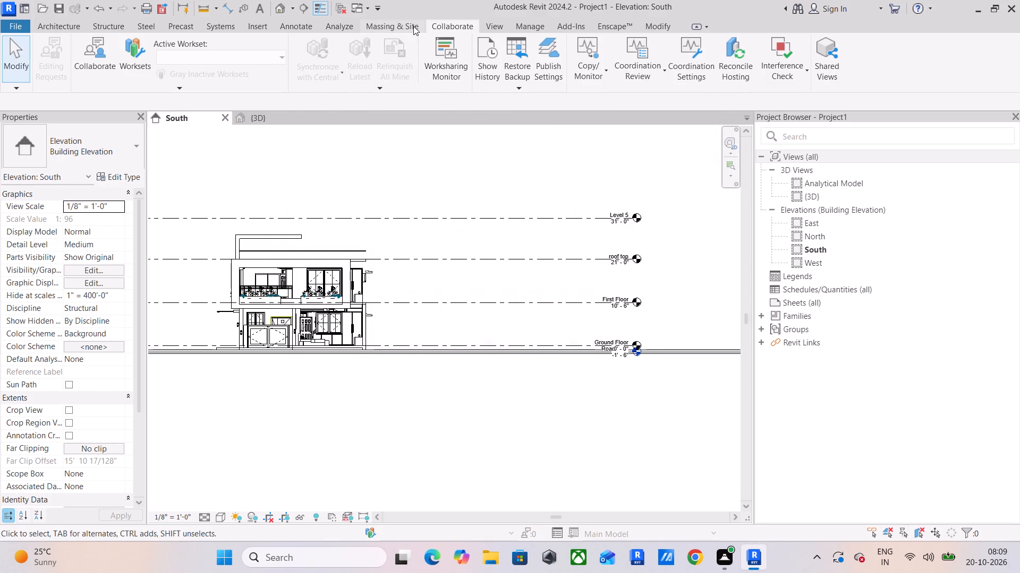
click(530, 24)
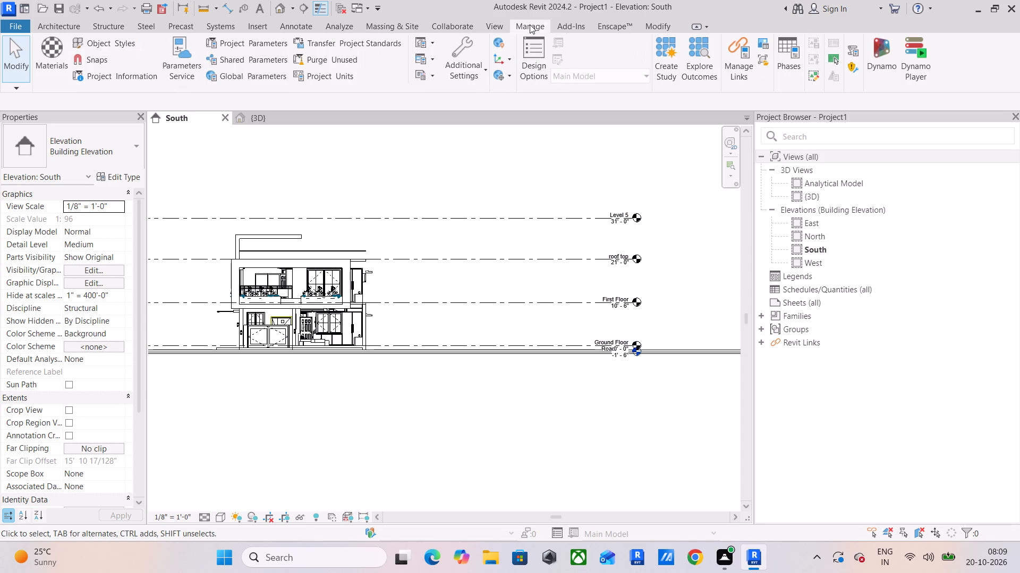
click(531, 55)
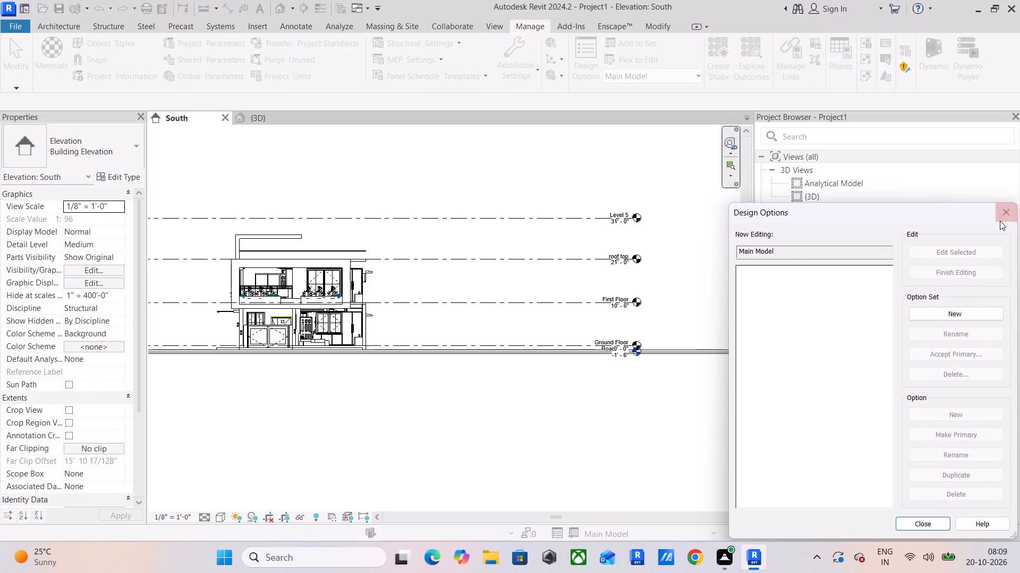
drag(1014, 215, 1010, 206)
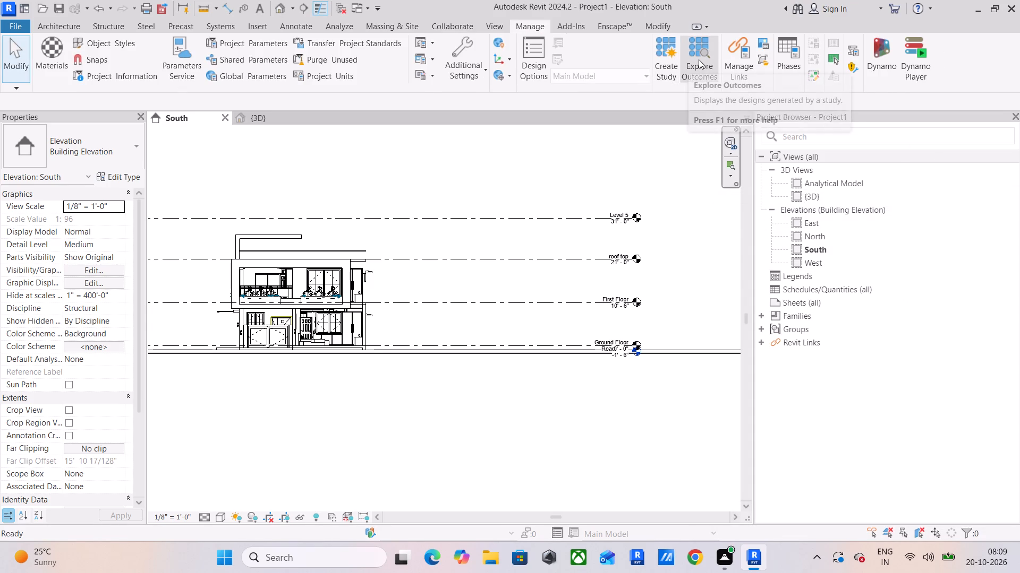
Review the project's linked files in Manage Links, checking the Revit, coordination model, image, CAD and DWF markup categories.
click(749, 55)
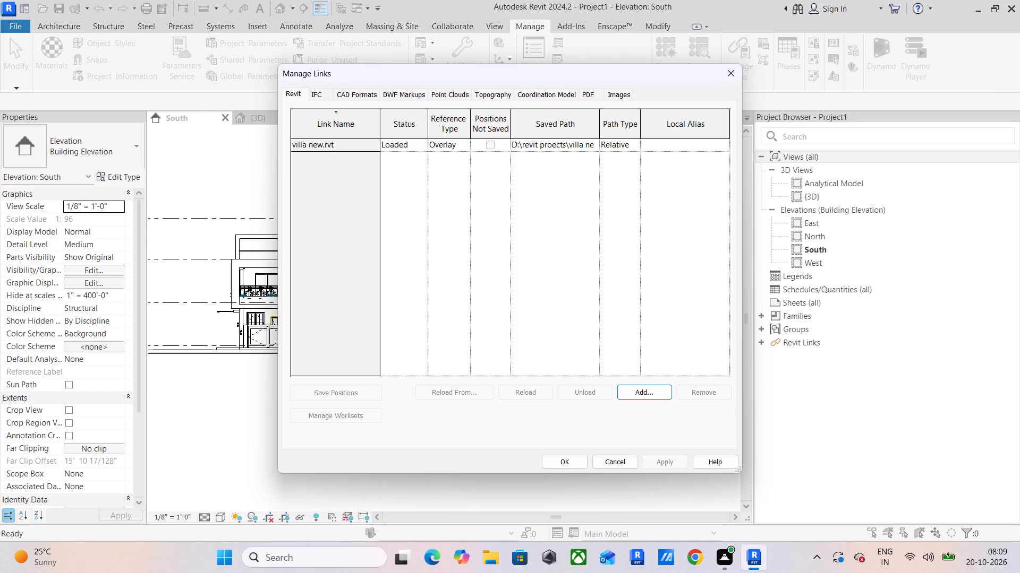
click(554, 95)
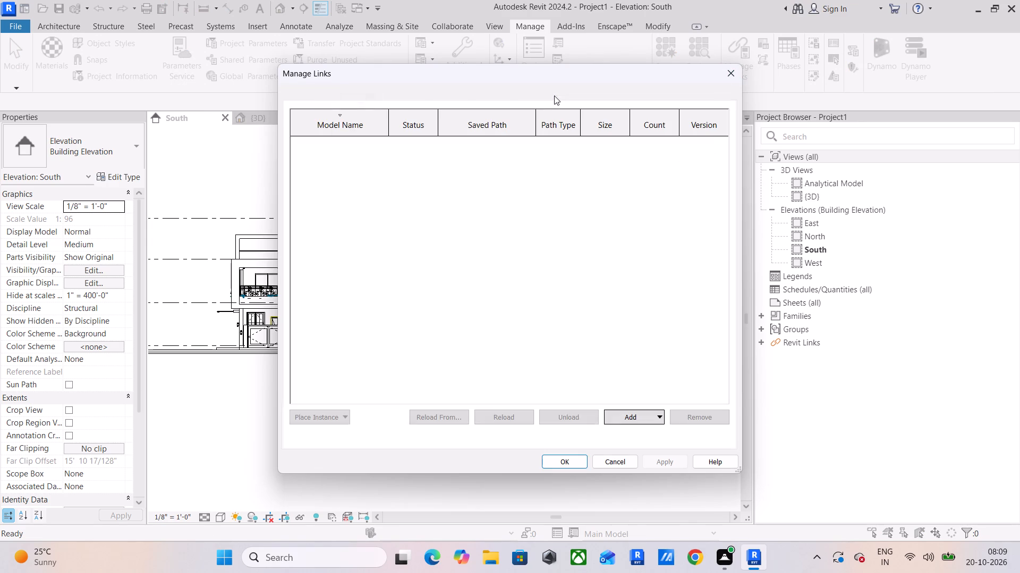
click(594, 94)
click(611, 91)
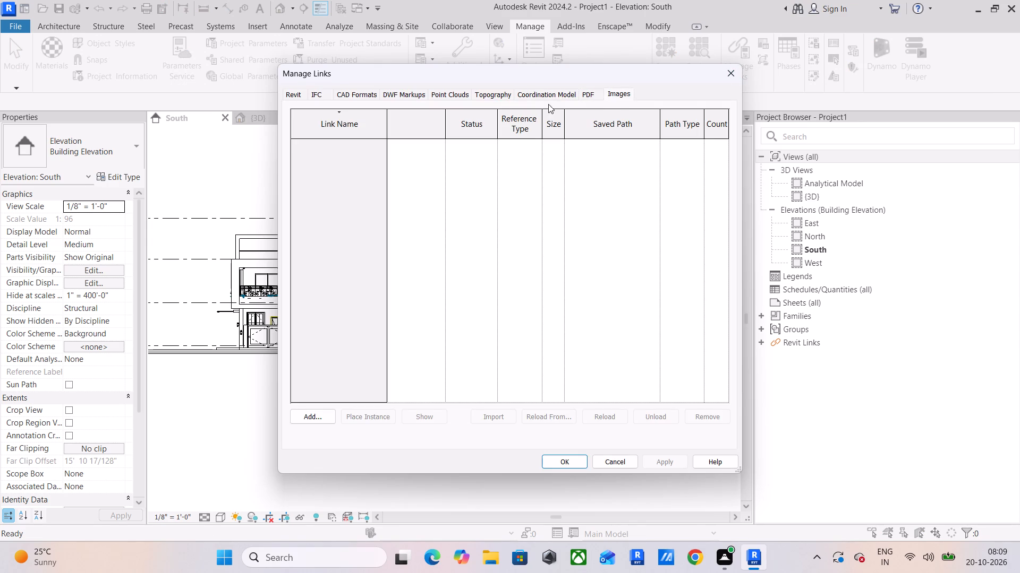
click(349, 94)
click(385, 92)
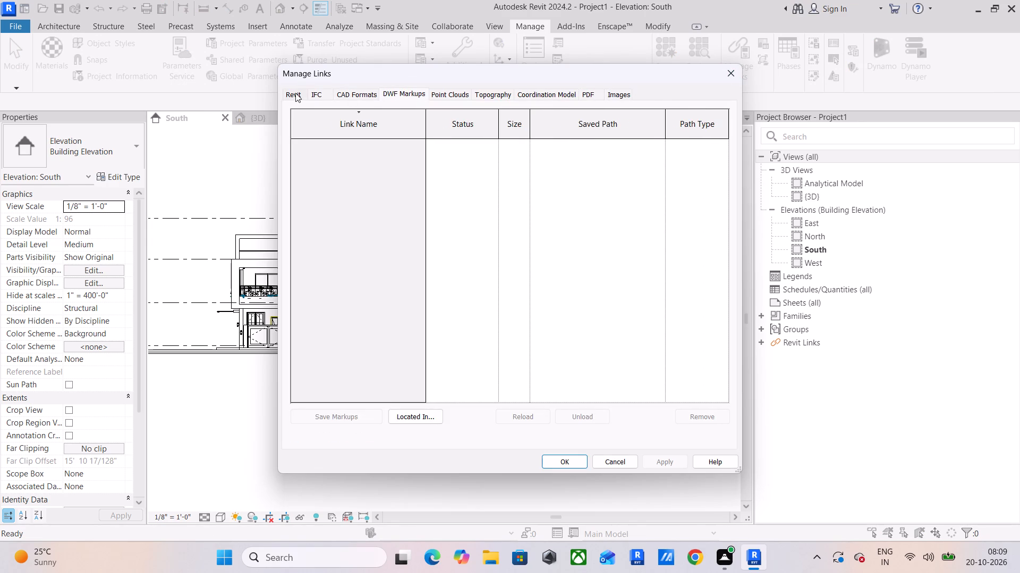
click(295, 93)
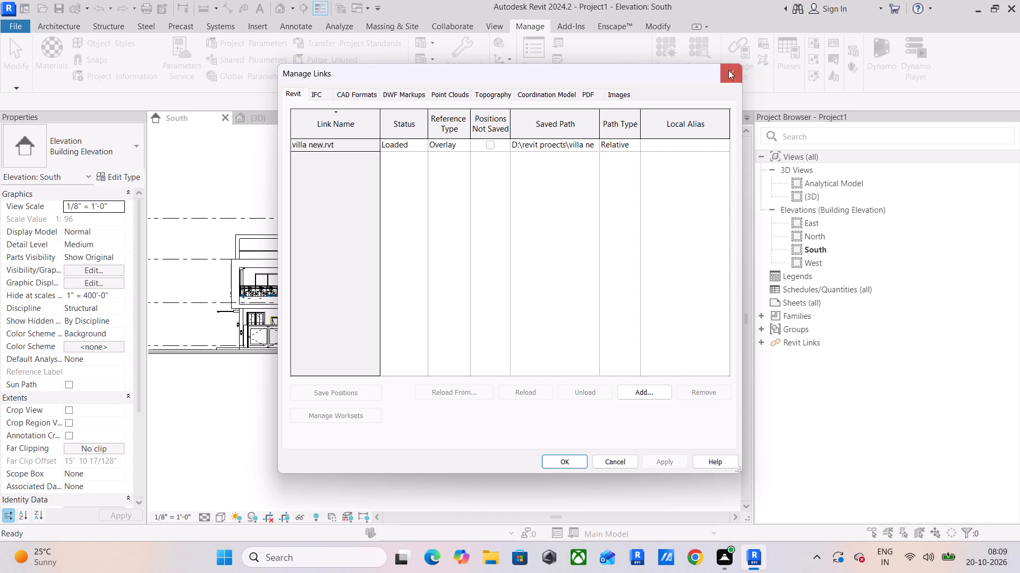
click(712, 76)
click(722, 72)
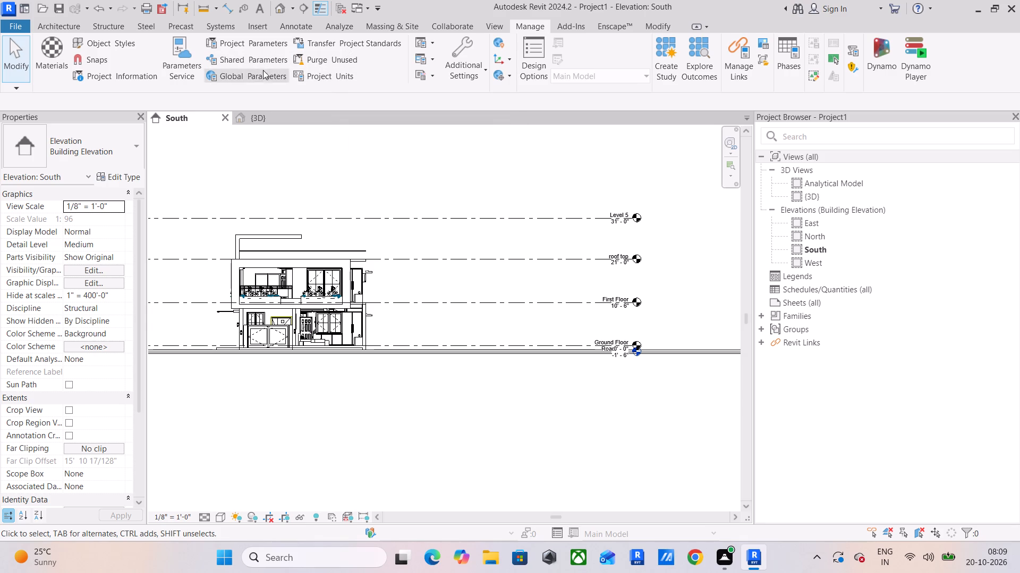
Examine the project parameters and the coordination settings' copy and mapping behavior for new links.
click(179, 74)
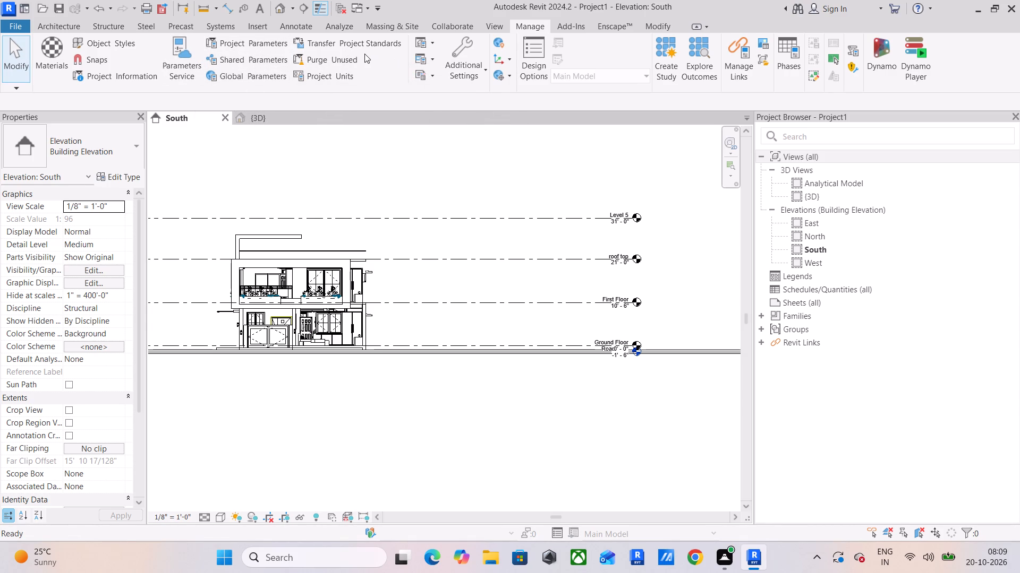
click(235, 48)
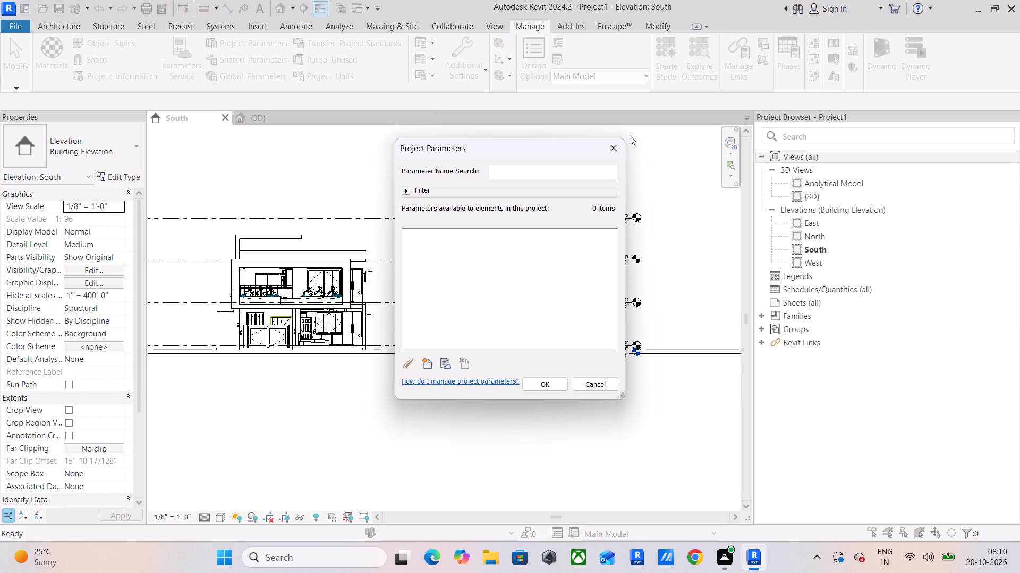
click(617, 145)
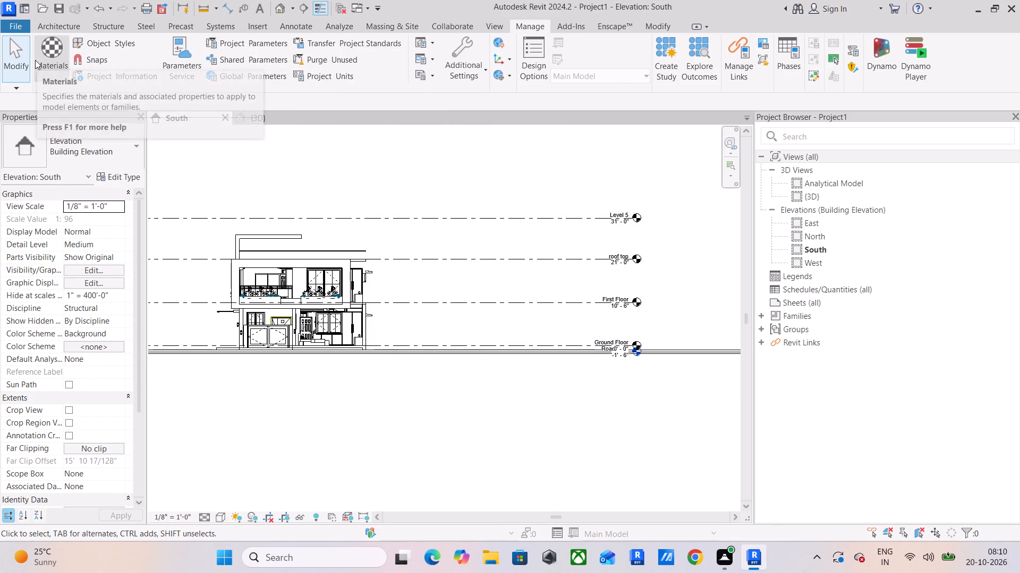
click(443, 23)
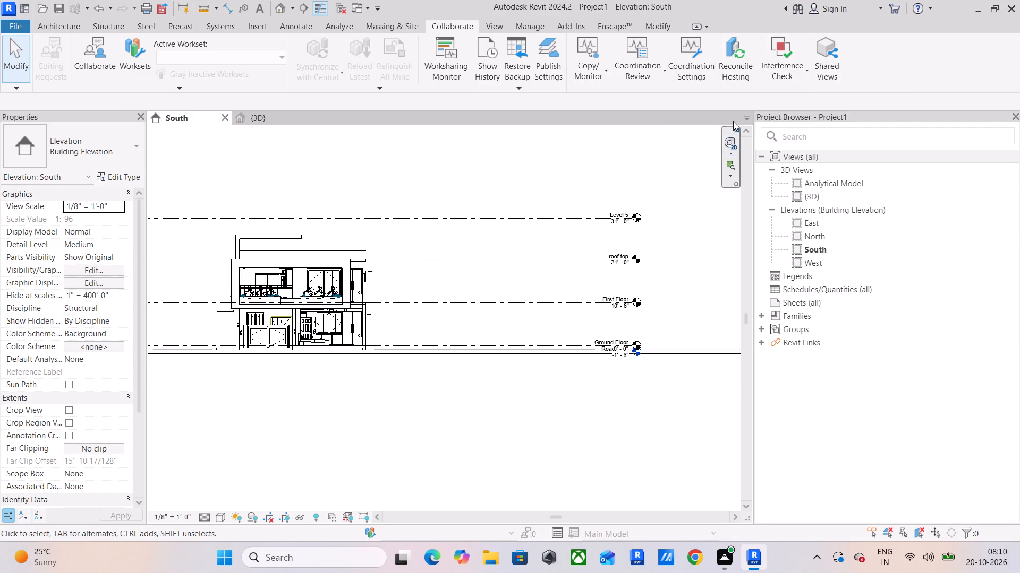
click(695, 60)
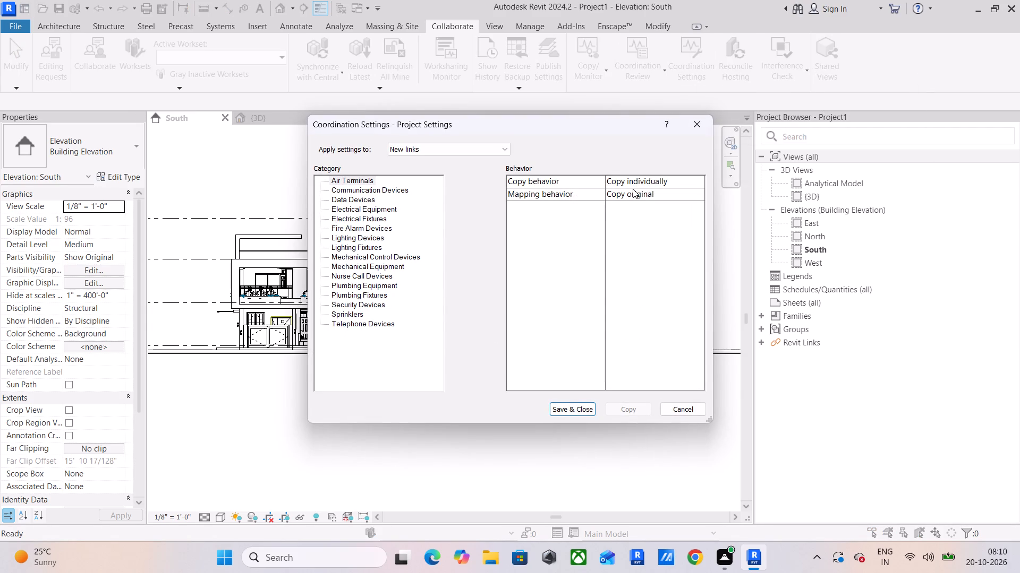
click(546, 178)
click(645, 196)
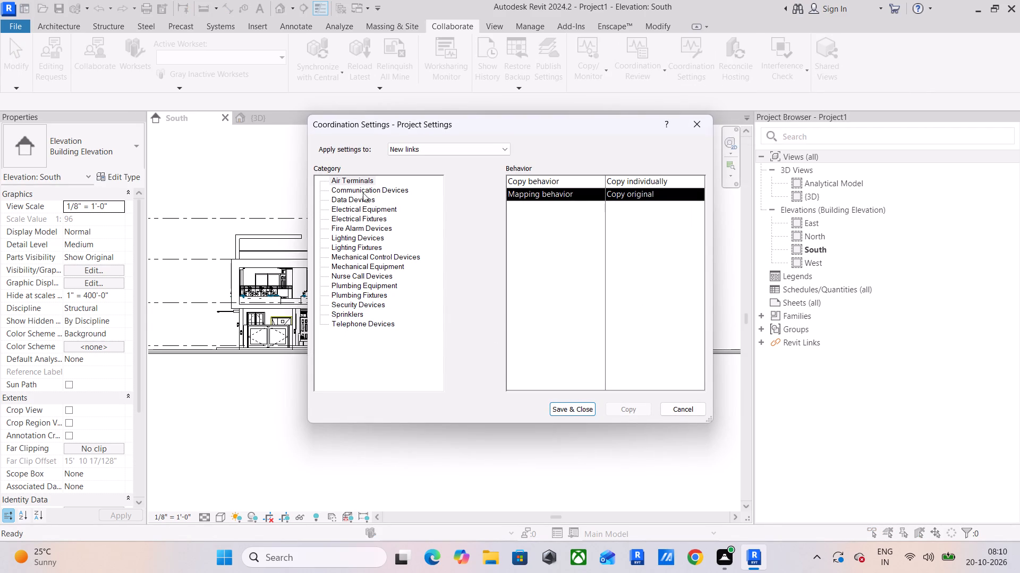
click(699, 123)
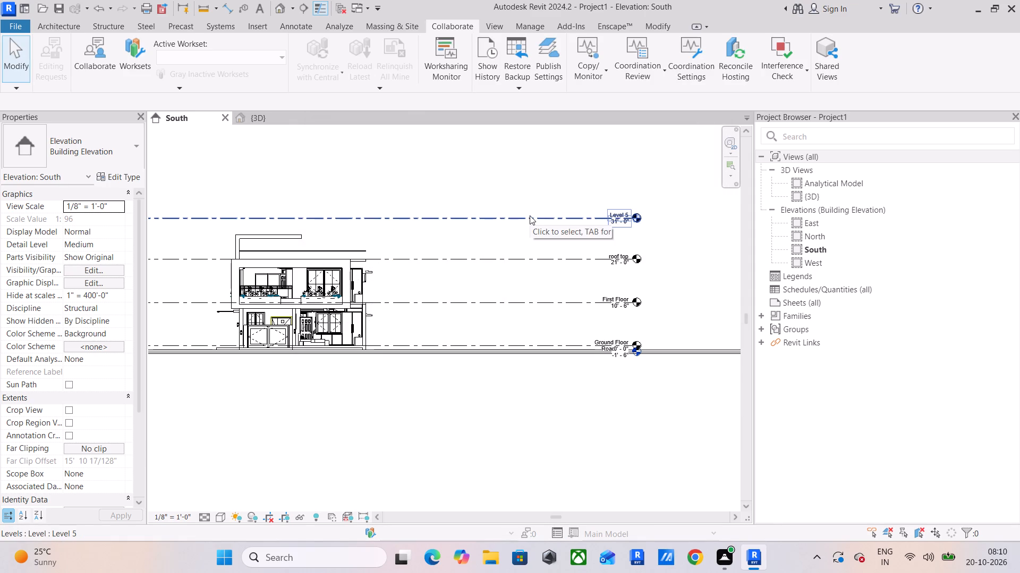
Select Level 5, roof top, First Floor and Ground Floor, filtering out the RVT link, and propagate their extents to the North elevation.
click(530, 215)
drag(547, 189, 529, 272)
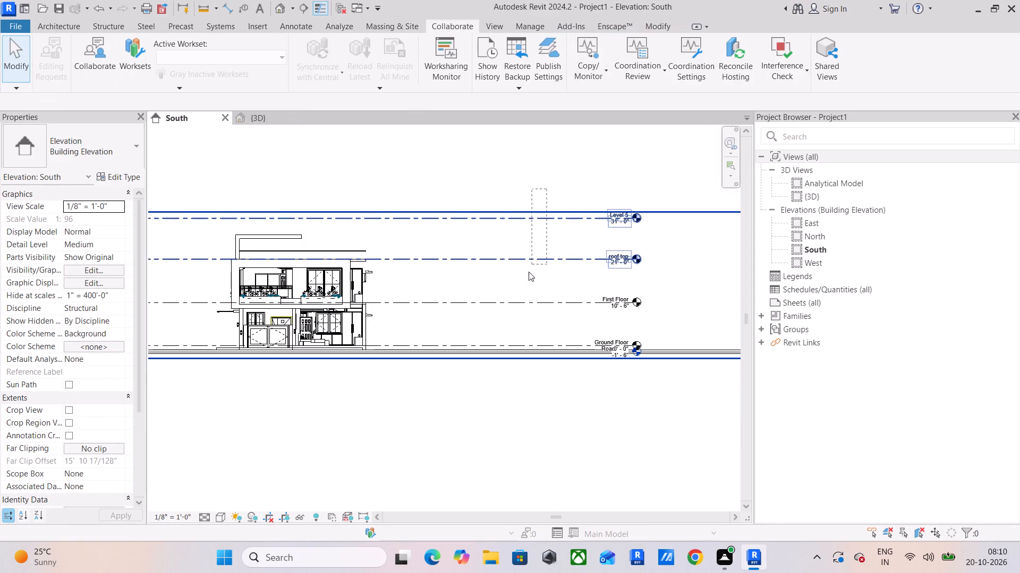
drag(529, 272, 496, 349)
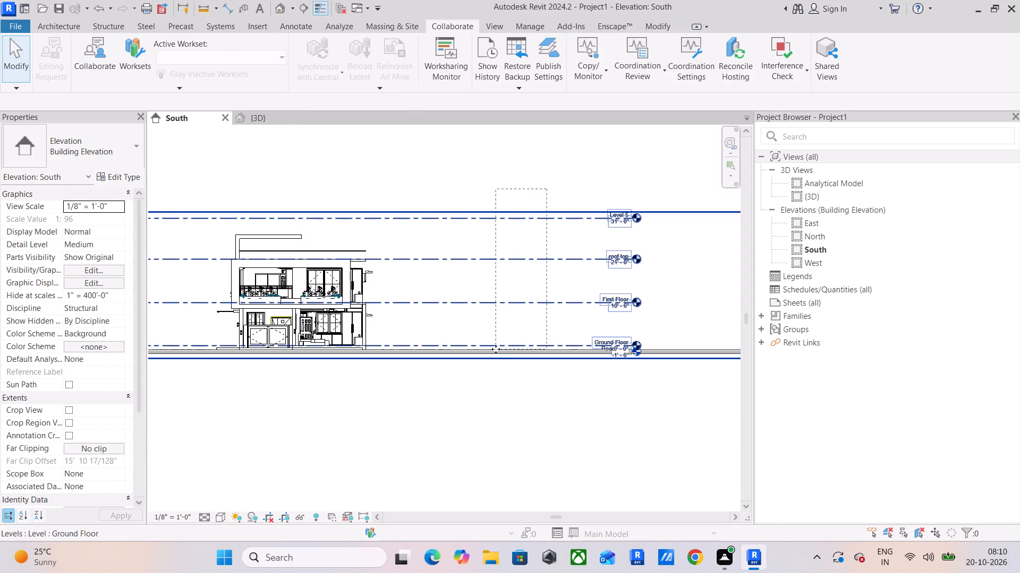
click(596, 57)
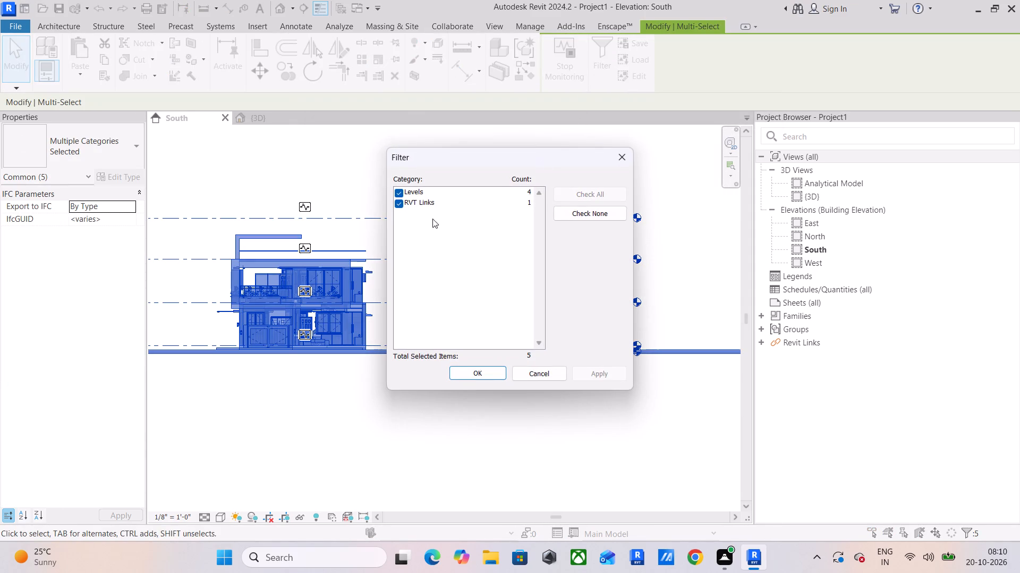
click(397, 201)
click(466, 377)
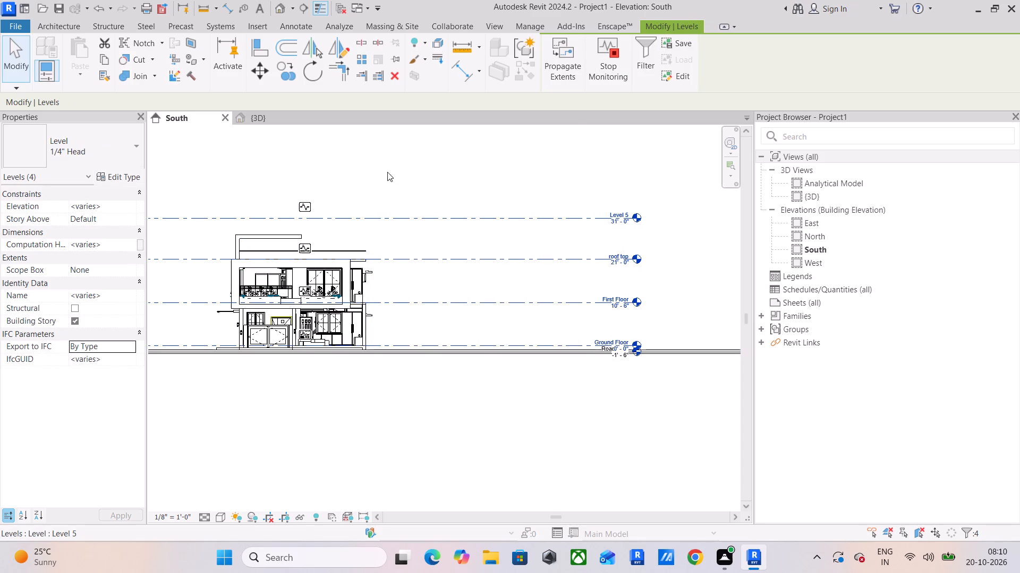
click(565, 60)
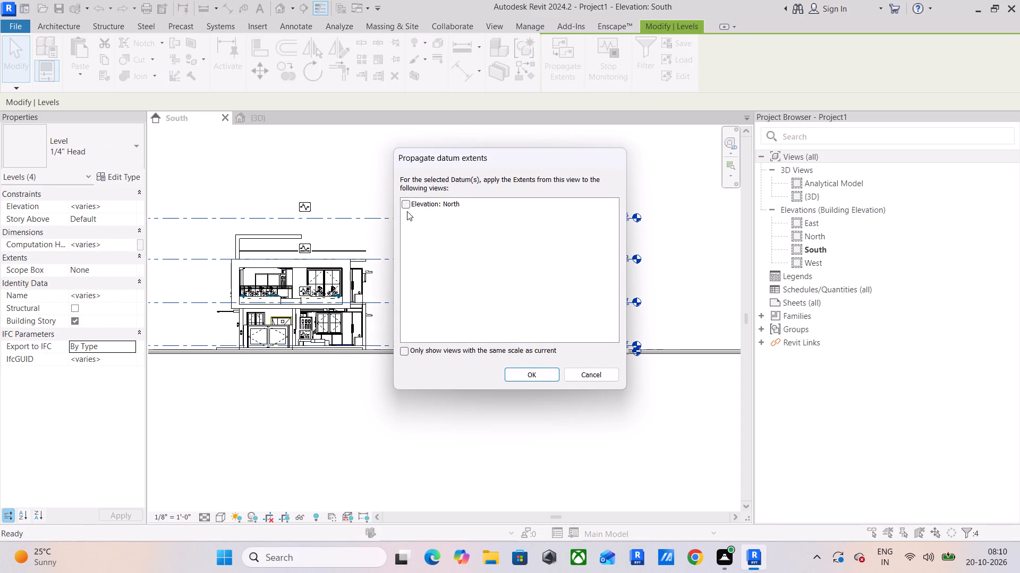
click(399, 204)
click(404, 206)
click(518, 374)
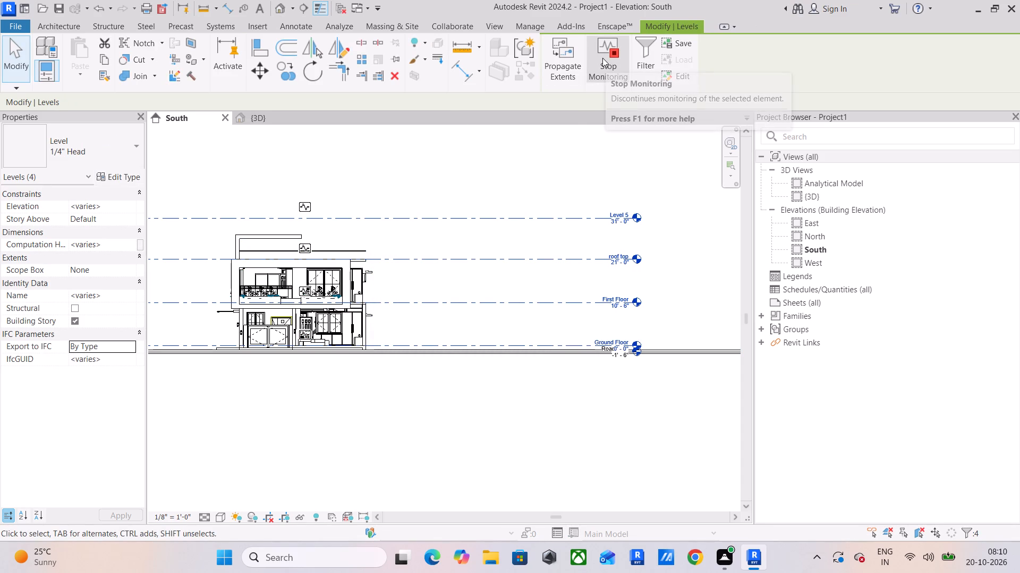
Examine the available view filters and the type properties of the selected 1/4" Head levels, then clear the selection.
click(671, 73)
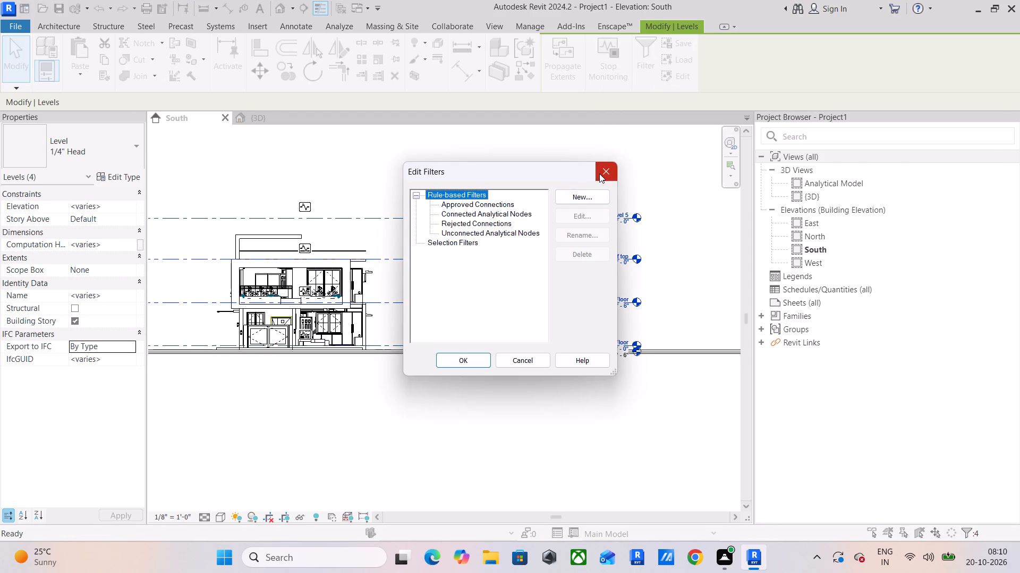
click(599, 173)
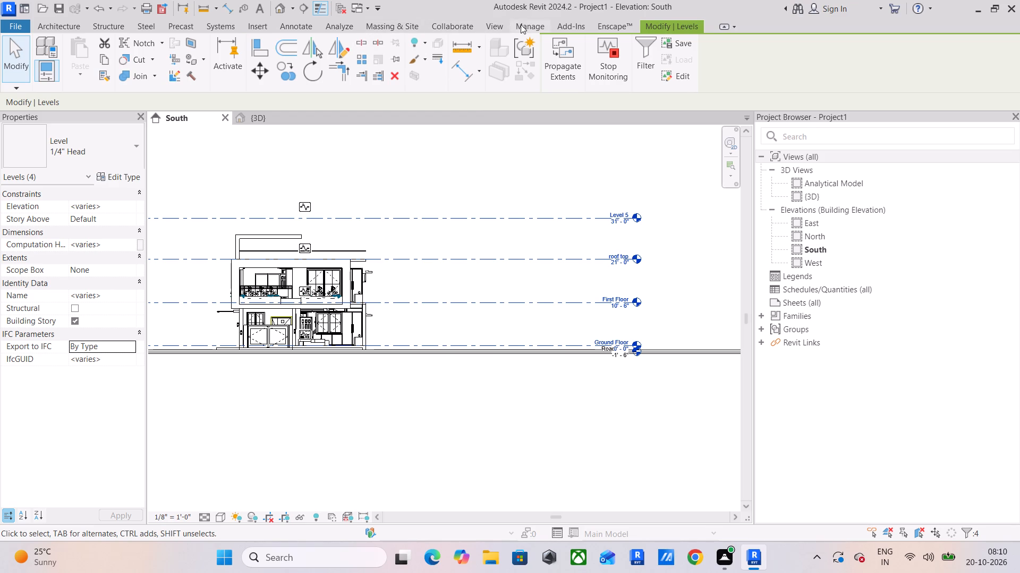
click(55, 42)
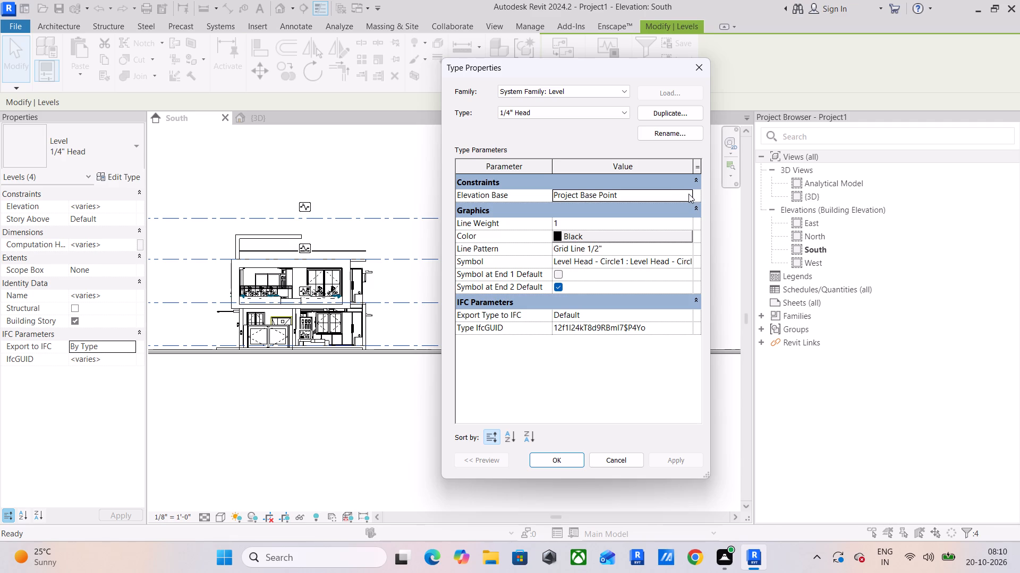
click(698, 72)
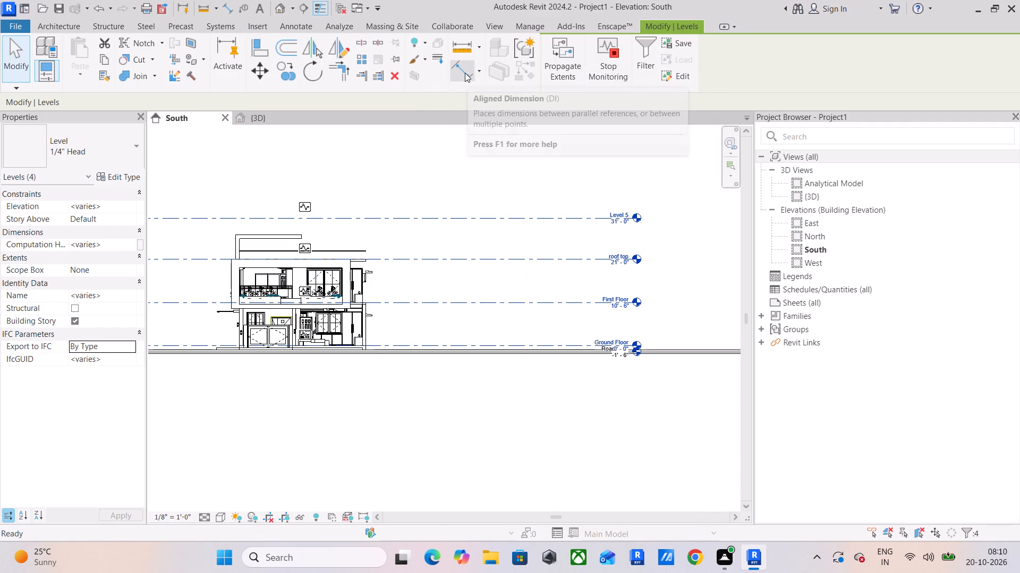
click(436, 23)
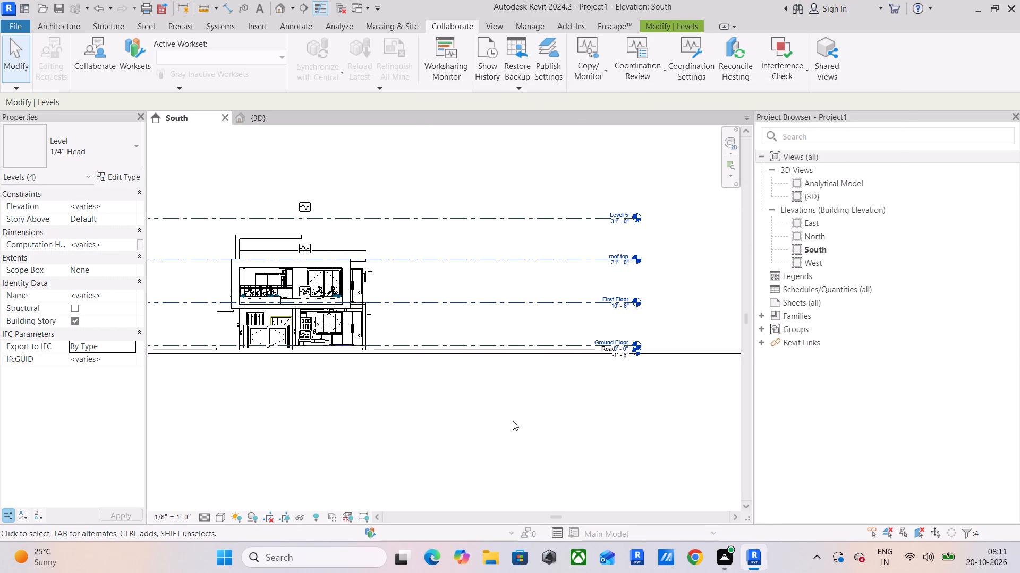
click(568, 423)
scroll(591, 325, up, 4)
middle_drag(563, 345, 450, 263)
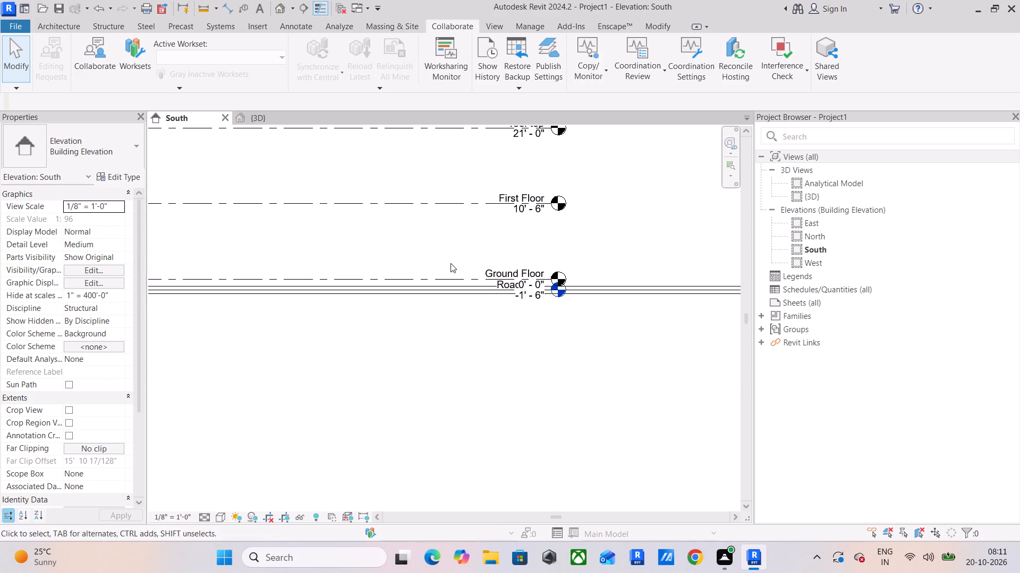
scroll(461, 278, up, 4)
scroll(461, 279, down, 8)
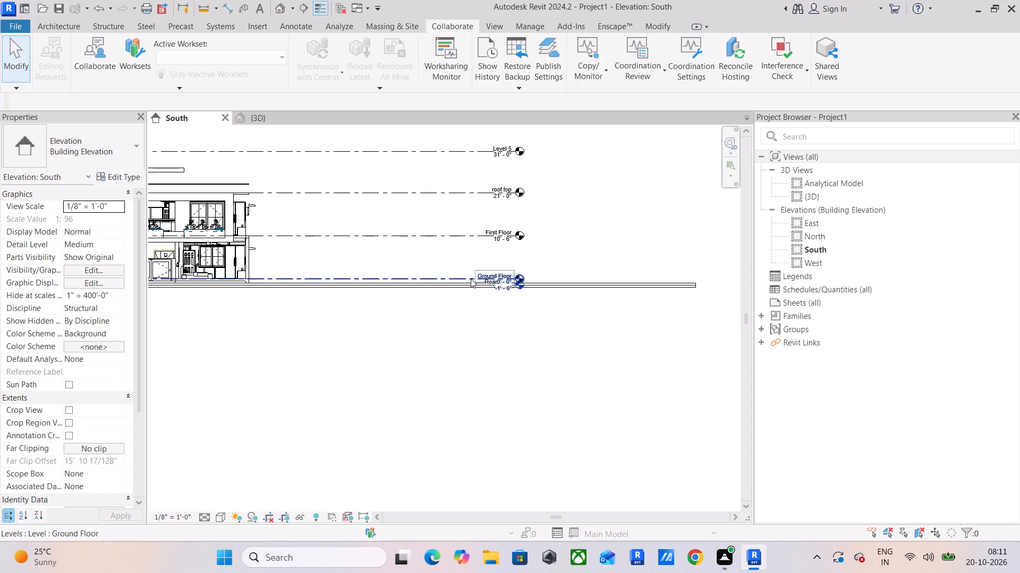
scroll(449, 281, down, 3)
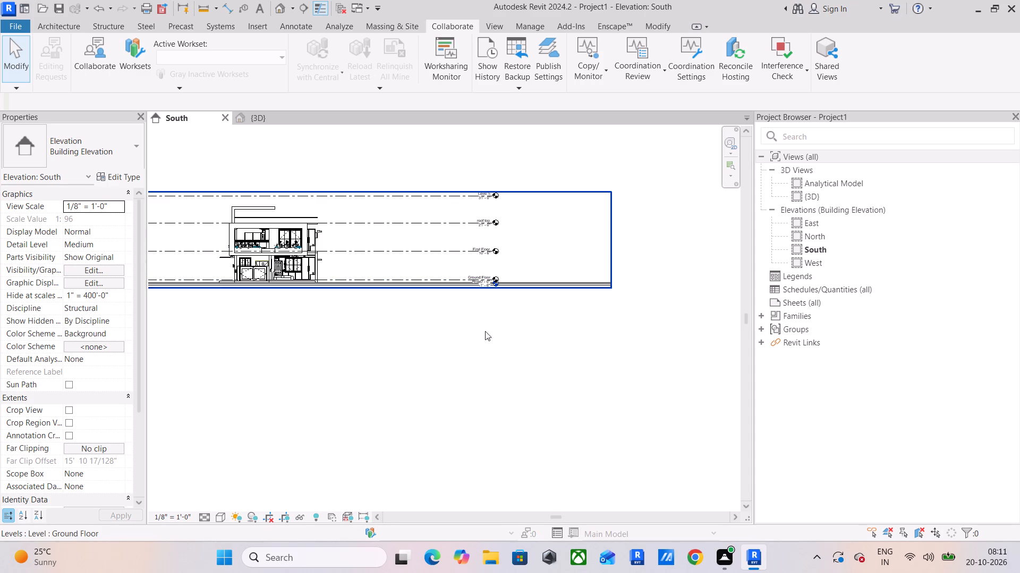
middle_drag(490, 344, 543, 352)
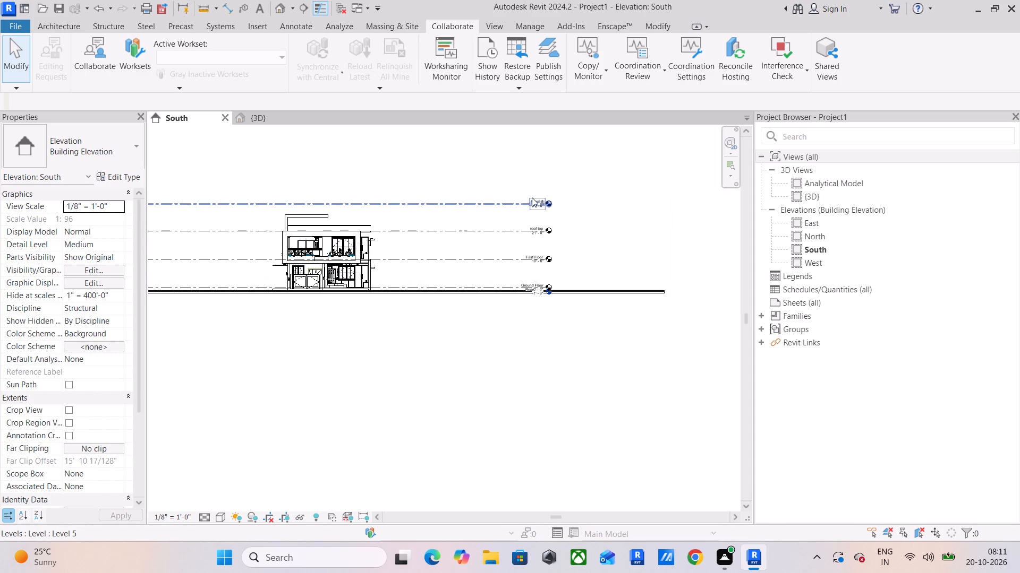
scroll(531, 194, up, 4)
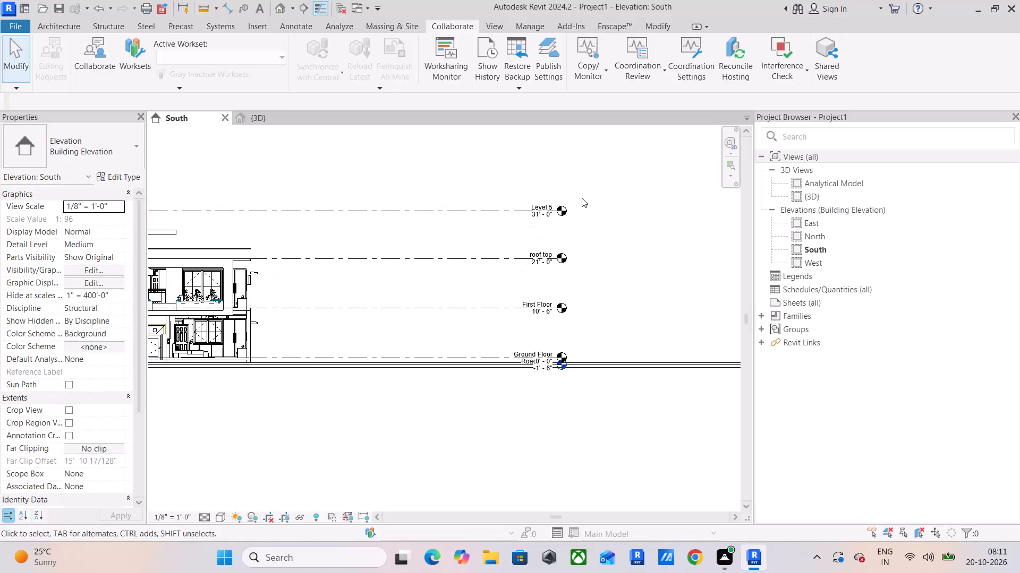
Select the four copied villa levels in the South elevation, filtering out the RVT link, and delete them.
drag(589, 186, 463, 363)
click(611, 62)
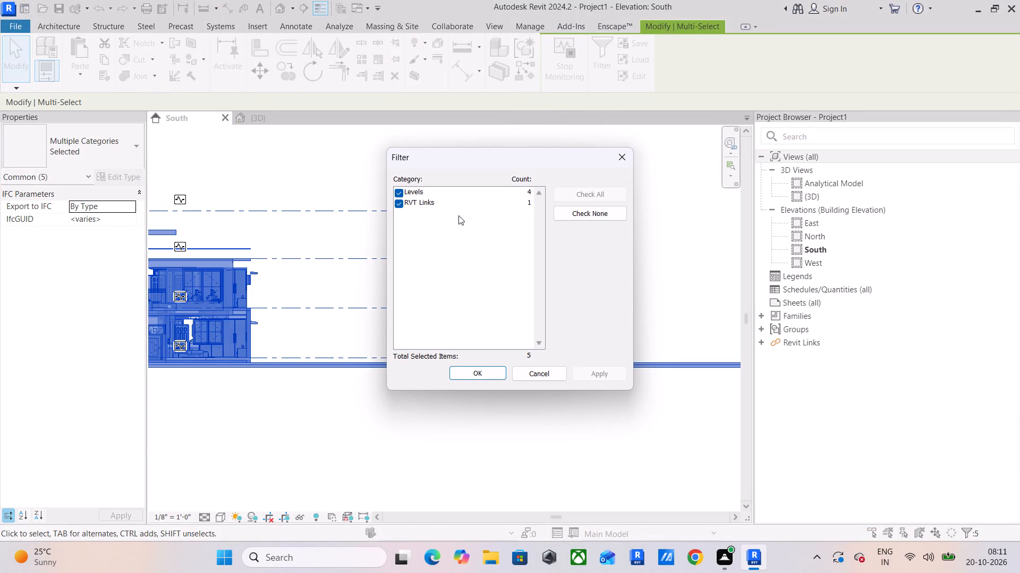
click(398, 203)
click(465, 376)
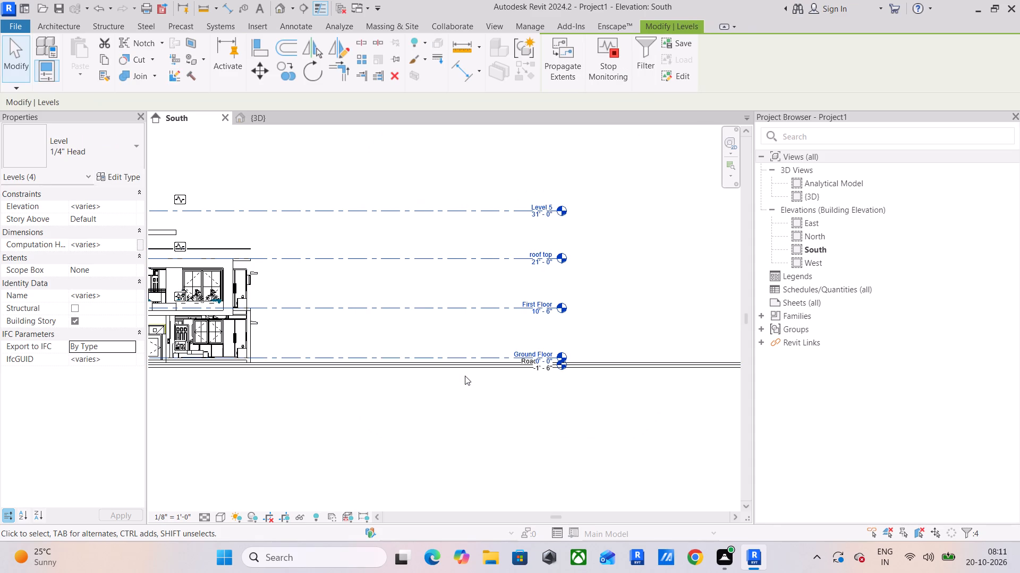
key(Delete)
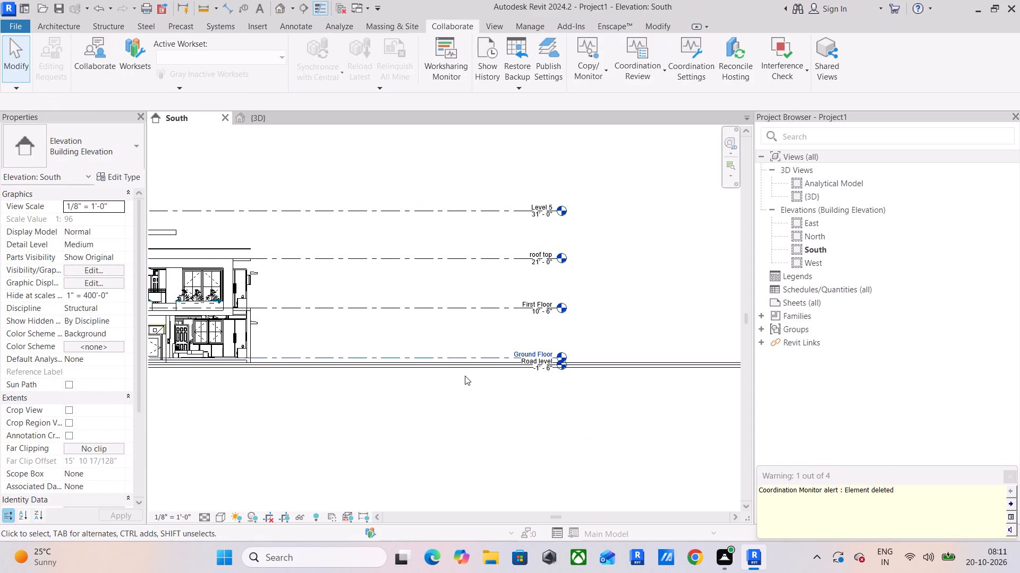
click(1009, 472)
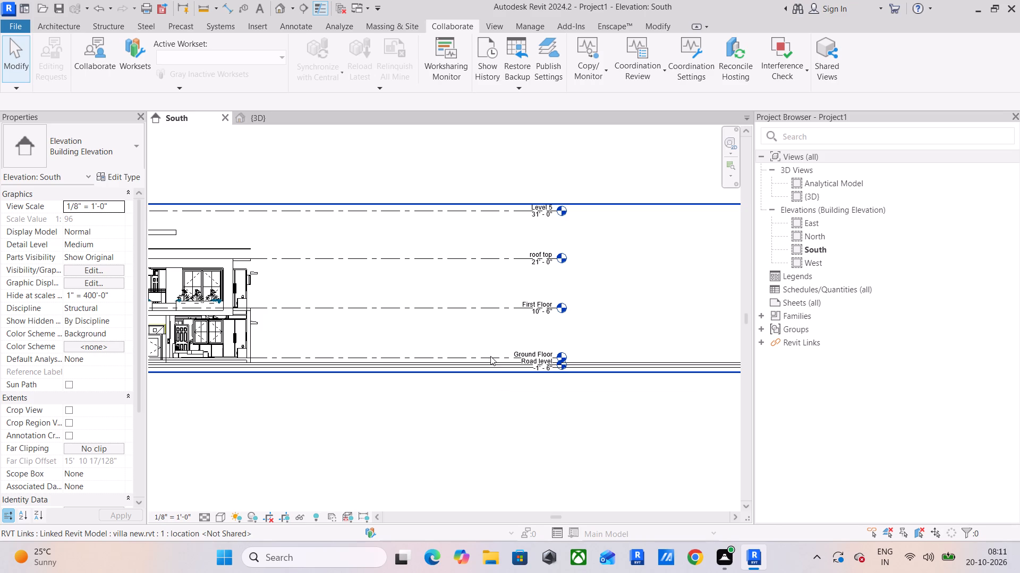
Draw a 1/4" Head level with a plan view along the linked villa's full Ground Floor line, at about 0' - 0 1/4".
middle_drag(490, 356, 670, 348)
middle_drag(300, 306, 319, 306)
middle_drag(331, 308, 453, 309)
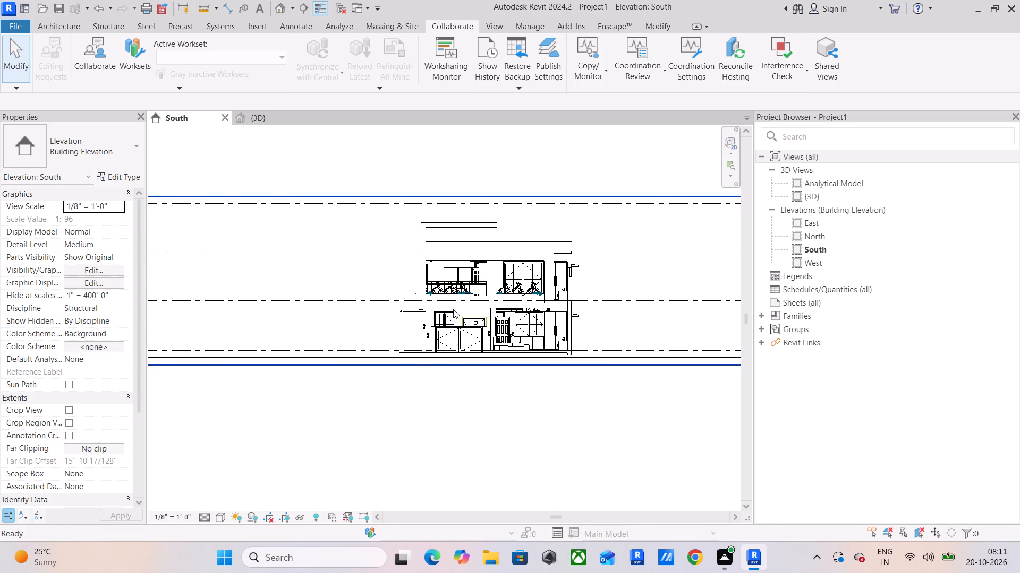
scroll(453, 309, down, 5)
middle_drag(428, 305, 401, 307)
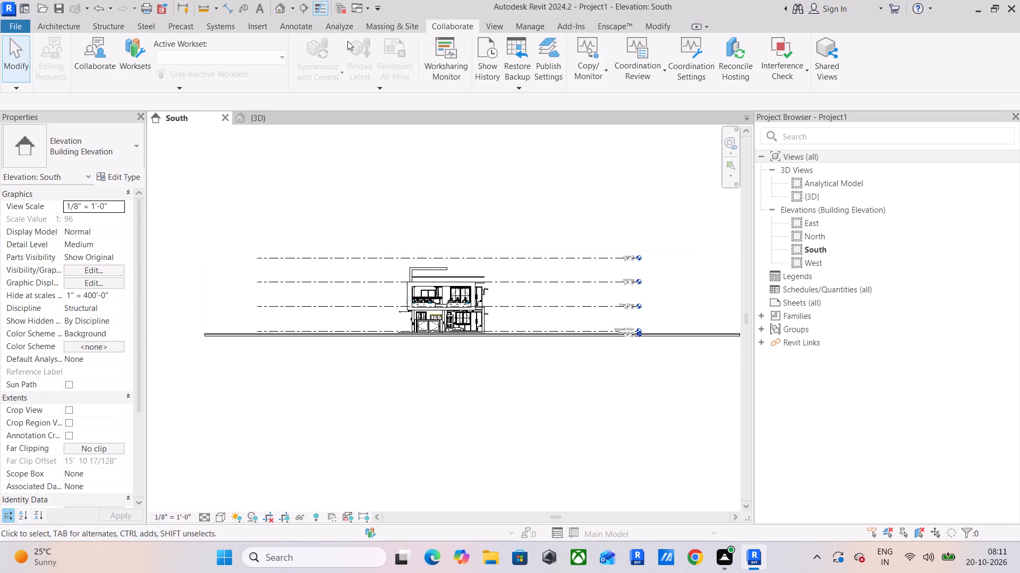
click(61, 32)
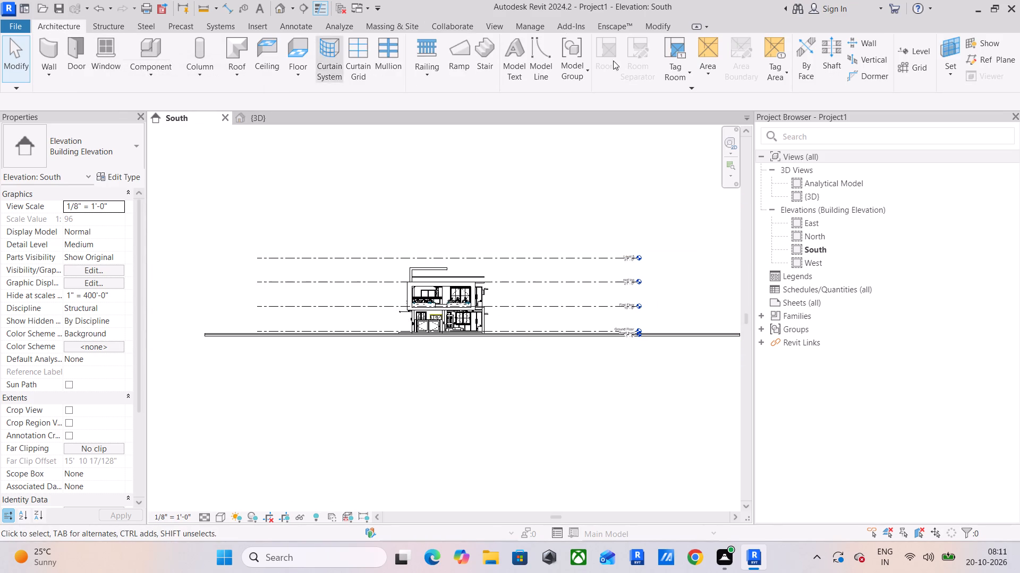
click(907, 54)
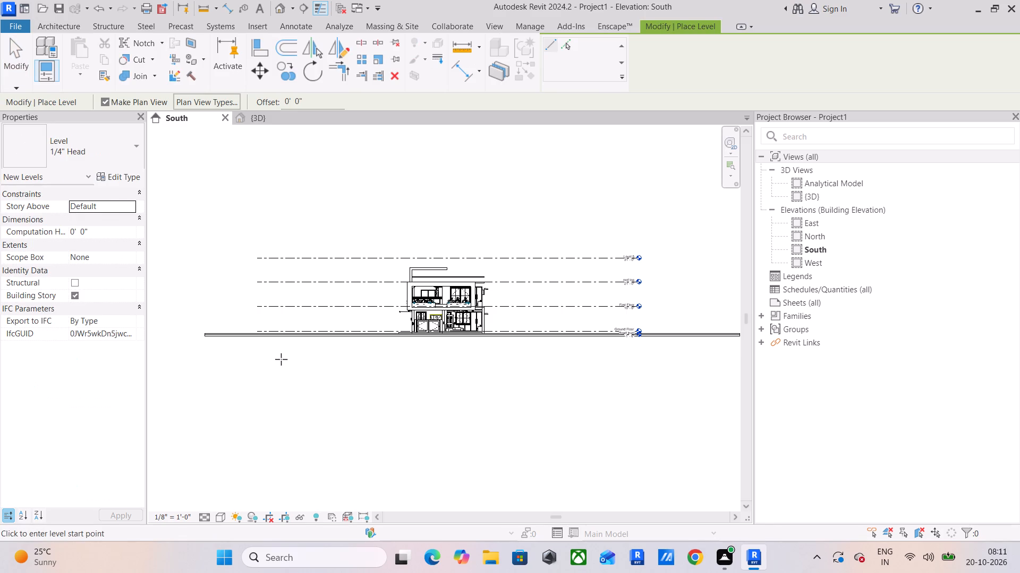
scroll(259, 327, up, 9)
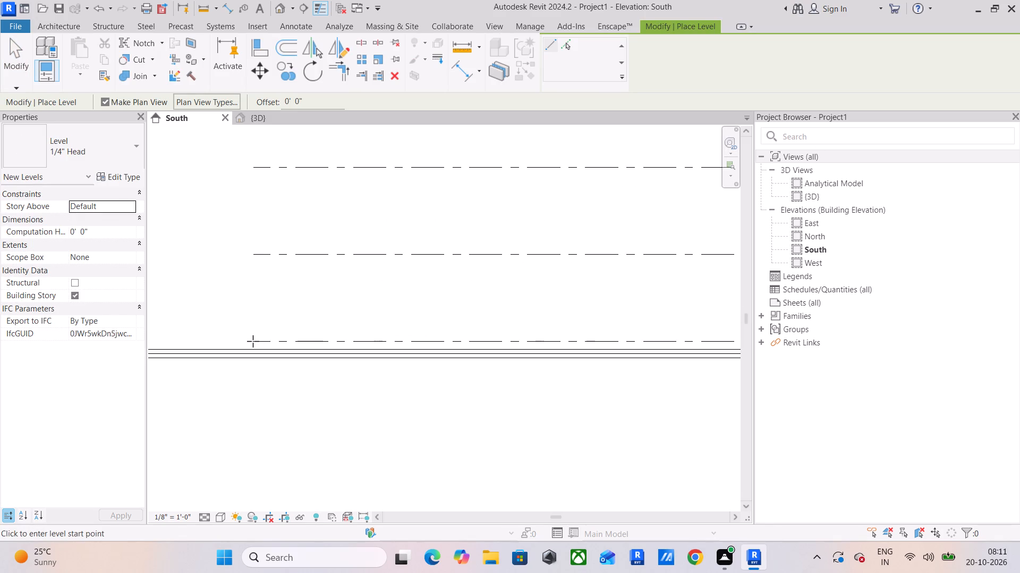
click(253, 341)
scroll(532, 347, down, 5)
middle_drag(567, 348, 195, 324)
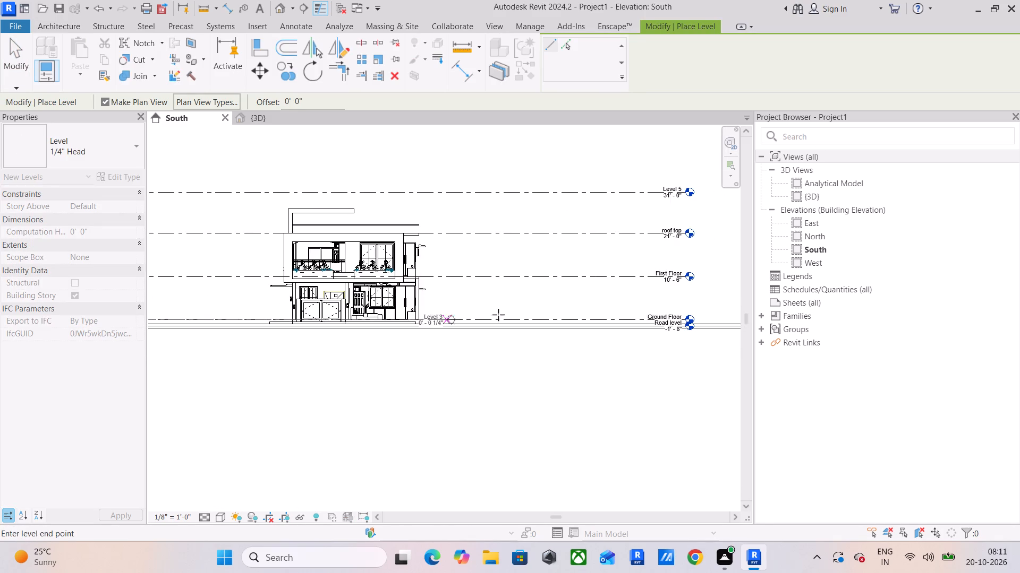
scroll(700, 291, up, 11)
middle_drag(624, 331, 491, 205)
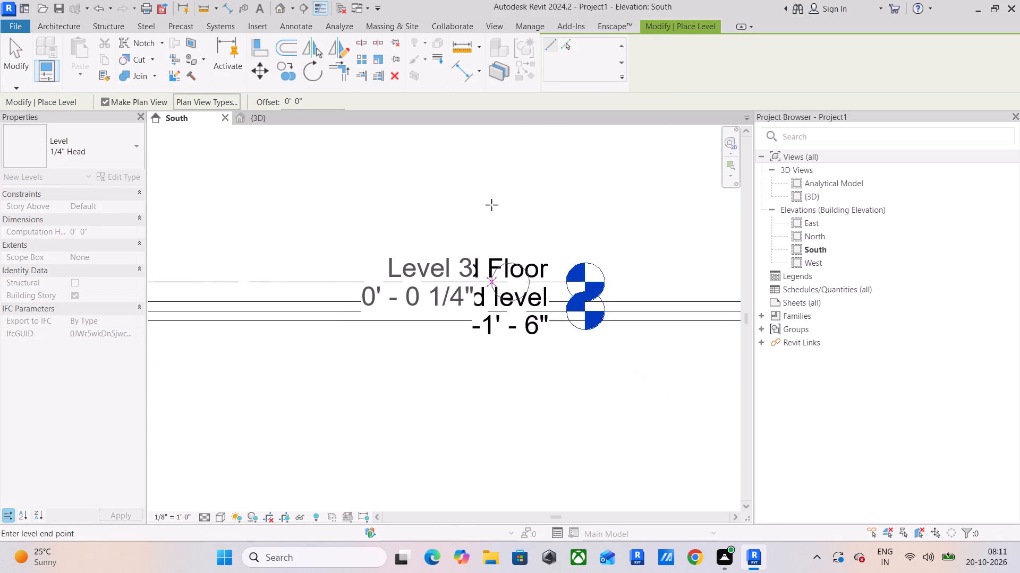
scroll(513, 248, up, 5)
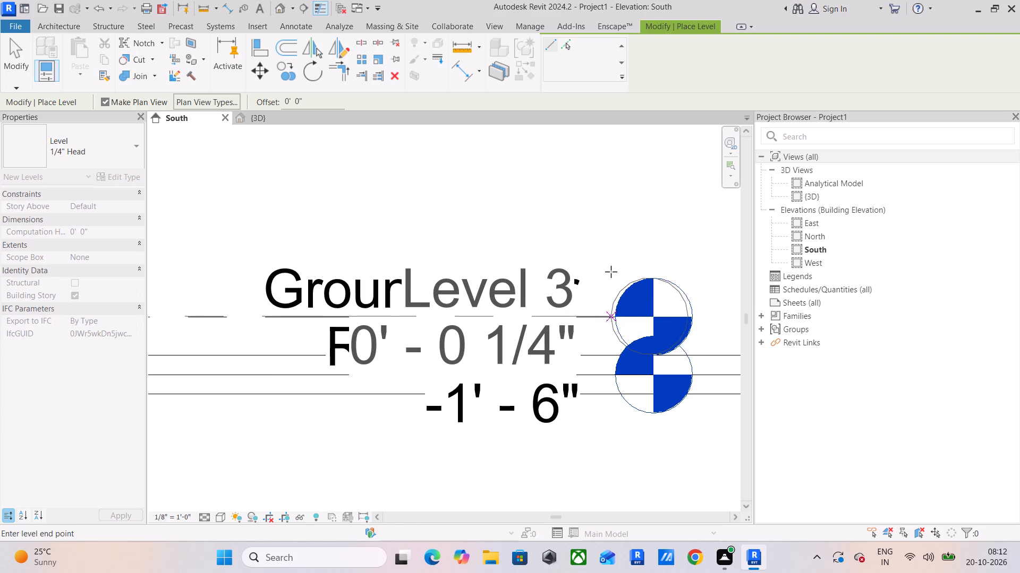
click(615, 272)
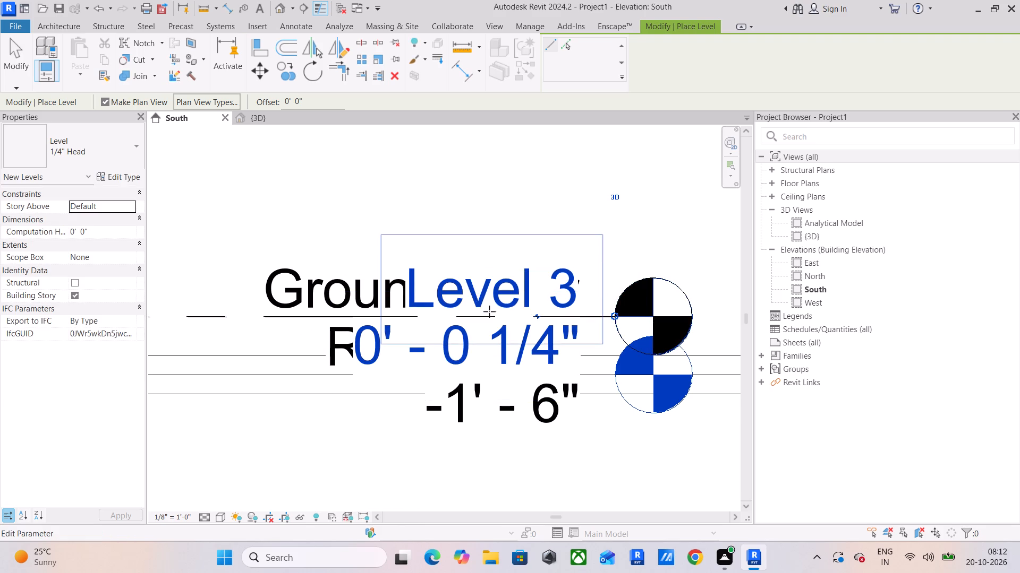
Rename the newly drawn level as GROUND FLOOR.
scroll(463, 309, down, 4)
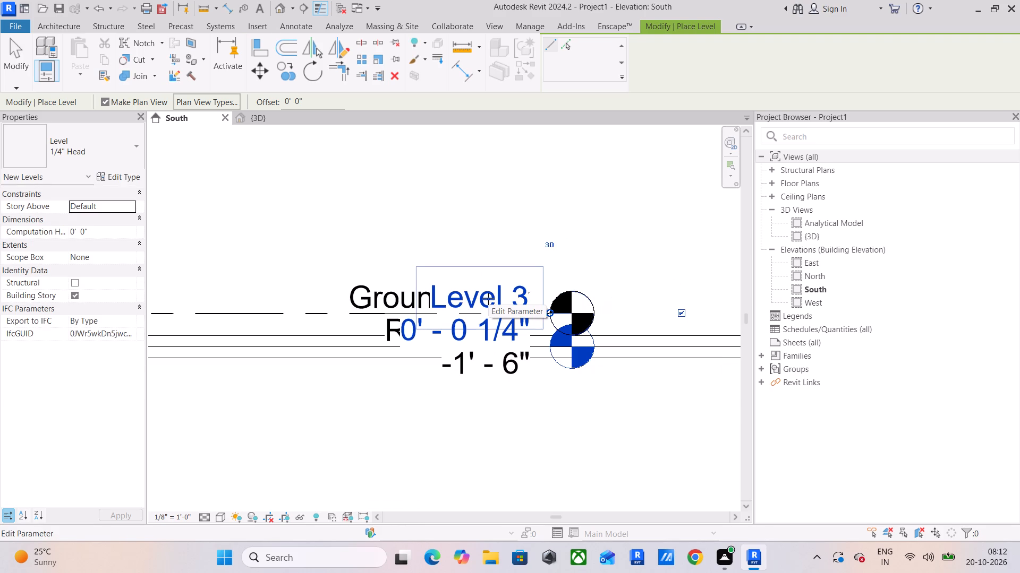
click(488, 299)
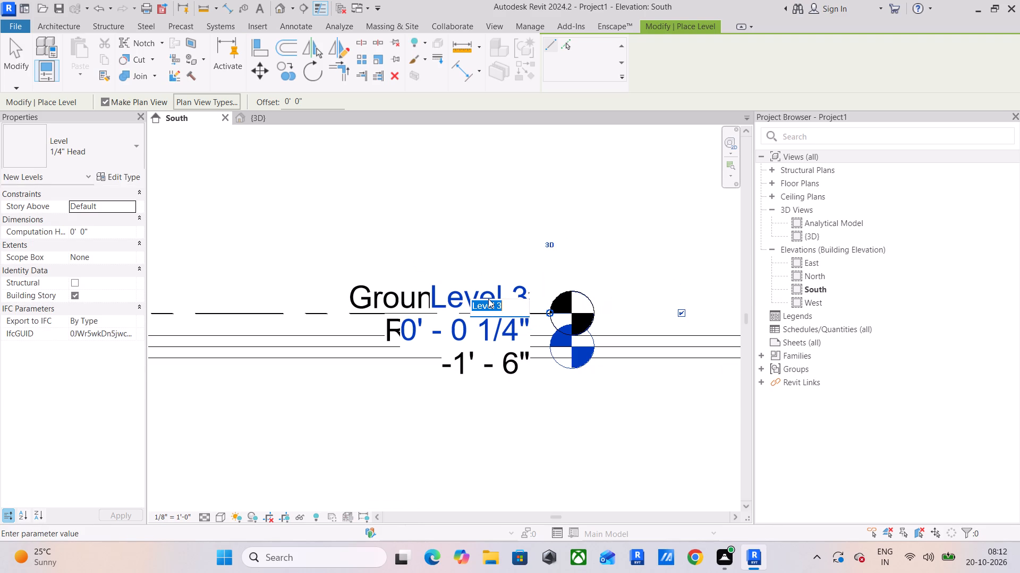
text(GROUND FLOOR)
key(Return)
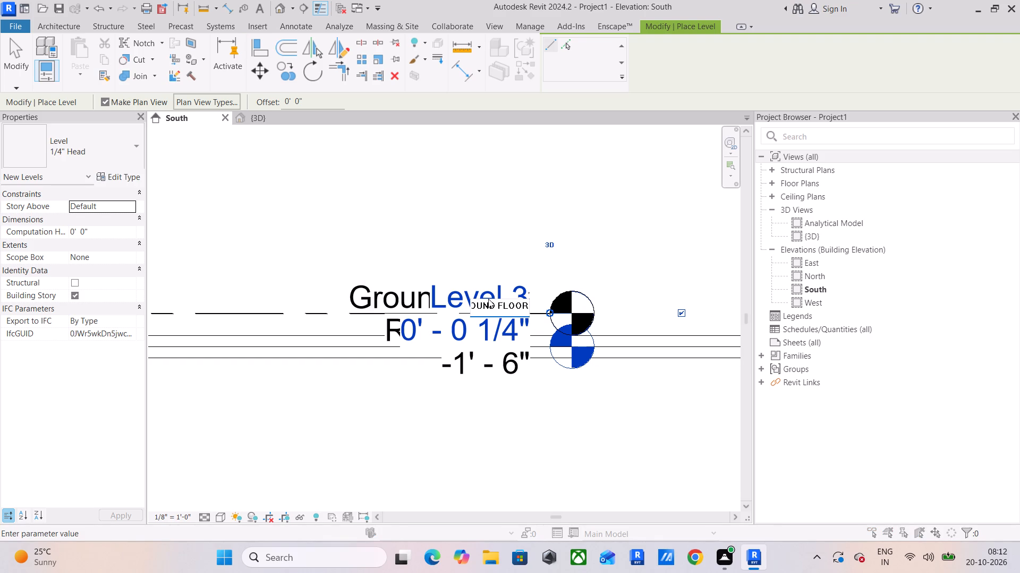
click(544, 275)
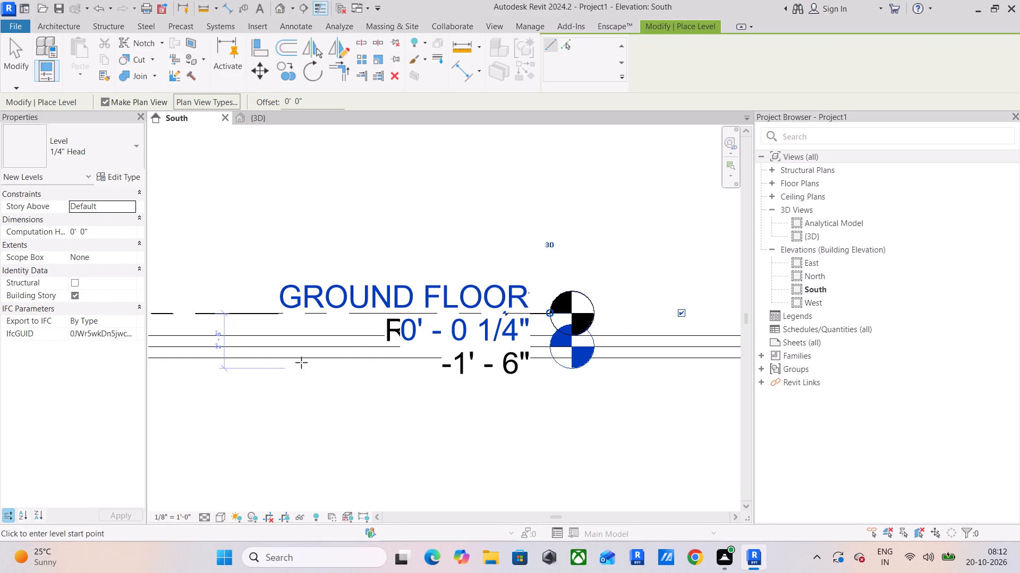
Set the GROUND FLOOR level's elevation to 0 and finish placing levels.
scroll(349, 353, down, 2)
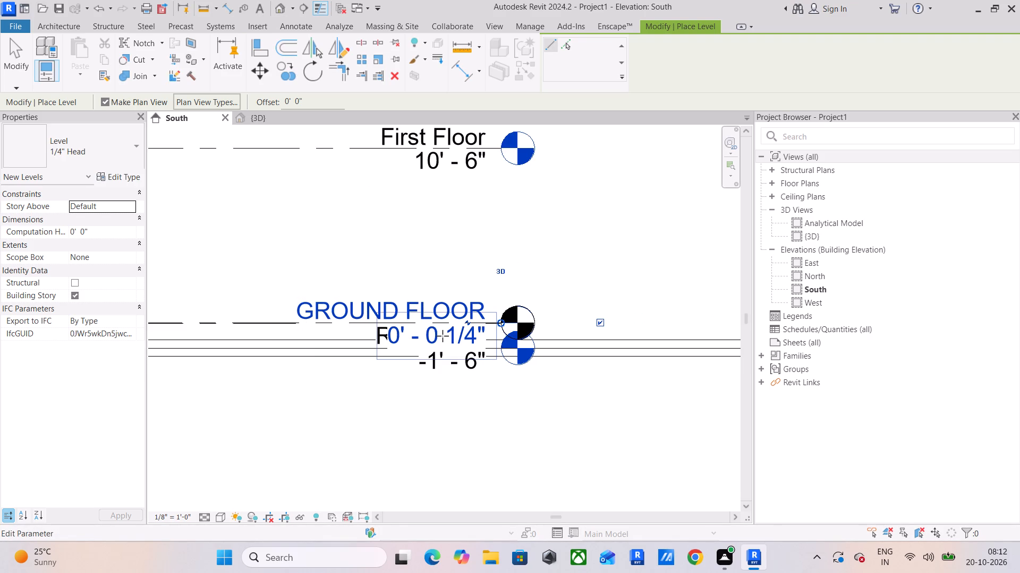
click(443, 336)
key(0)
key(Return)
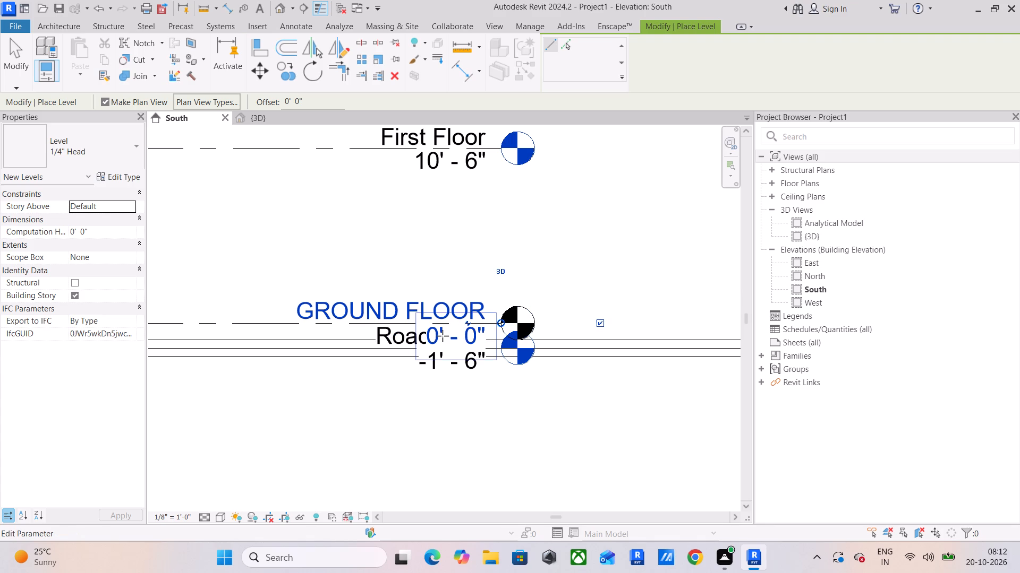
key(Escape)
key(Escape)
key(Escape)
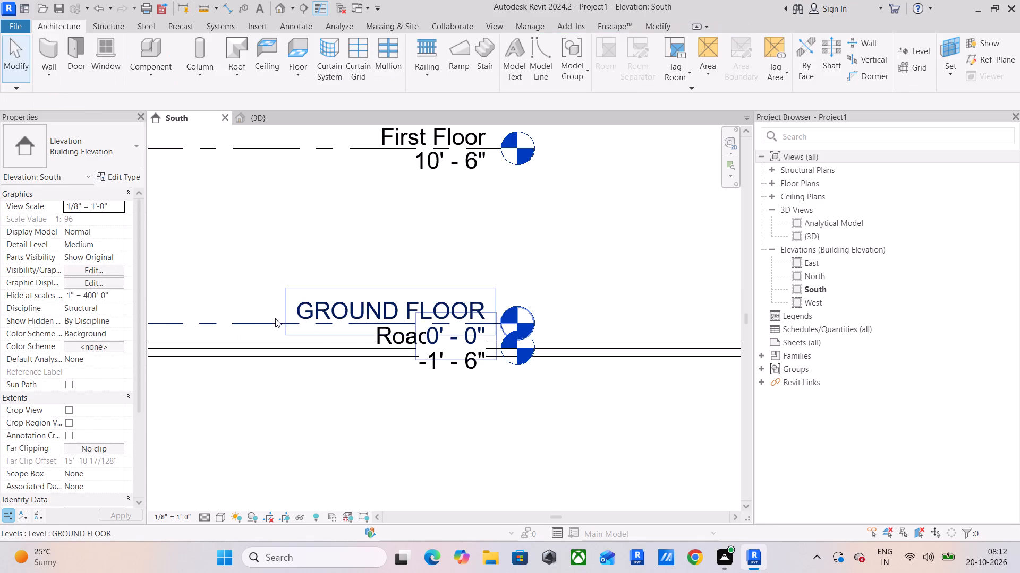
Create a similar level from the GROUND FLOOR line by picking it with an offset of -1' 6".
click(261, 323)
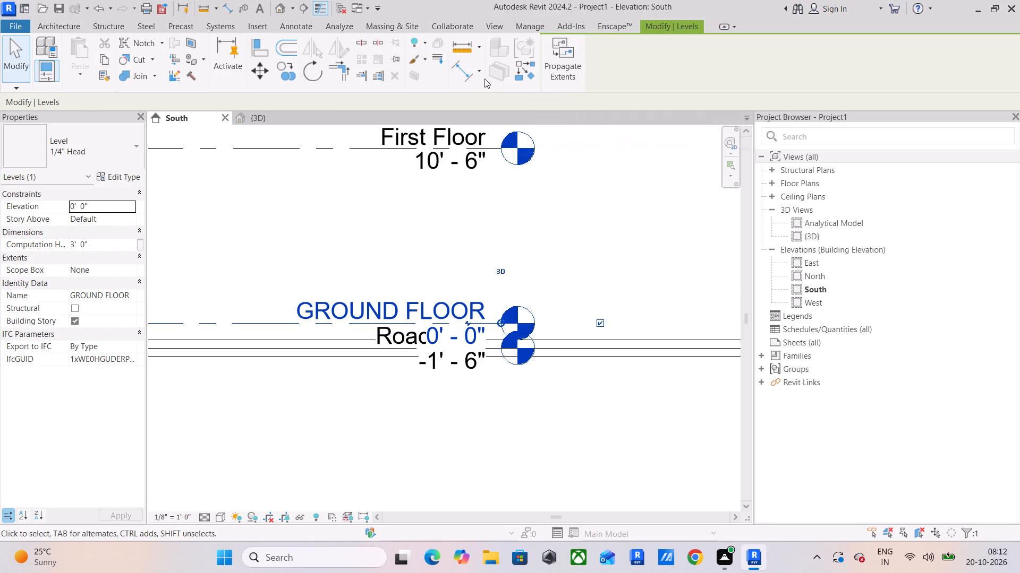
click(526, 72)
click(563, 41)
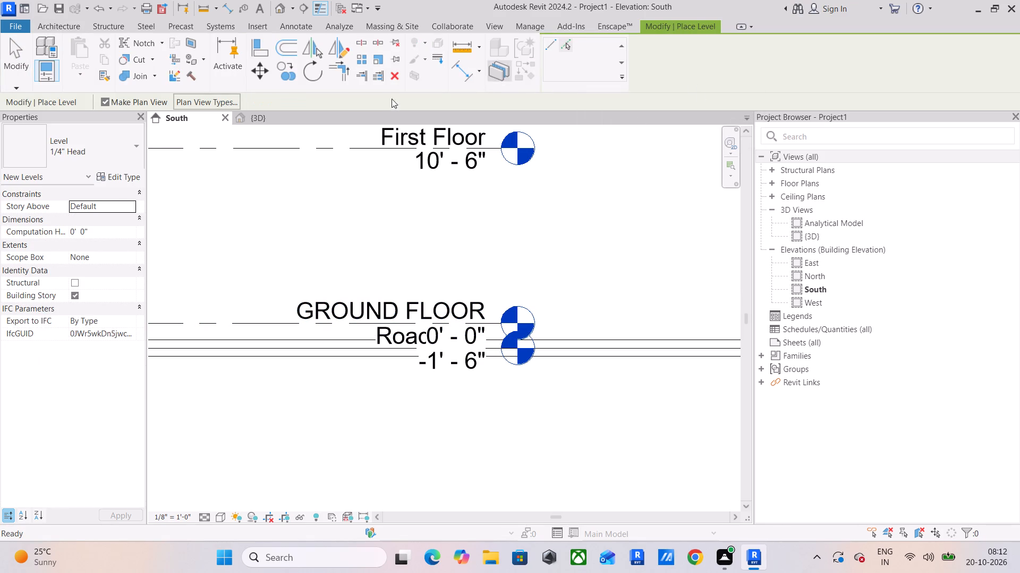
drag(308, 98, 251, 102)
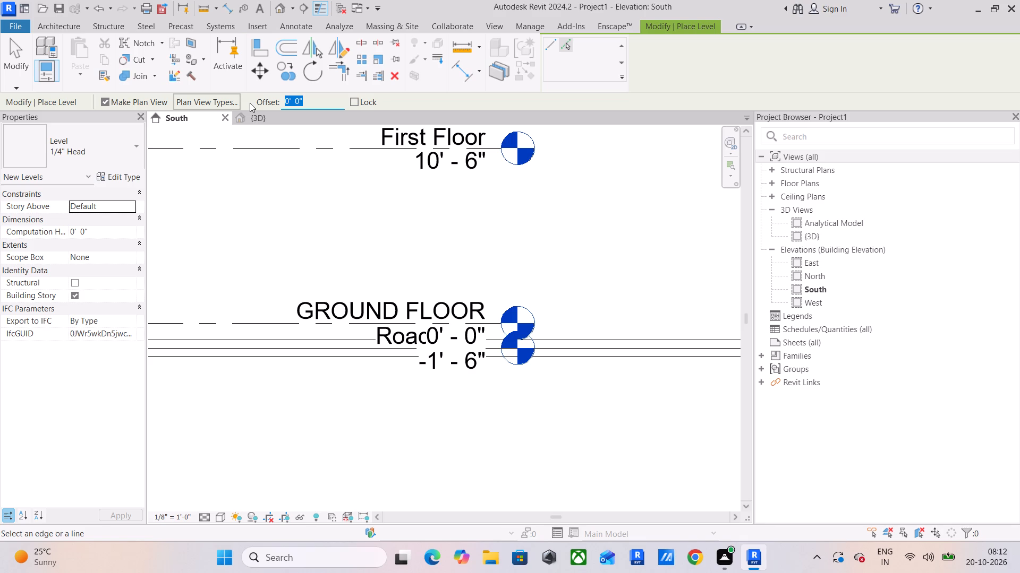
text(-1'6")
key(Return)
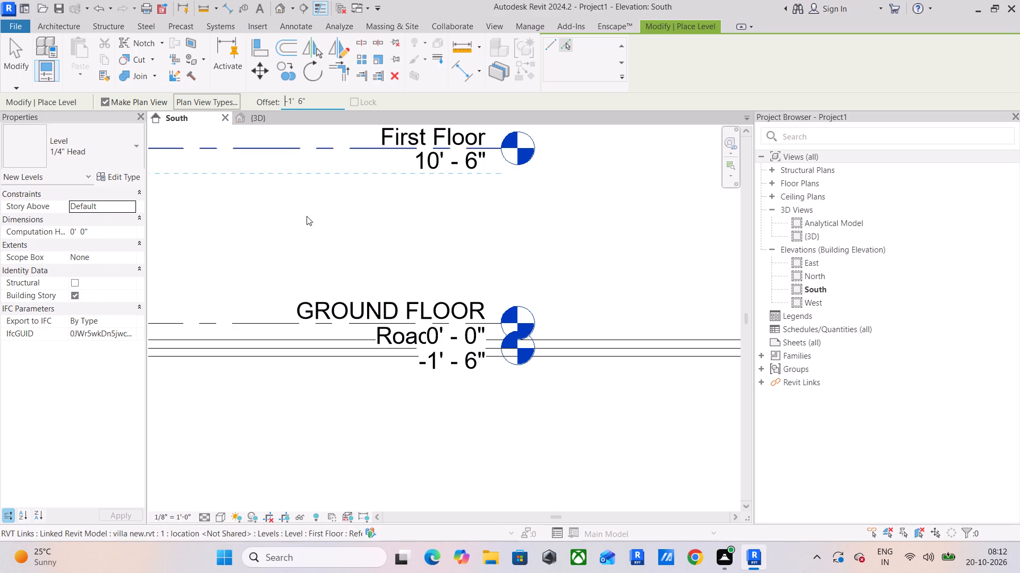
click(260, 320)
Rename the new level below GROUND FLOOR as ROAD LEVEL.
click(455, 342)
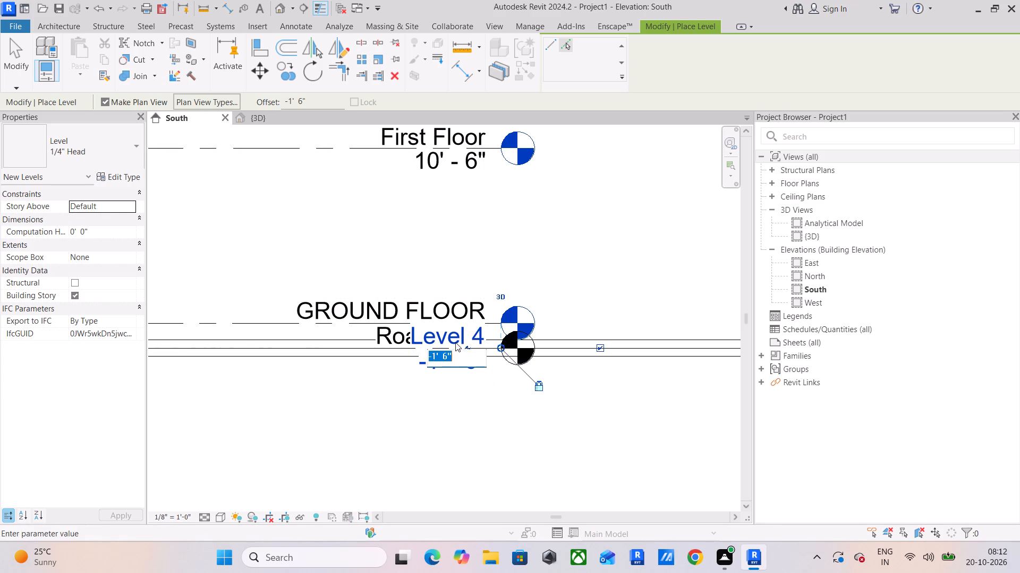
click(453, 337)
click(453, 337)
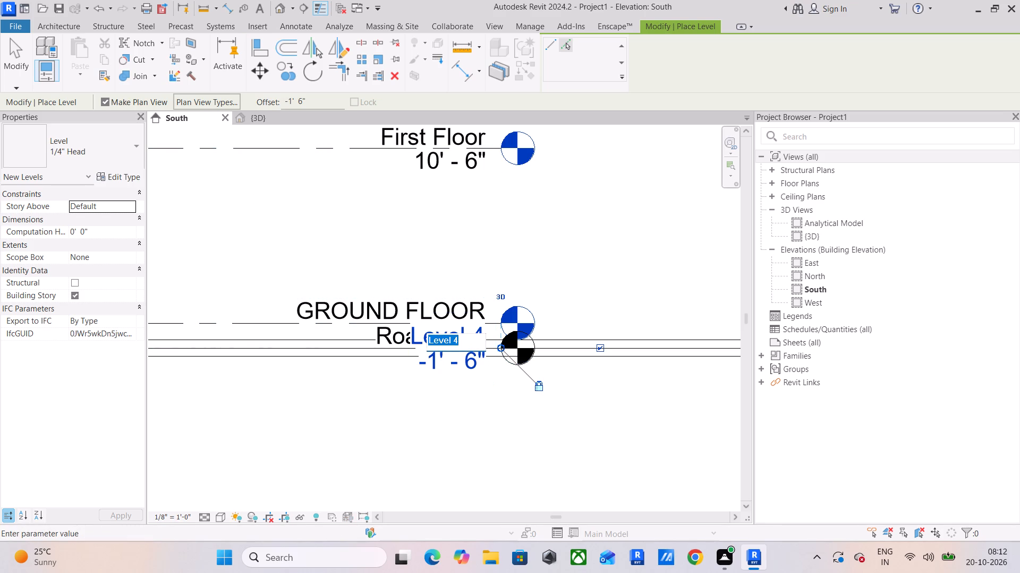
text(ROAD LEVEL)
click(589, 242)
click(552, 277)
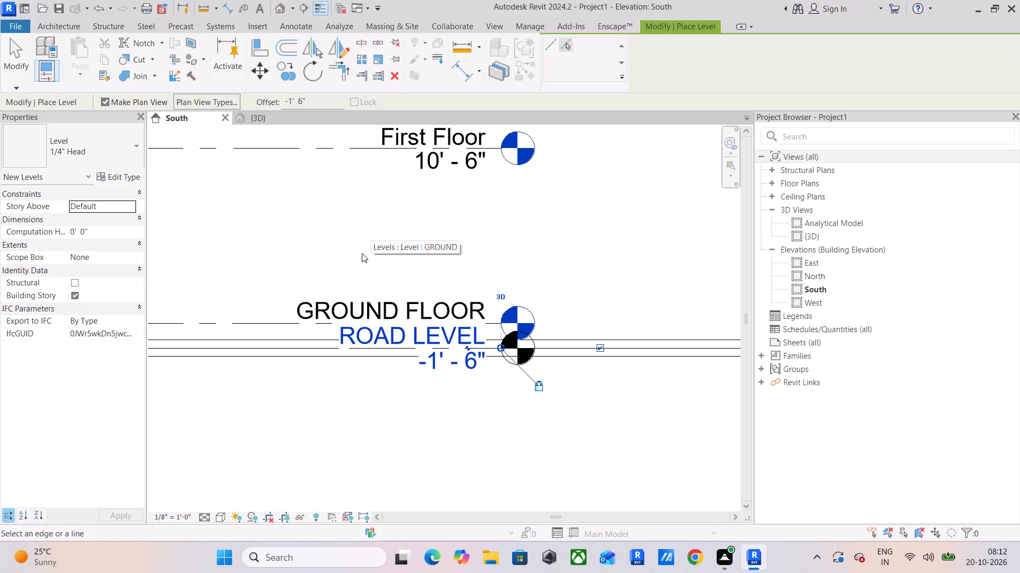
Create a level offset 10' 6" above GROUND FLOOR by picking its line.
drag(320, 103, 255, 102)
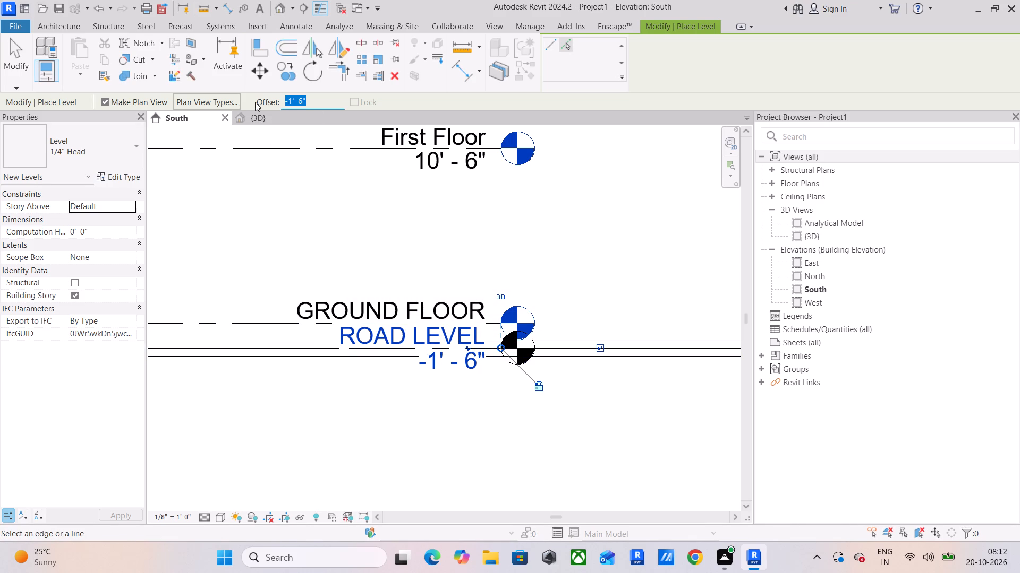
text(10'6")
key(Return)
click(233, 320)
Create another level 10' 6" above the new first-floor level by picking its line, undoing any copy placed on the wrong side.
scroll(188, 157, down, 3)
middle_drag(227, 176, 429, 280)
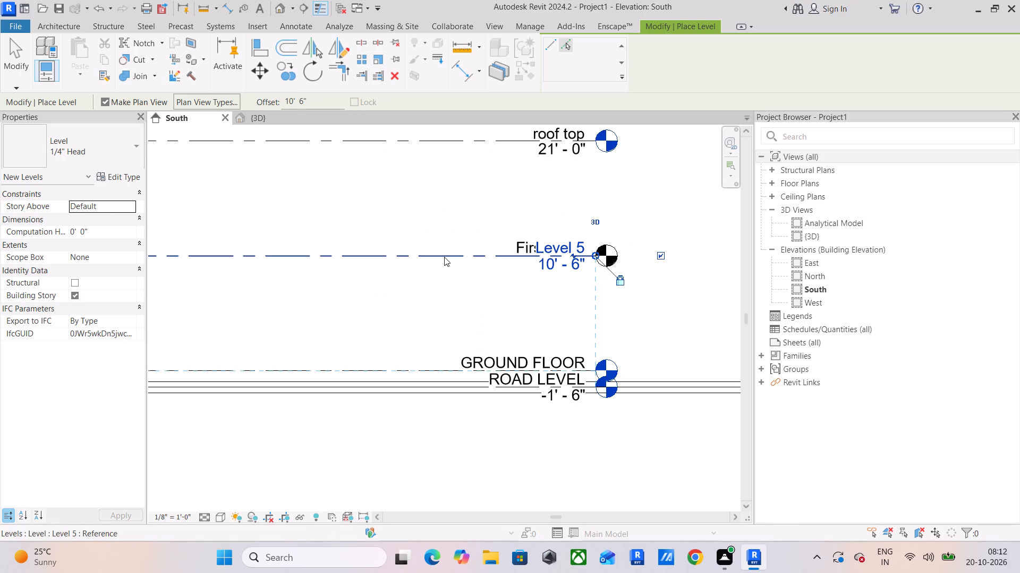
click(444, 257)
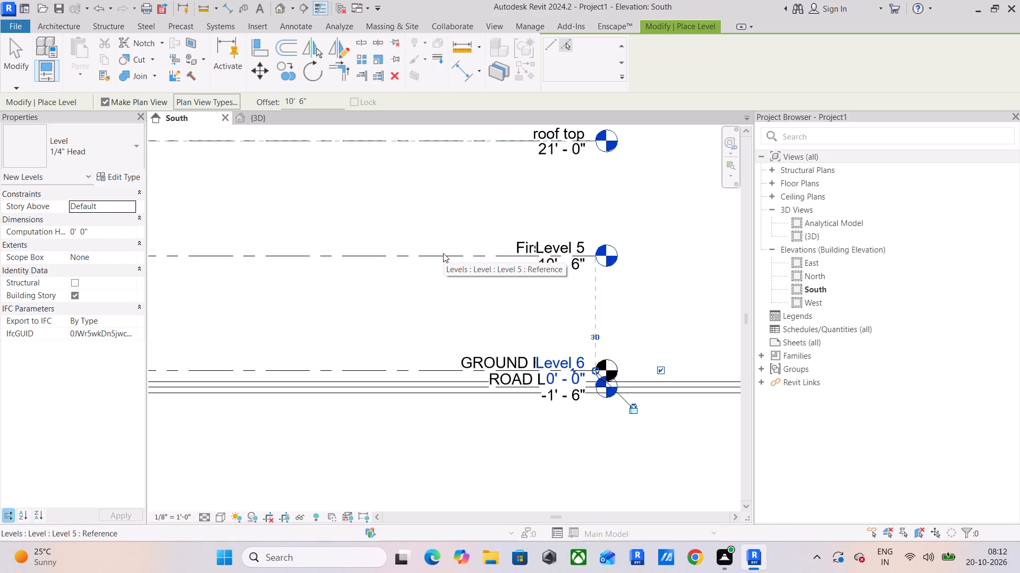
key(ctrl+z)
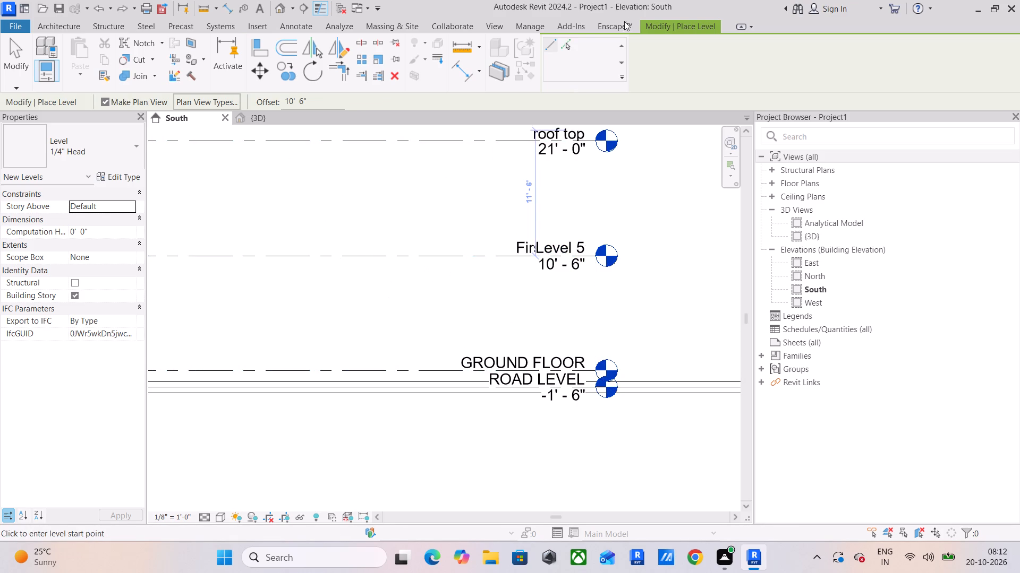
click(564, 46)
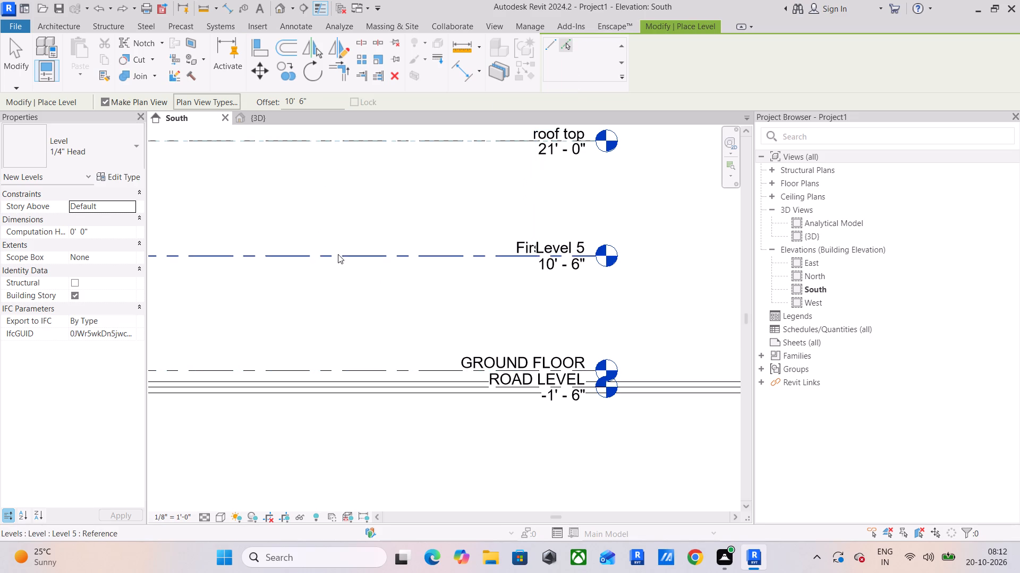
click(338, 253)
scroll(349, 219, down, 3)
middle_drag(352, 214, 368, 368)
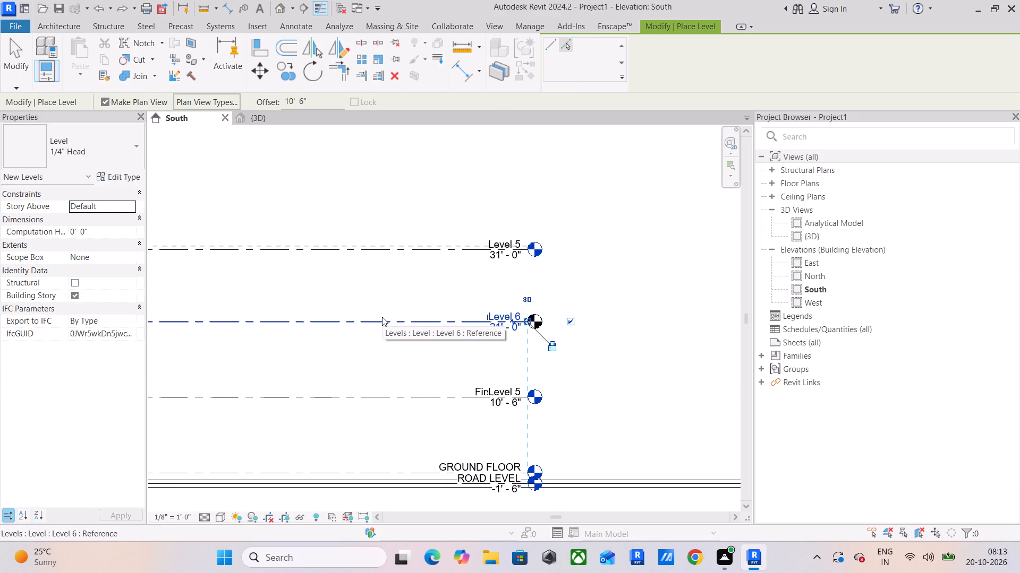
Create a level above the 21' level by picking its line at the 10' 6" offset, and set its elevation to 31'.
click(382, 317)
scroll(500, 256, up, 6)
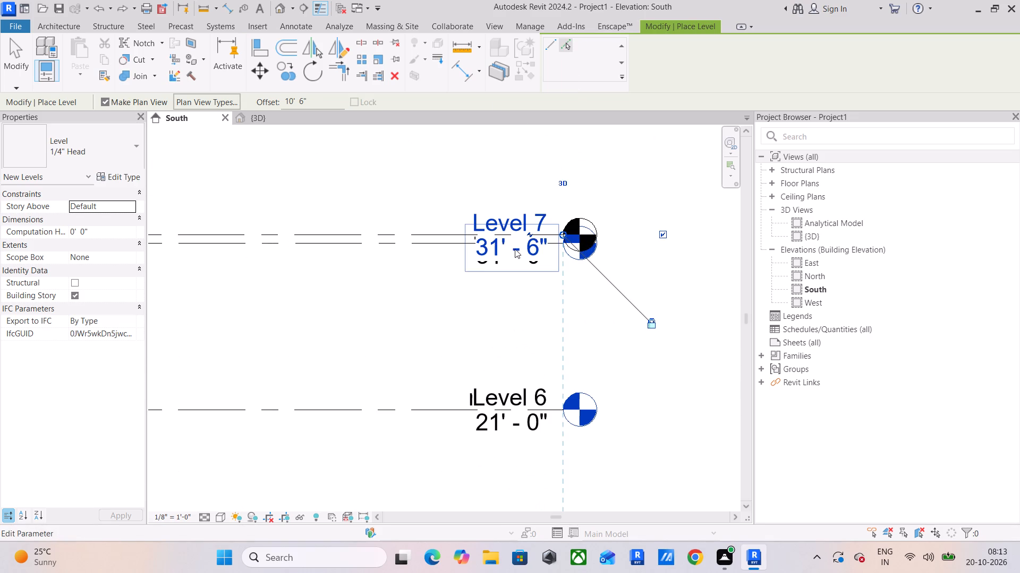
click(515, 249)
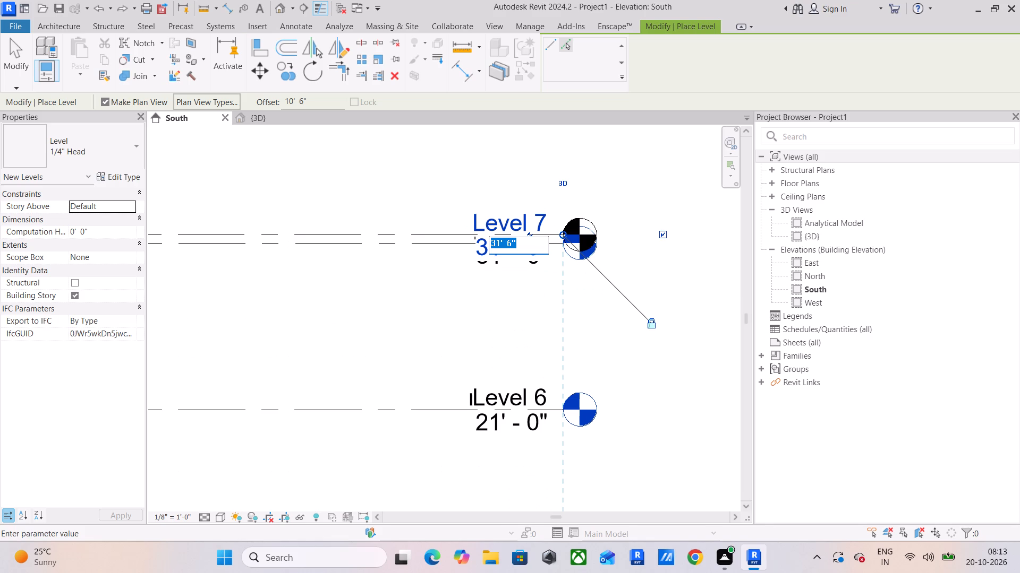
text(31')
key(Return)
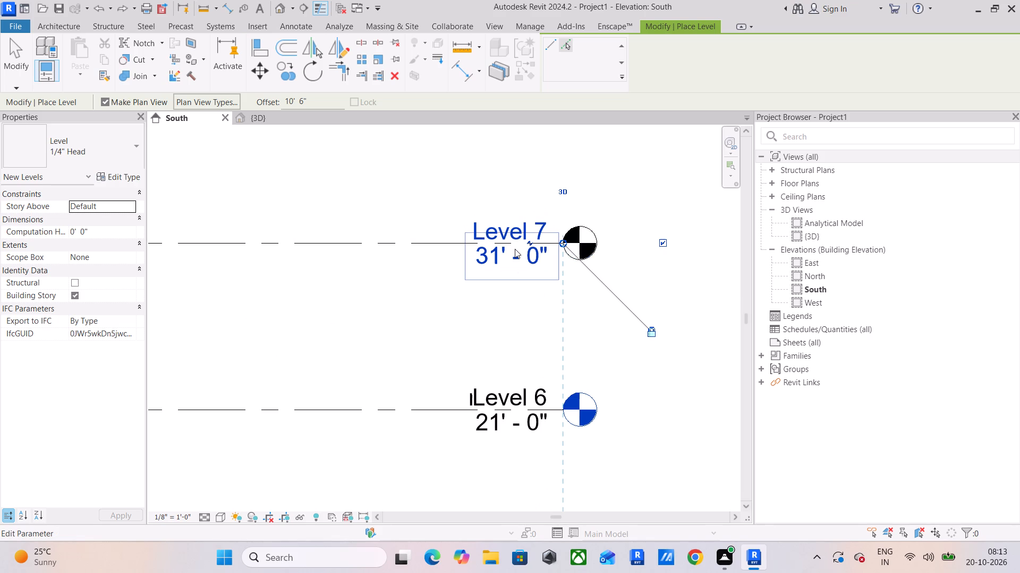
Rename the new 31' level as ROOF TOP along with its corresponding views, undoing any stray level placed.
click(520, 234)
text(ROOF TOP)
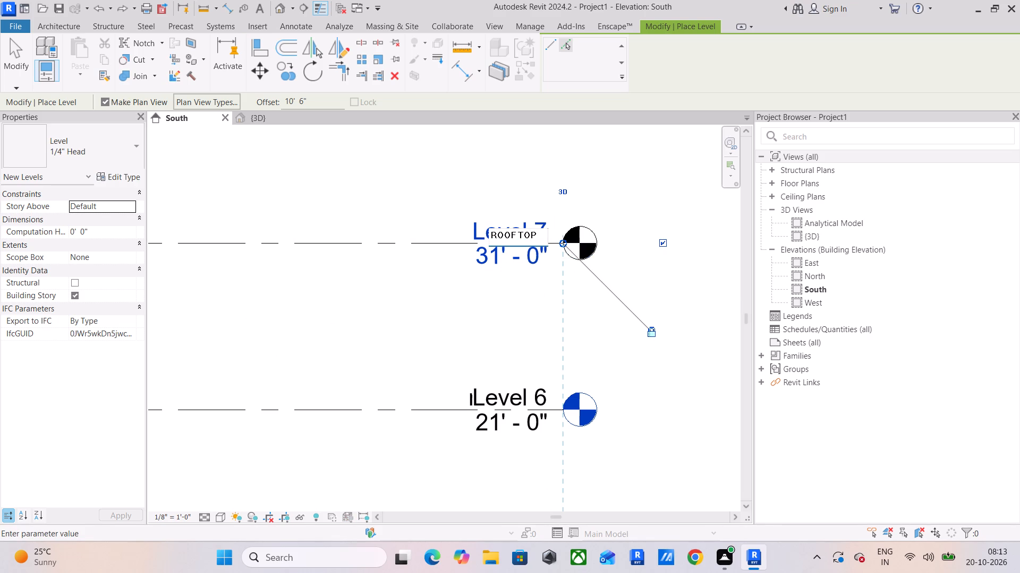
key(Return)
click(550, 275)
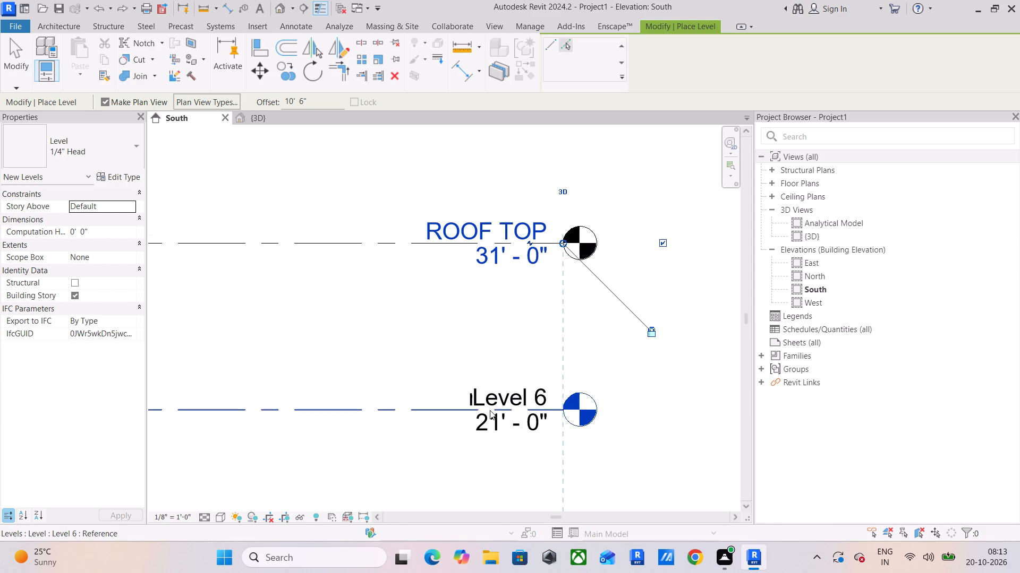
click(514, 398)
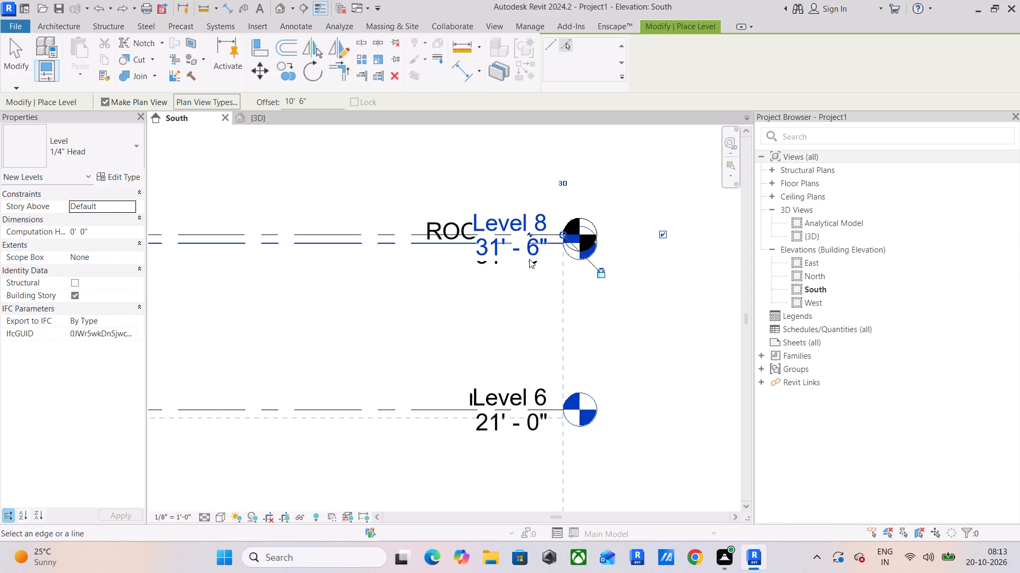
key(ctrl+z)
key(Escape)
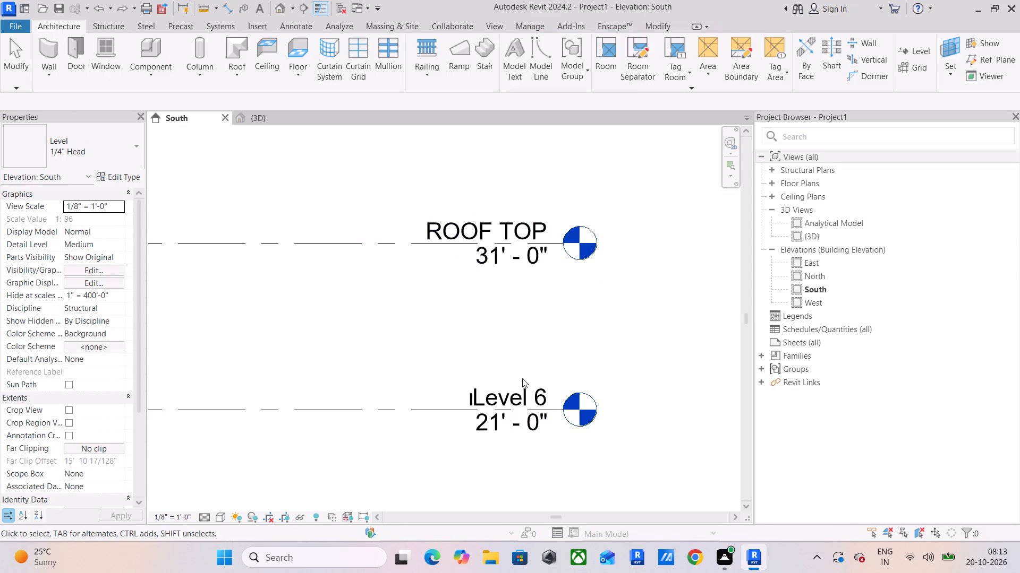
key(Escape)
key(Escape)
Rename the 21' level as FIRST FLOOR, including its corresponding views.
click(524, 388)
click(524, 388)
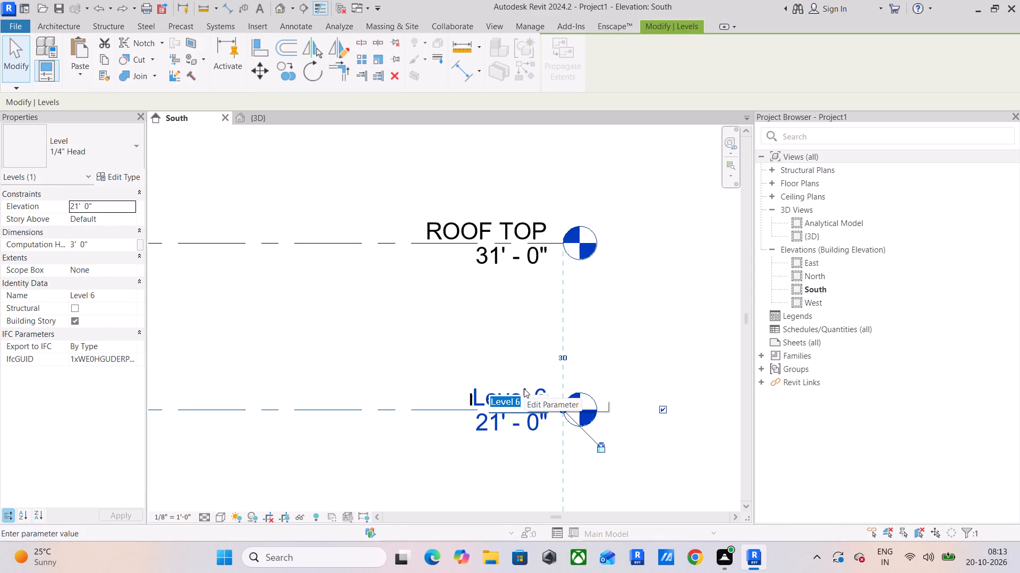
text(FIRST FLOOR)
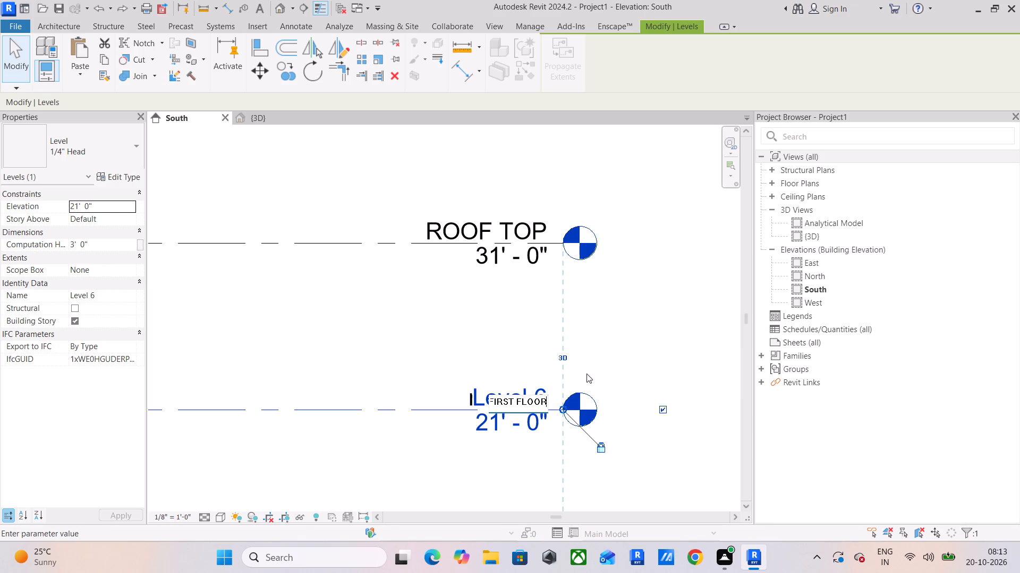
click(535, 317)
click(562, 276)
Rename the 10' 6" level as FIRST FOOR, including its corresponding views.
scroll(434, 278, down, 6)
middle_drag(443, 313, 449, 298)
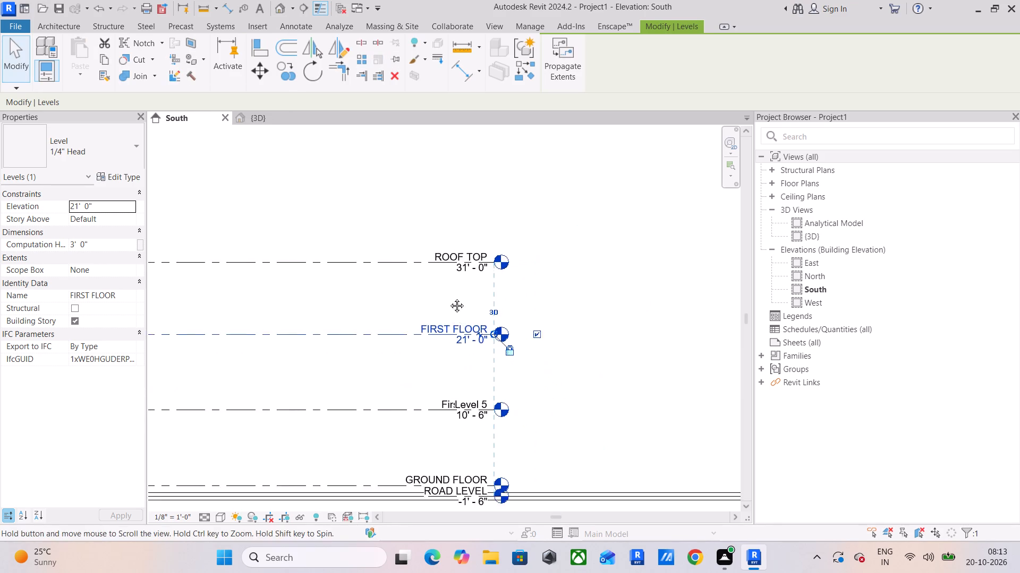
middle_drag(449, 298, 435, 199)
scroll(458, 281, up, 5)
click(454, 296)
click(454, 296)
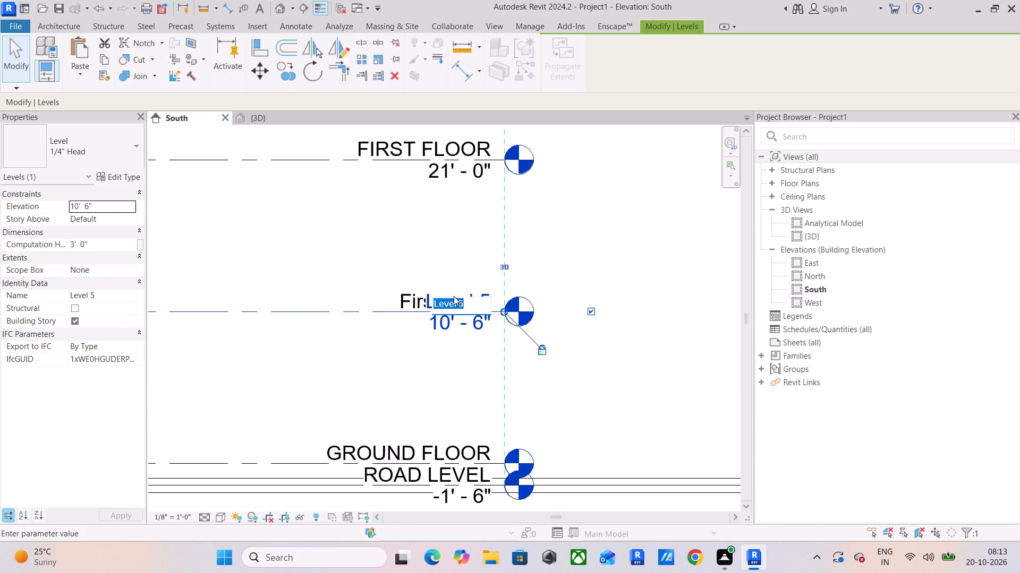
text(FIRST FLLOR)
key(BackSpace)
key(BackSpace)
key(BackSpace)
key(BackSpace)
text(OOR)
key(Return)
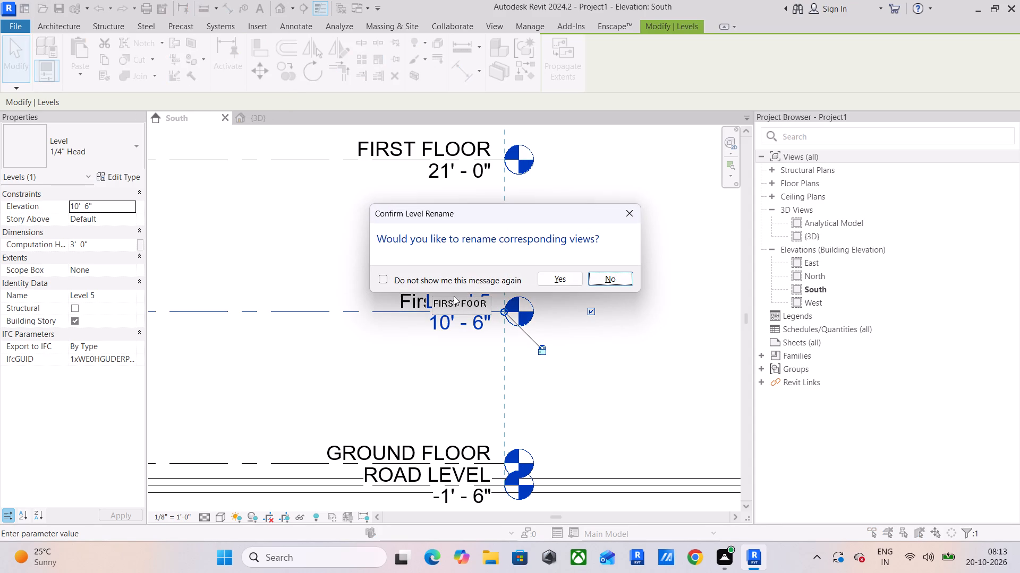
click(569, 272)
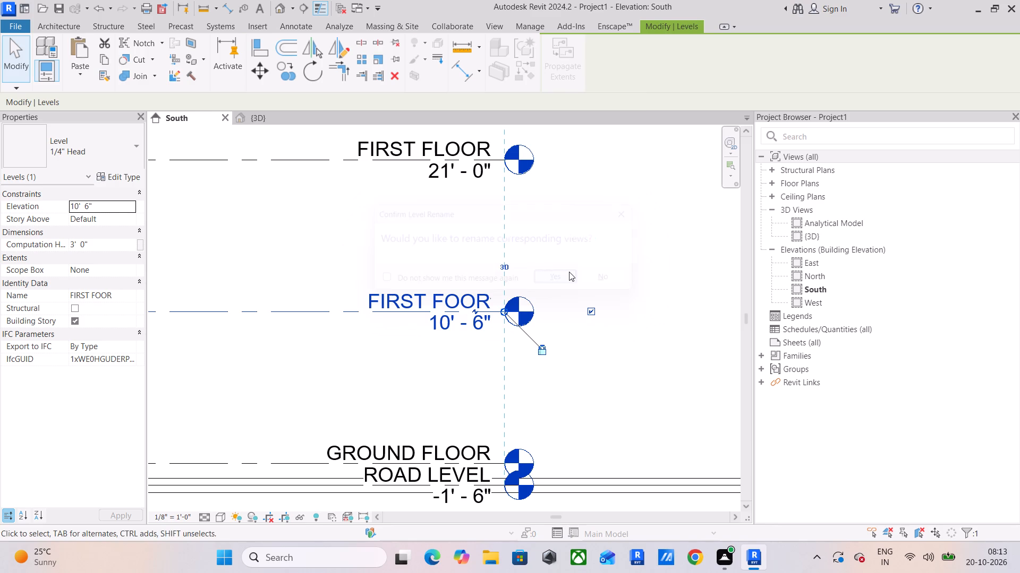
Rename the 21' level as ROOF TOPP, including its corresponding views.
scroll(453, 256, down, 6)
middle_drag(437, 253, 509, 238)
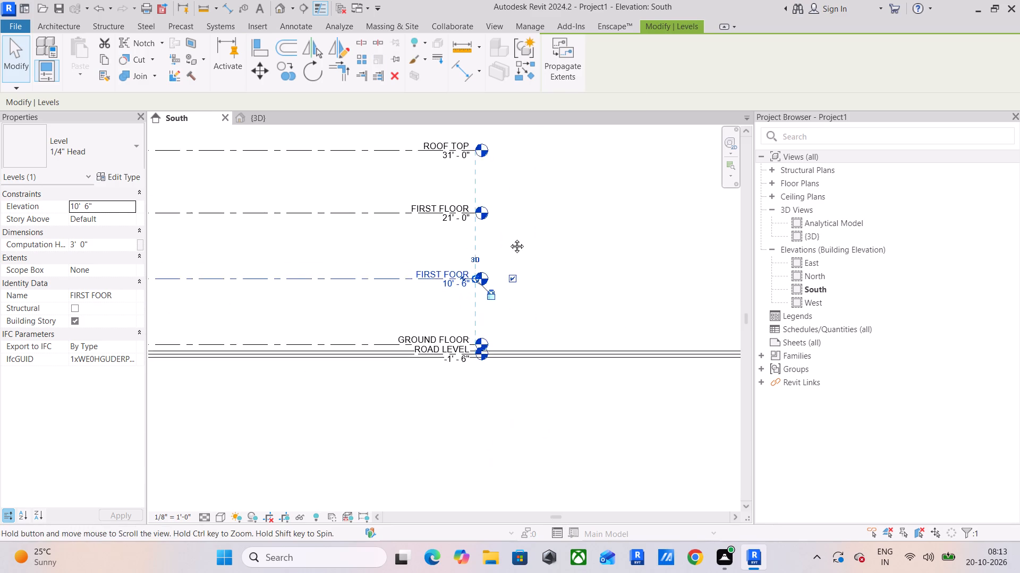
middle_drag(509, 238, 562, 227)
scroll(420, 227, down, 3)
middle_drag(280, 193, 365, 262)
scroll(641, 225, up, 2)
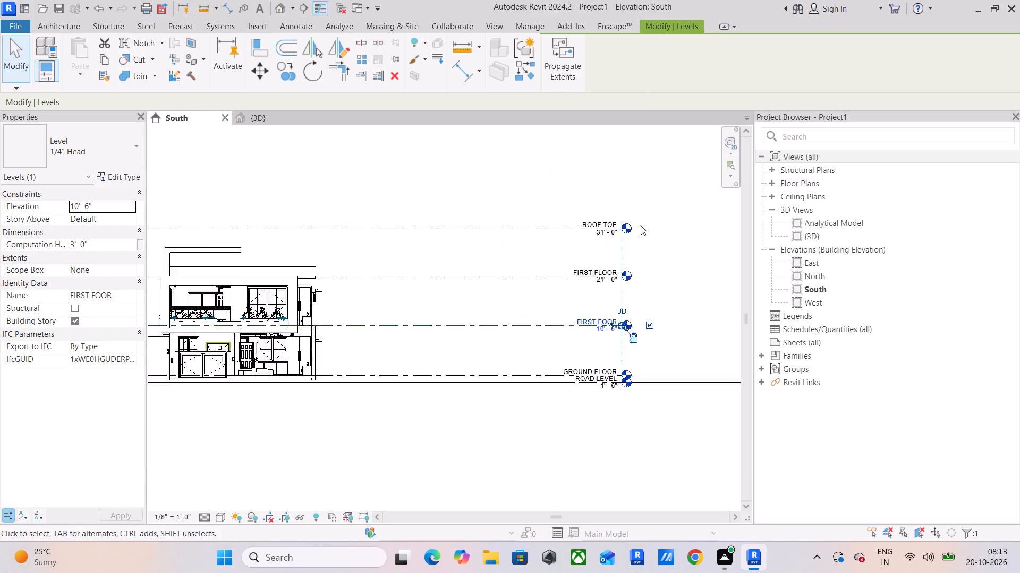
click(594, 276)
click(576, 276)
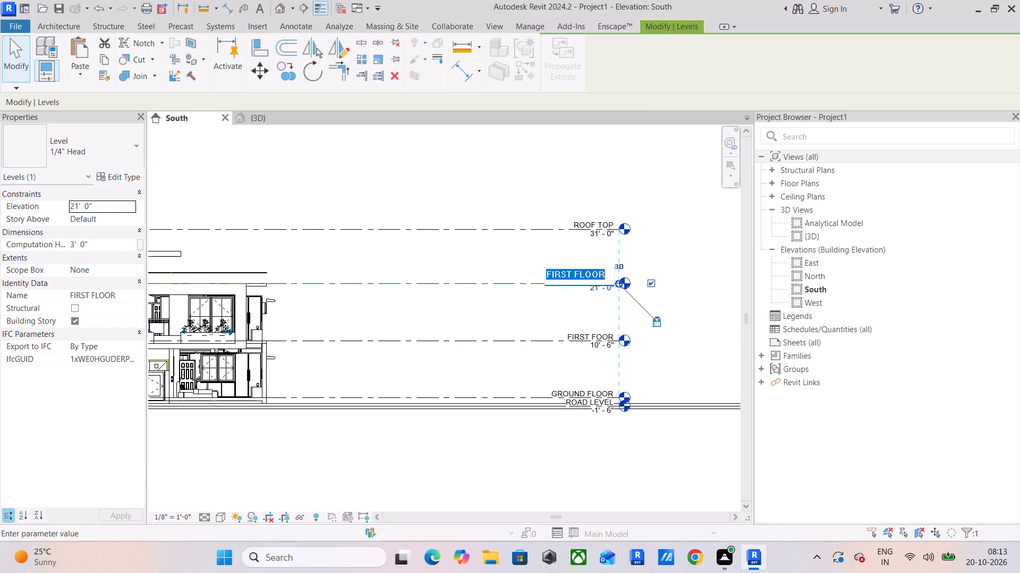
text(ROOF)
key(space)
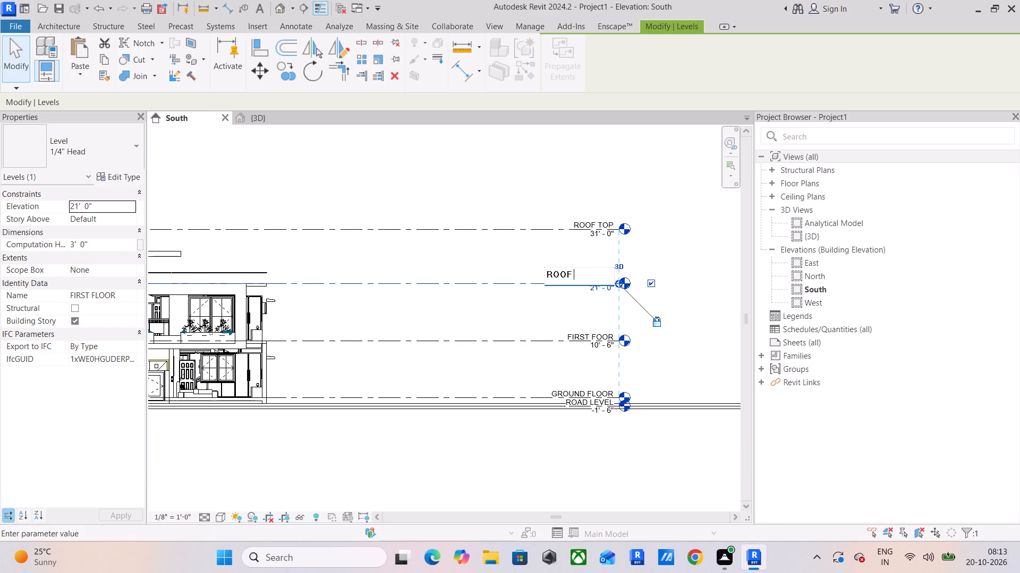
text(TOPP)
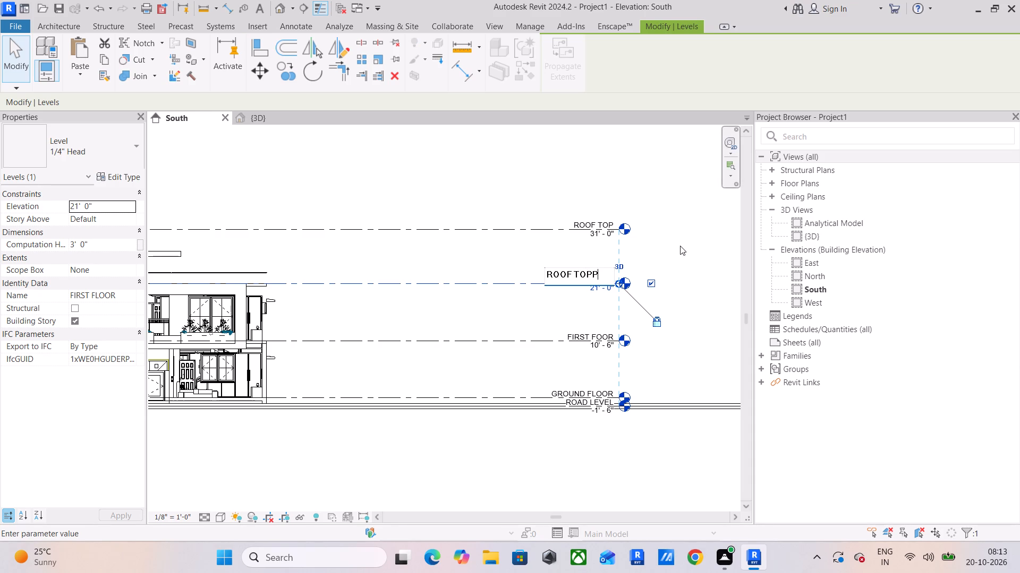
click(673, 246)
click(565, 281)
Create a similar level from the GROUND FLOOR level, offset 5' below ROAD LEVEL by picking the ROAD LEVEL line.
scroll(407, 275, down, 2)
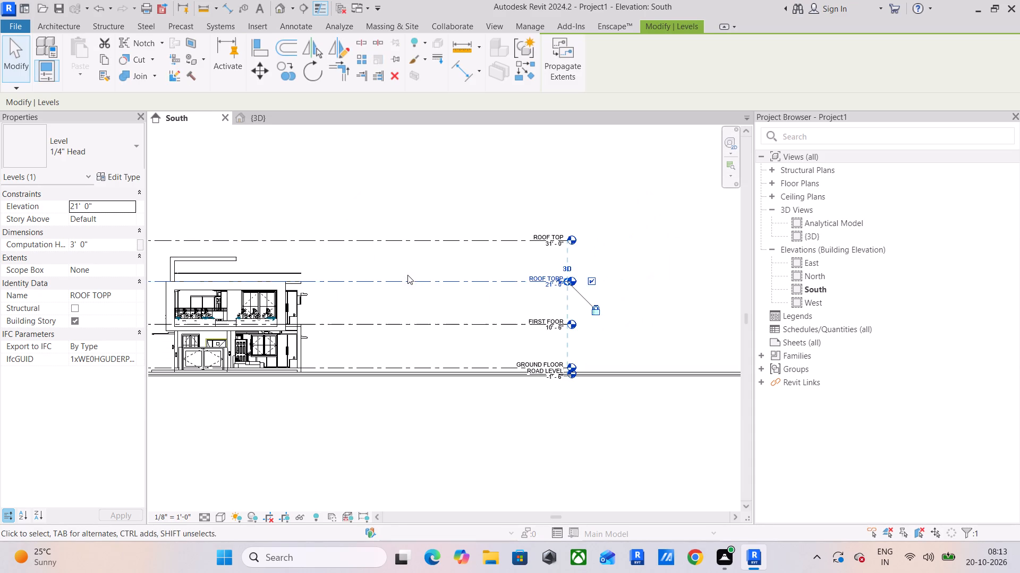
middle_drag(407, 275, 448, 240)
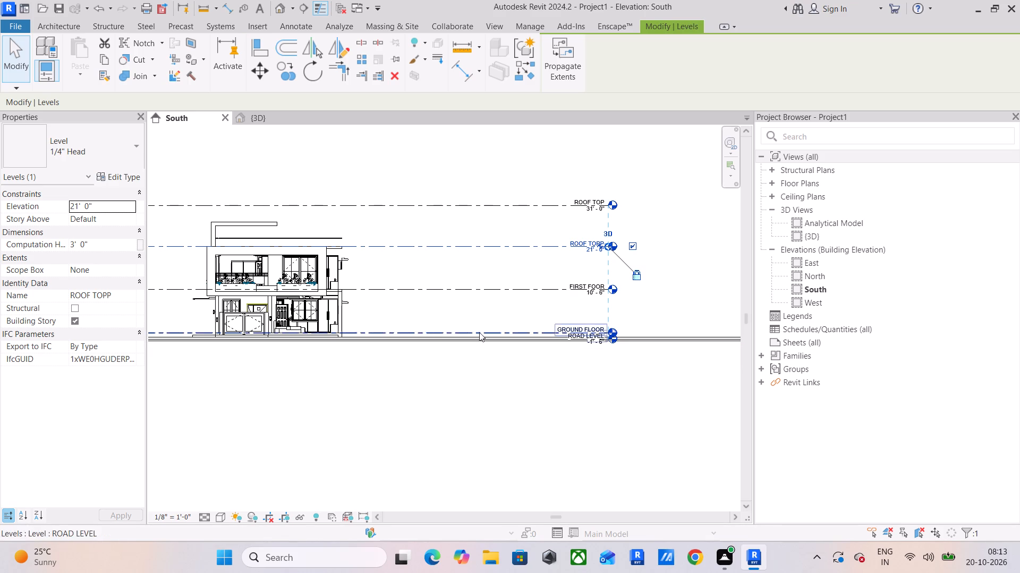
scroll(610, 281, up, 5)
middle_drag(561, 360, 550, 291)
scroll(509, 325, up, 5)
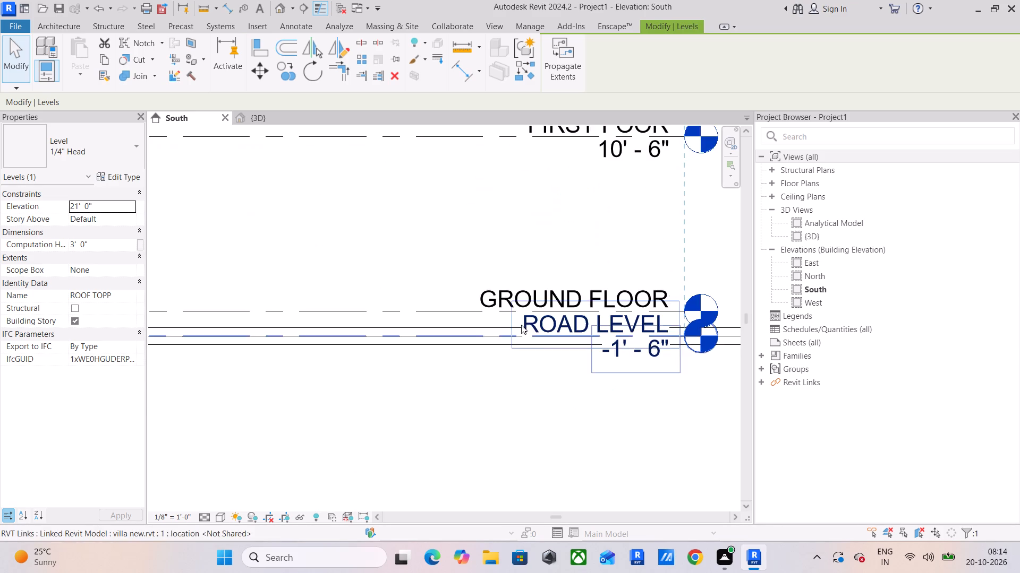
scroll(472, 305, down, 5)
middle_drag(396, 332, 486, 333)
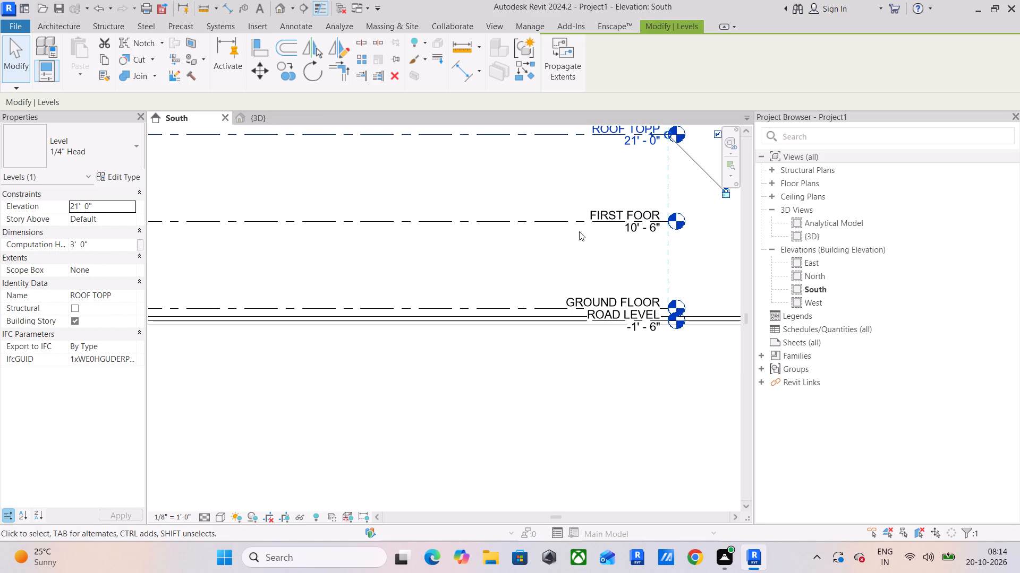
click(520, 308)
scroll(560, 223, down, 2)
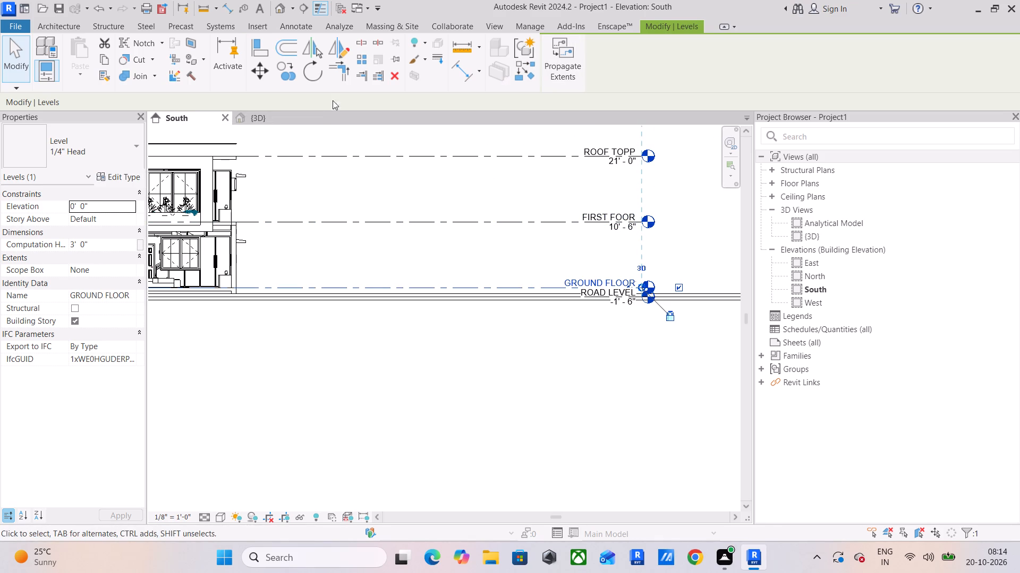
click(521, 68)
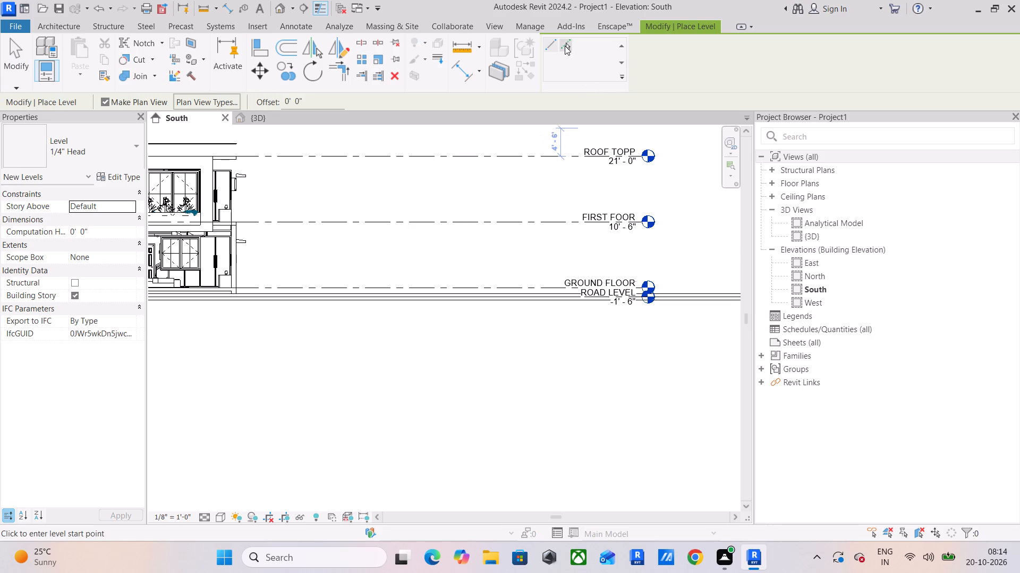
click(565, 45)
drag(309, 98, 257, 98)
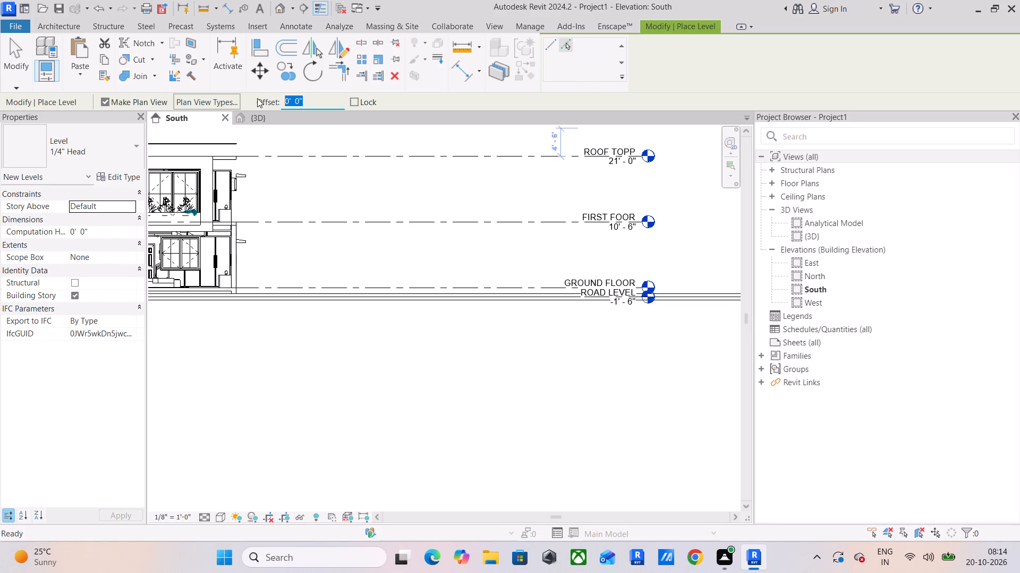
key(5)
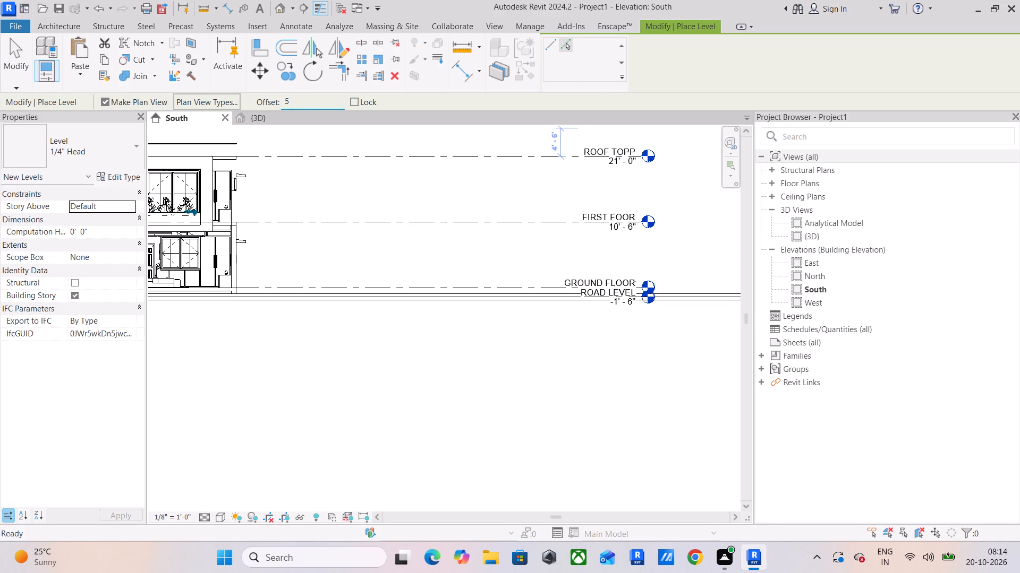
key(apostrophe)
key(Return)
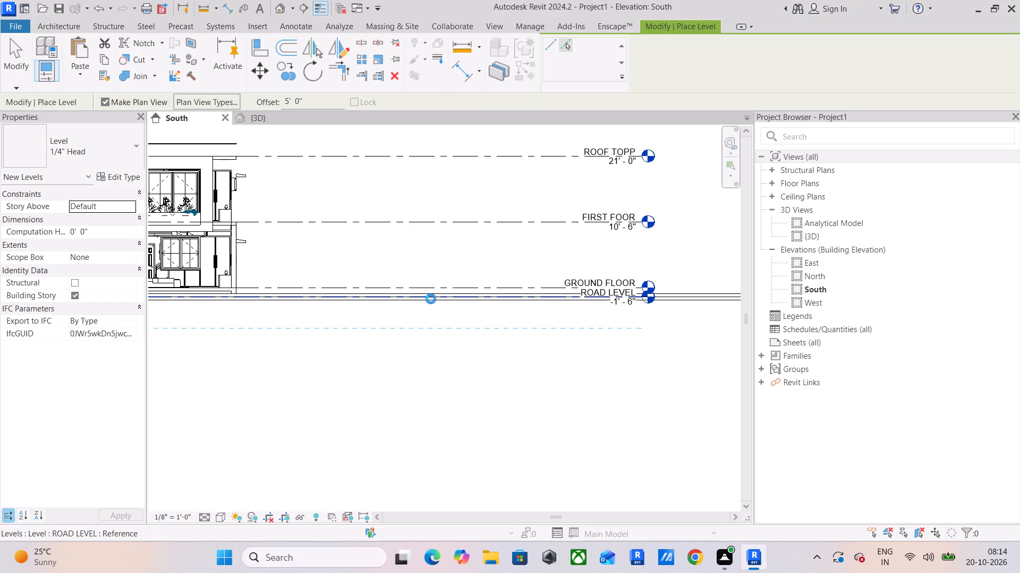
click(431, 299)
key(Escape)
key(Escape)
key(Escape)
Rename the new lowest level as FOOTING LEVEL, including its corresponding views.
click(512, 332)
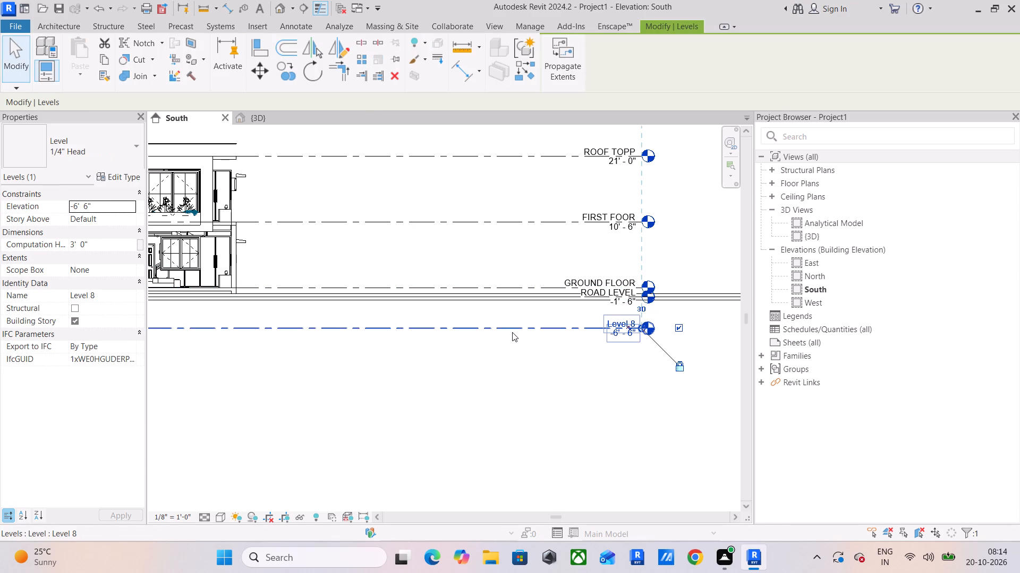
click(623, 320)
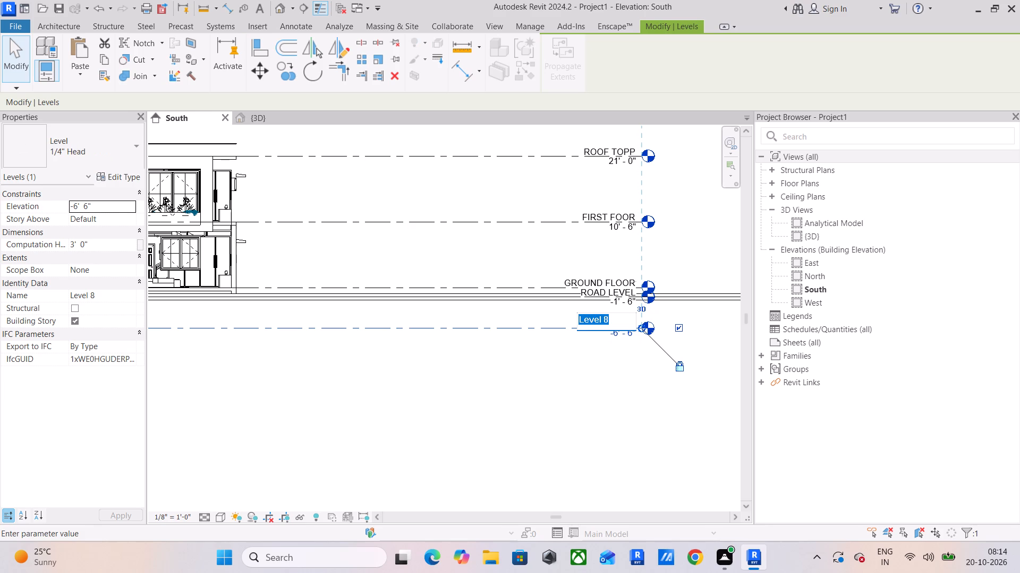
text(FOOTING)
key(space)
text(LEVEL)
key(Return)
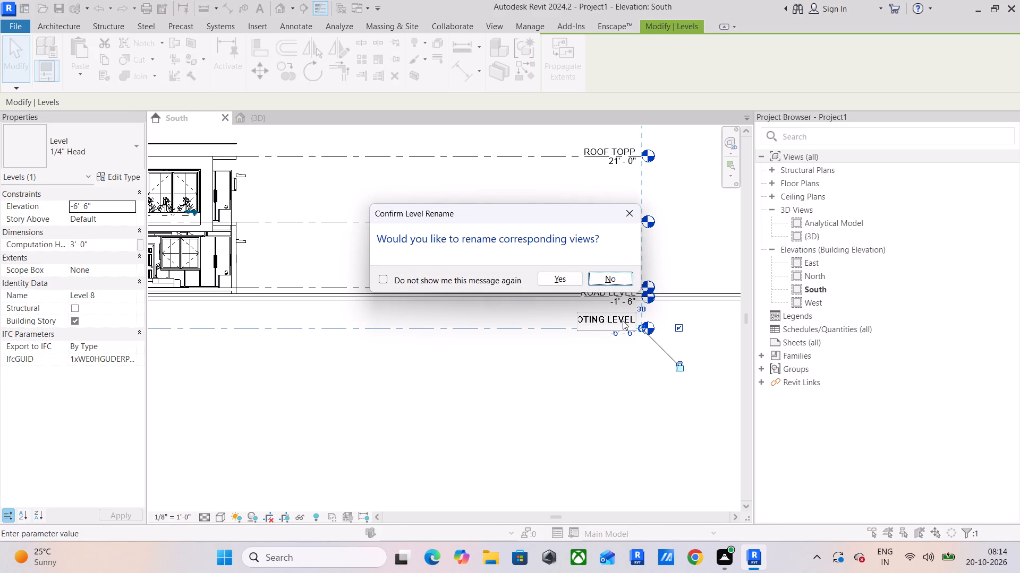
click(567, 274)
Open the FOOTING LEVEL structural plan.
scroll(505, 366, down, 3)
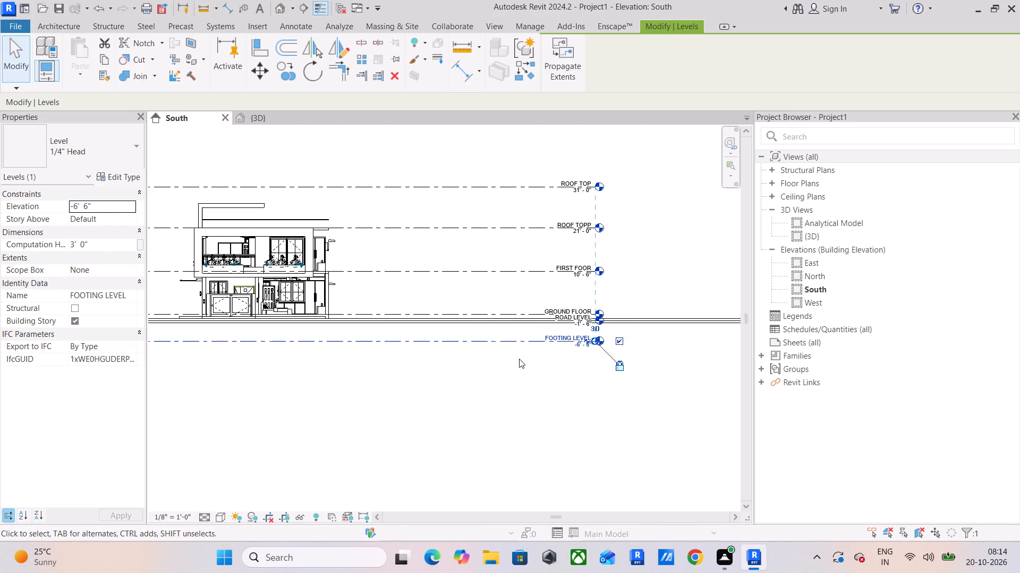
middle_drag(519, 359, 609, 358)
scroll(443, 329, down, 2)
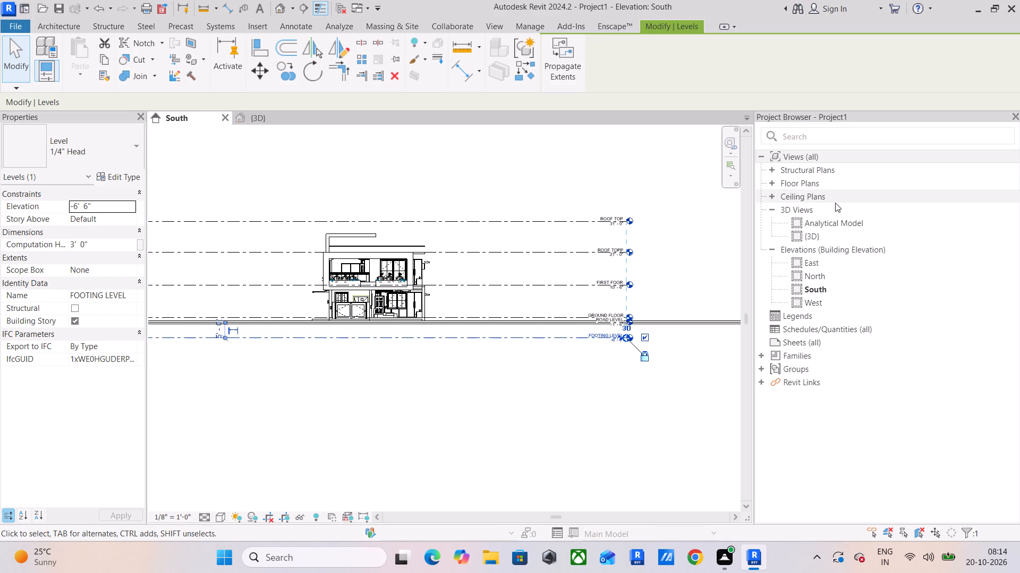
click(775, 169)
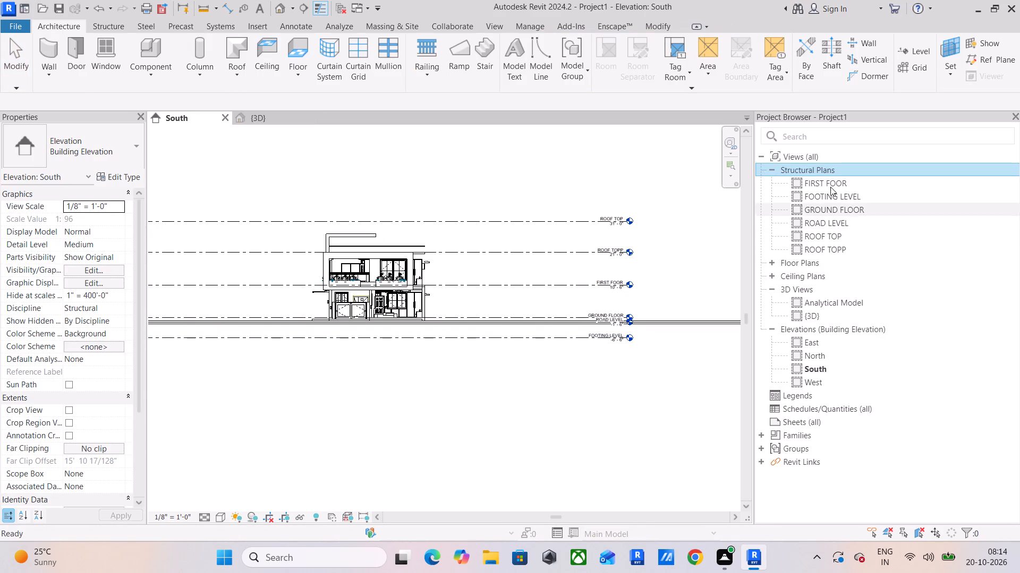
double_click(834, 194)
scroll(373, 306, down, 3)
middle_drag(379, 302, 352, 274)
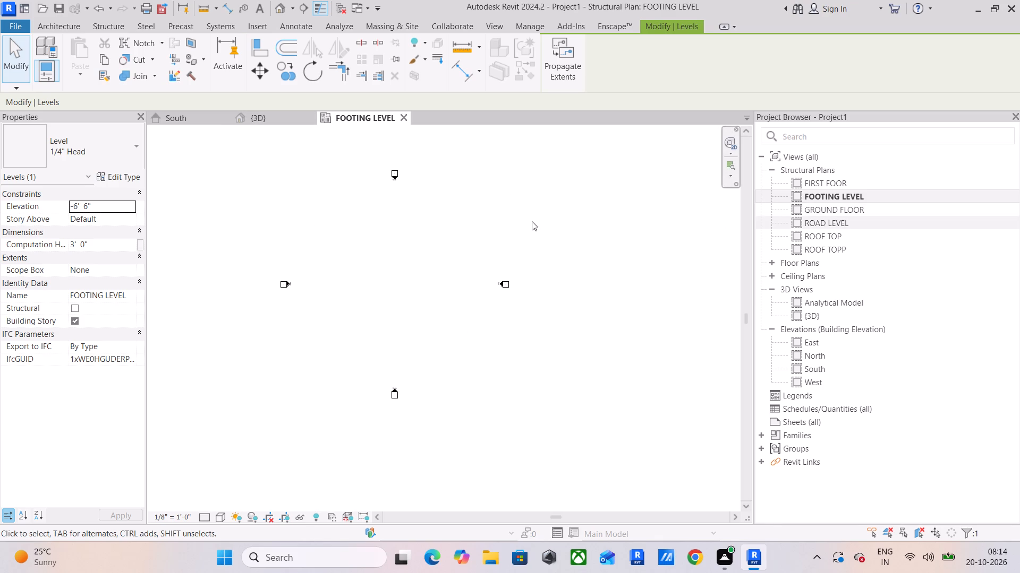
Open the GROUND FLOOR structural plan at the villa's front rooms.
click(177, 119)
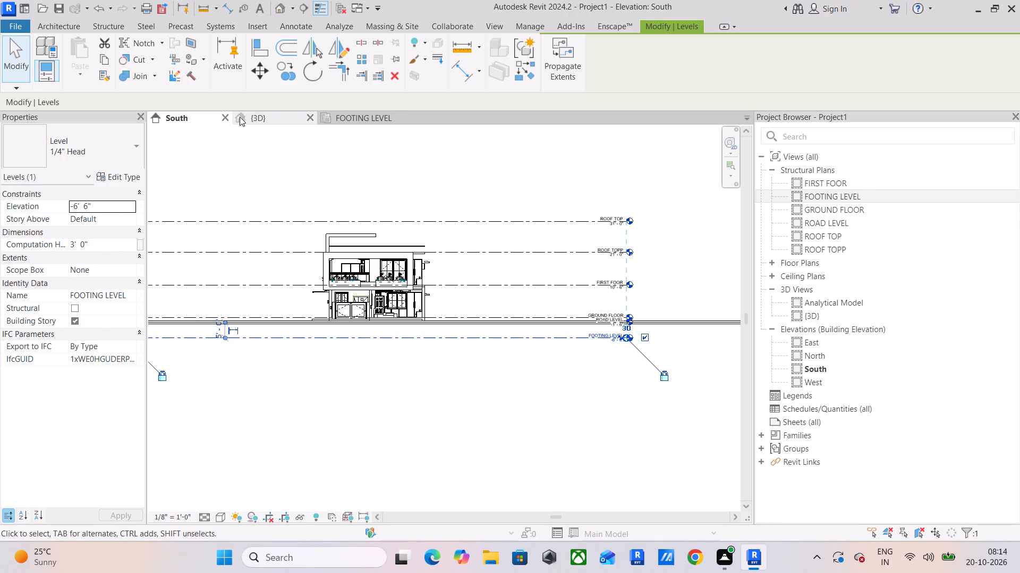
click(257, 117)
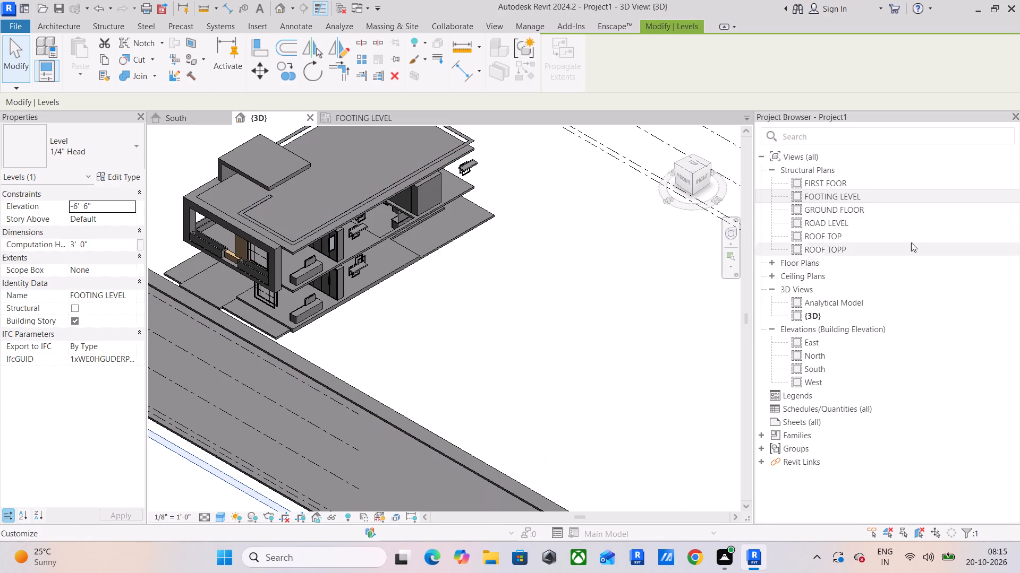
double_click(875, 205)
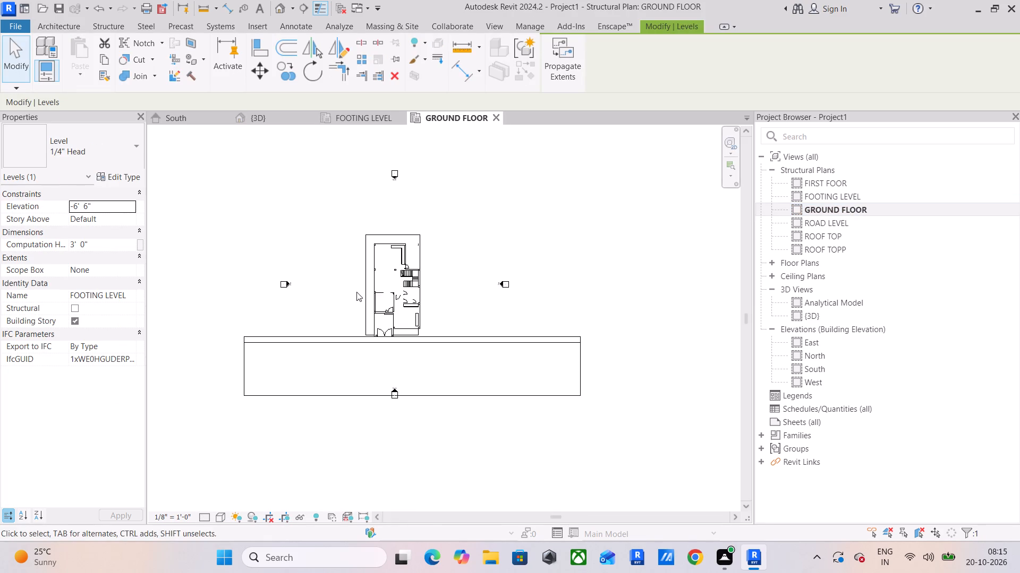
scroll(380, 307, up, 8)
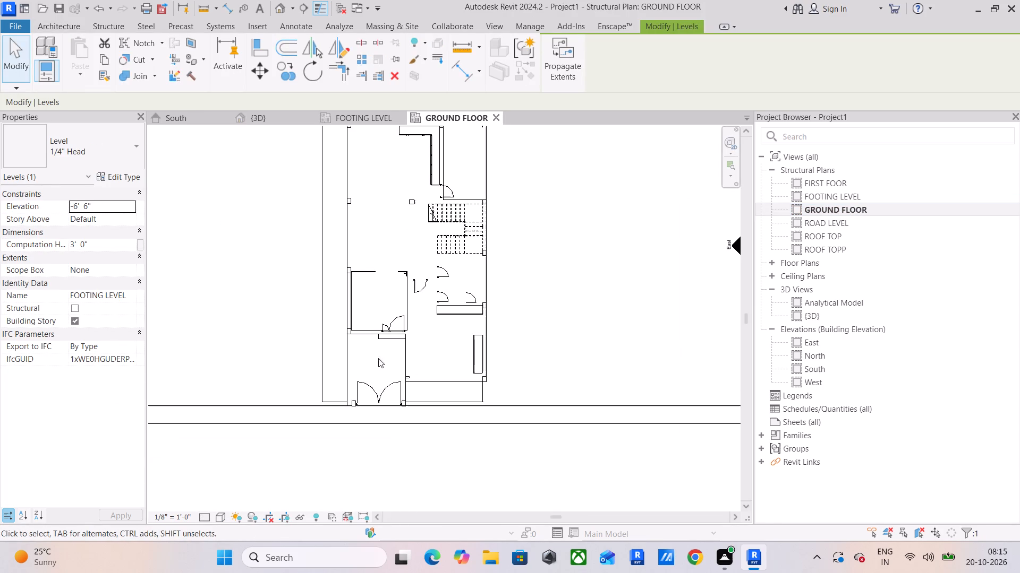
scroll(362, 397, up, 4)
scroll(332, 264, up, 4)
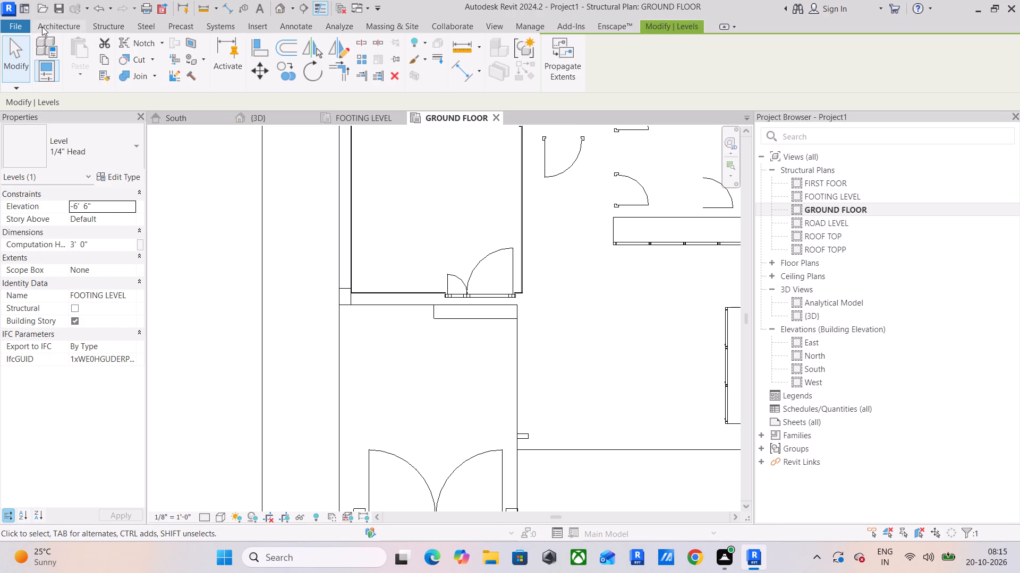
Start a structural column using Concrete-Rectangular-Column 12 x 18 and duplicate its type as 10" x 14".
click(96, 28)
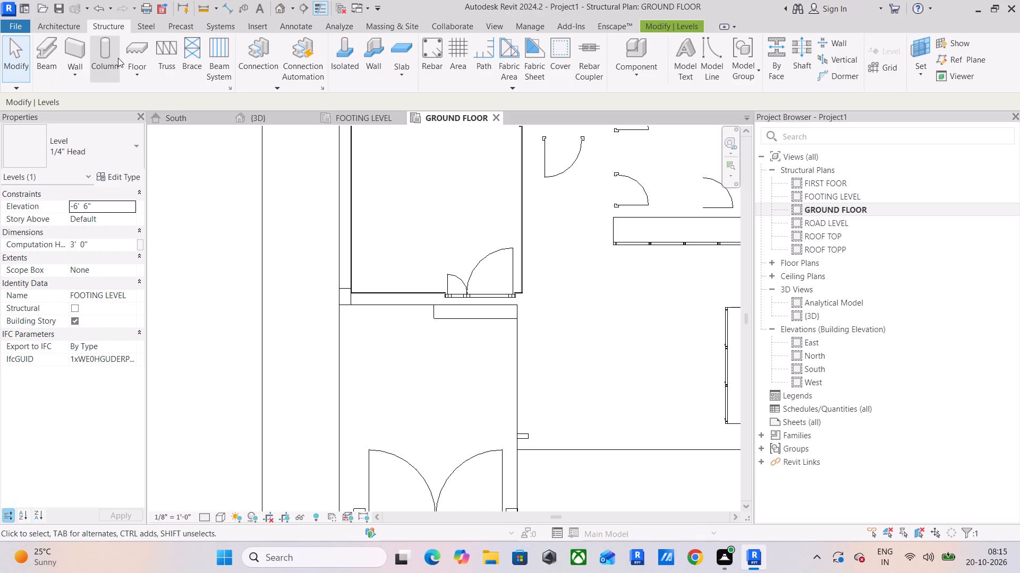
click(109, 63)
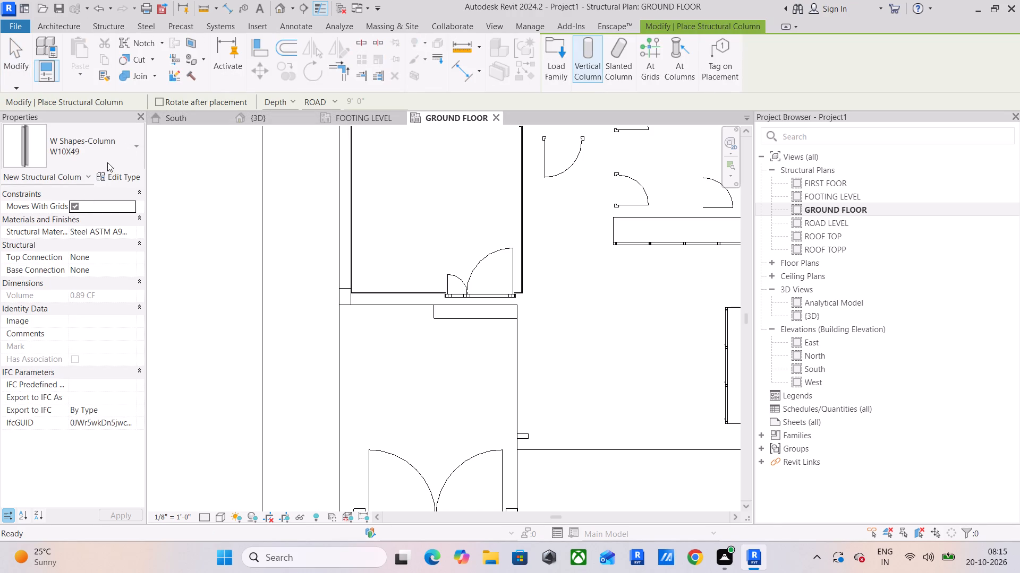
click(135, 153)
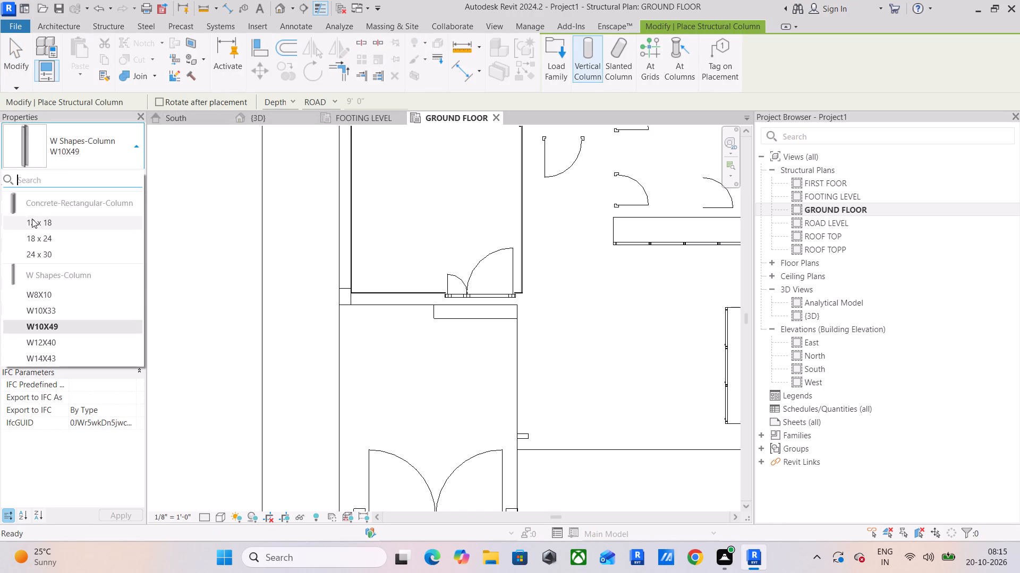
click(30, 225)
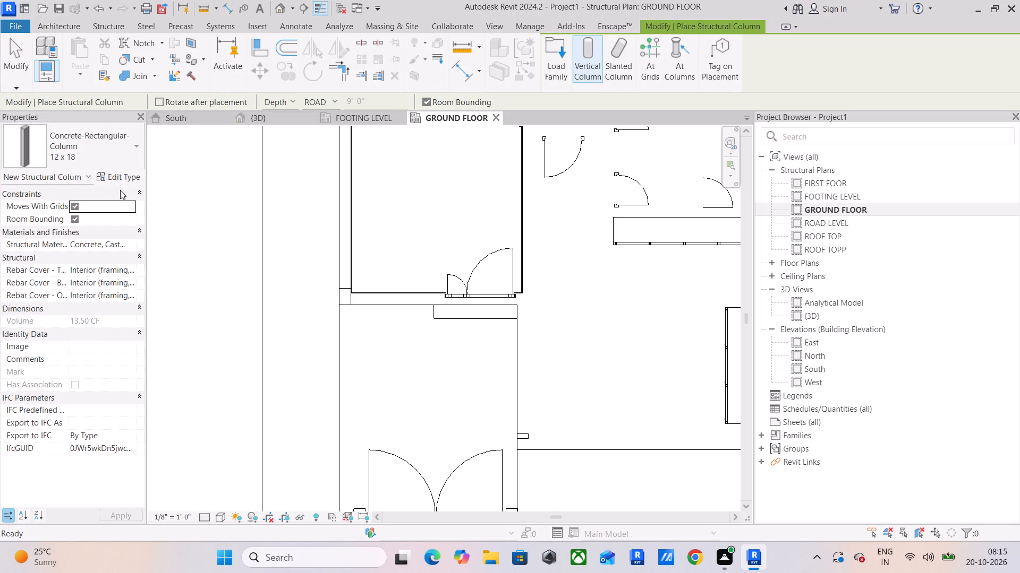
click(130, 175)
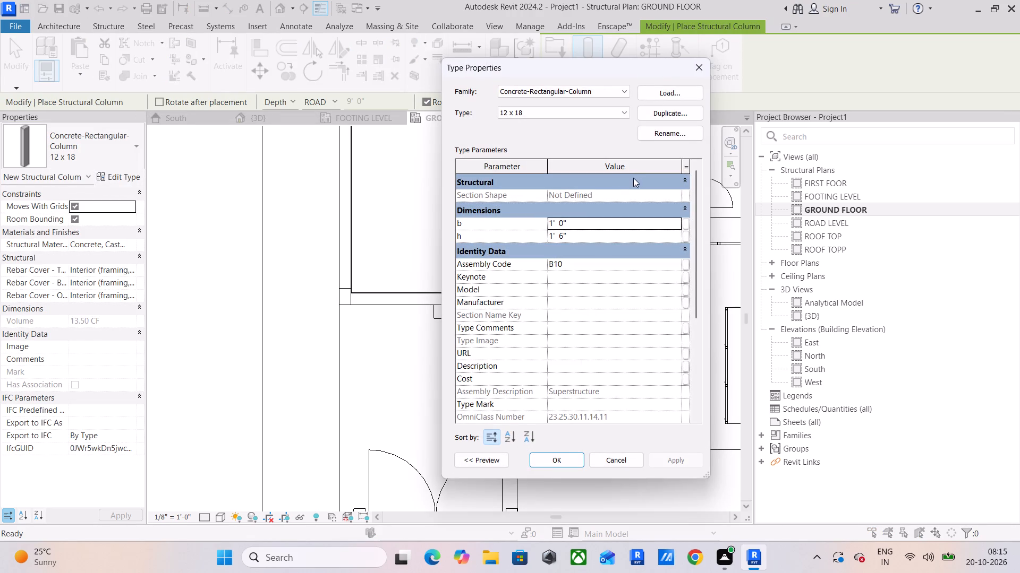
click(664, 117)
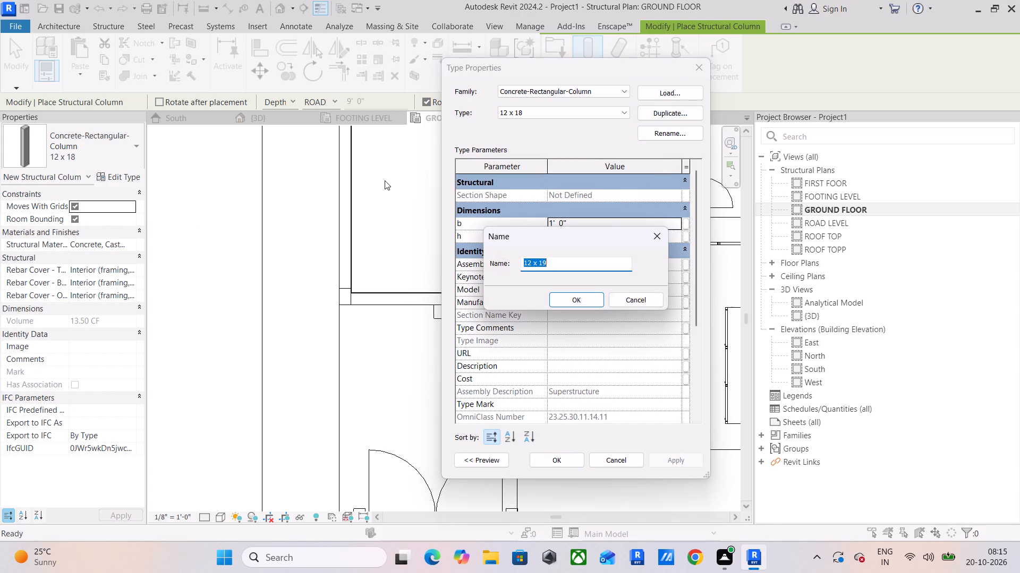
text(10")
key(space)
text(X)
key(space)
key(BackSpace)
key(BackSpace)
text(x)
key(space)
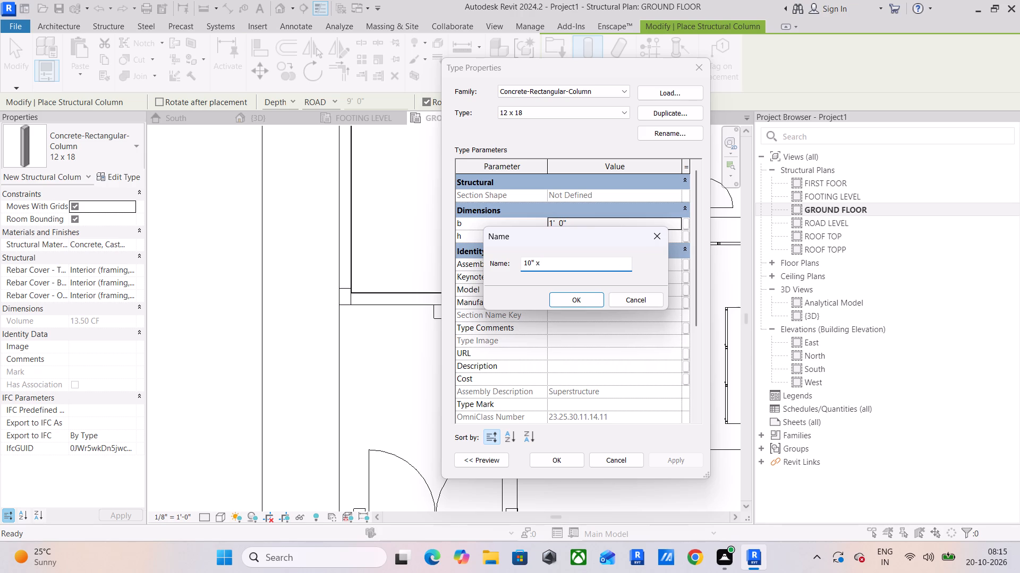
key(1)
key(BackSpace)
text(14")
key(Return)
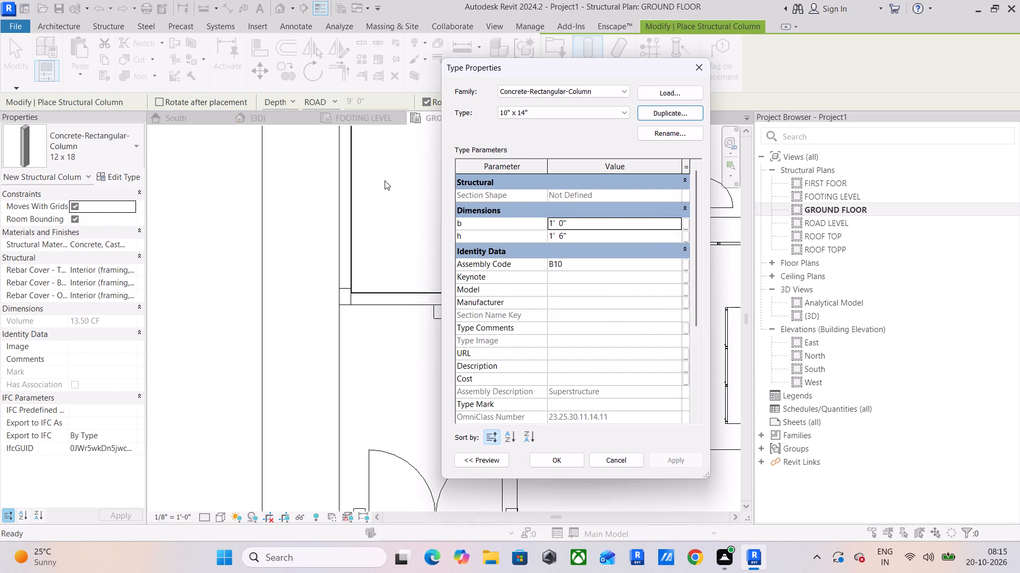
Set the new column type's b dimension to 10" and h dimension to 14".
click(608, 224)
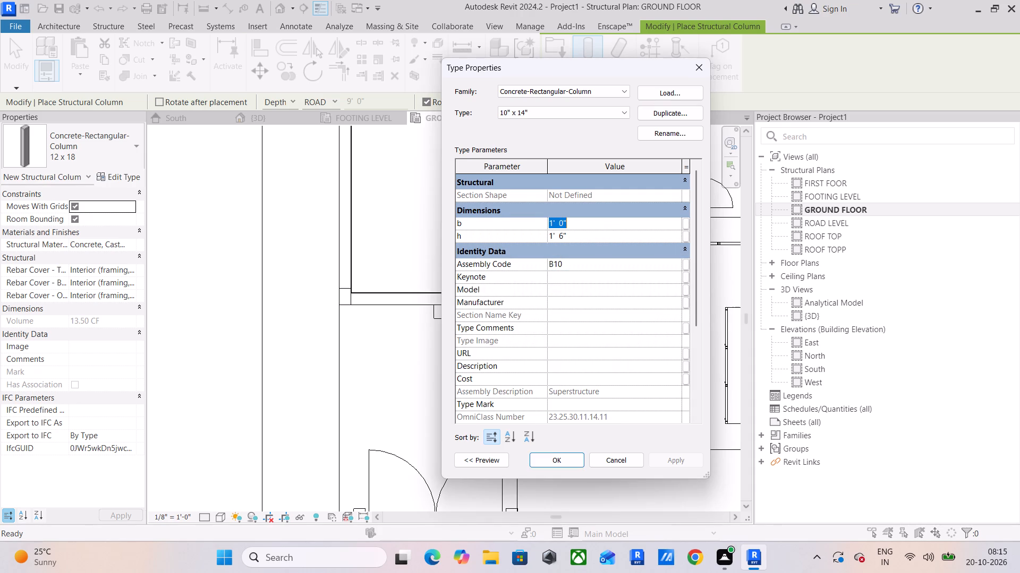
text(10")
key(Return)
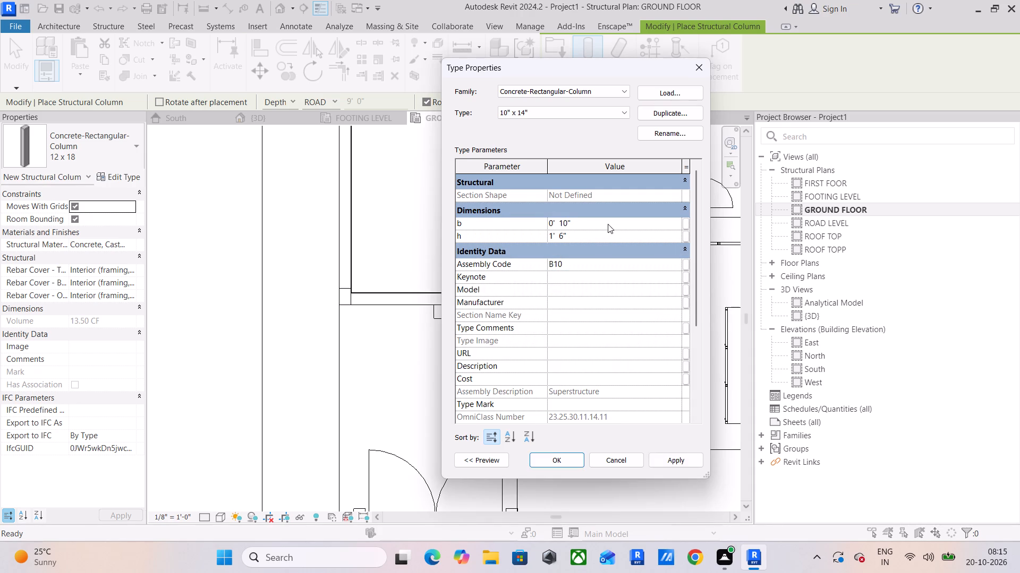
click(617, 234)
text(14")
key(Return)
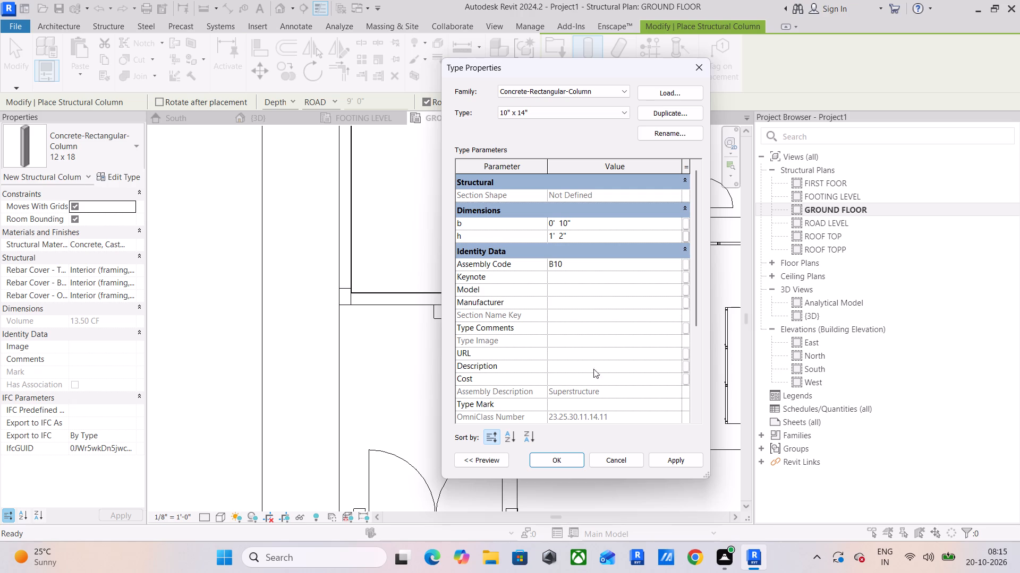
click(693, 457)
click(576, 460)
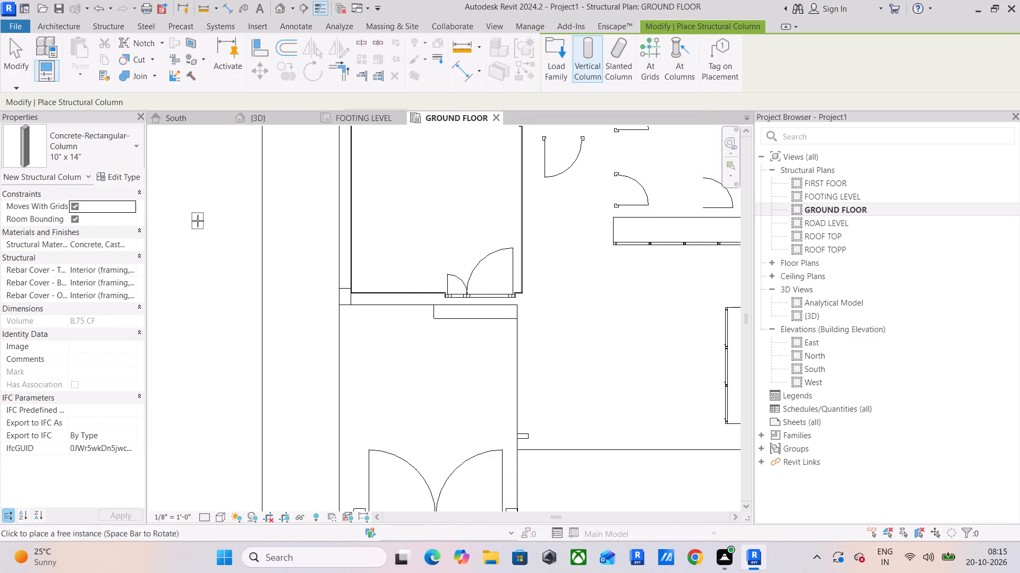
Place 10" x 14" vertical columns at the southwest, northwest and northeast corners of the room behind the gated front area.
scroll(343, 292, up, 9)
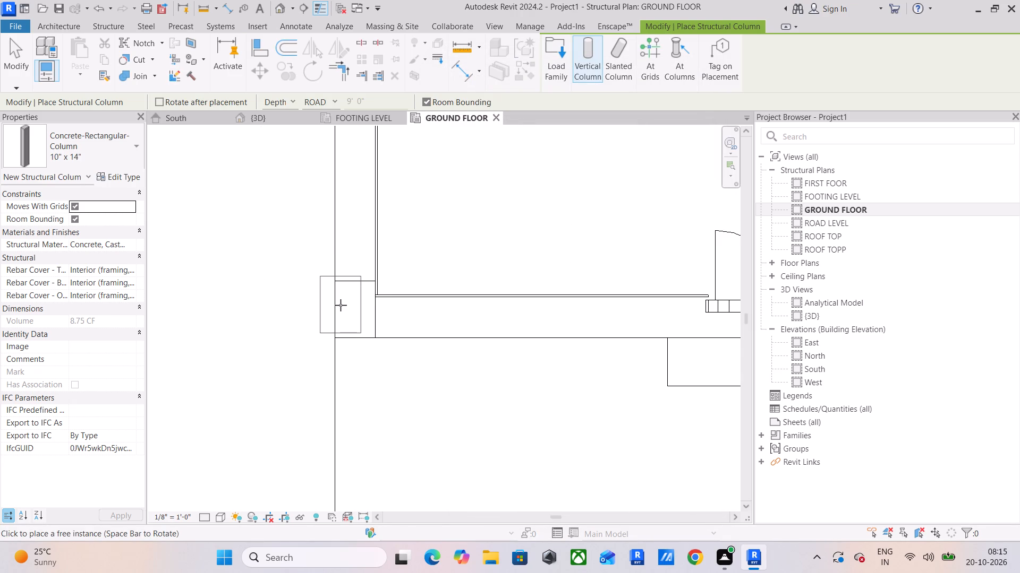
click(341, 305)
scroll(268, 299, down, 4)
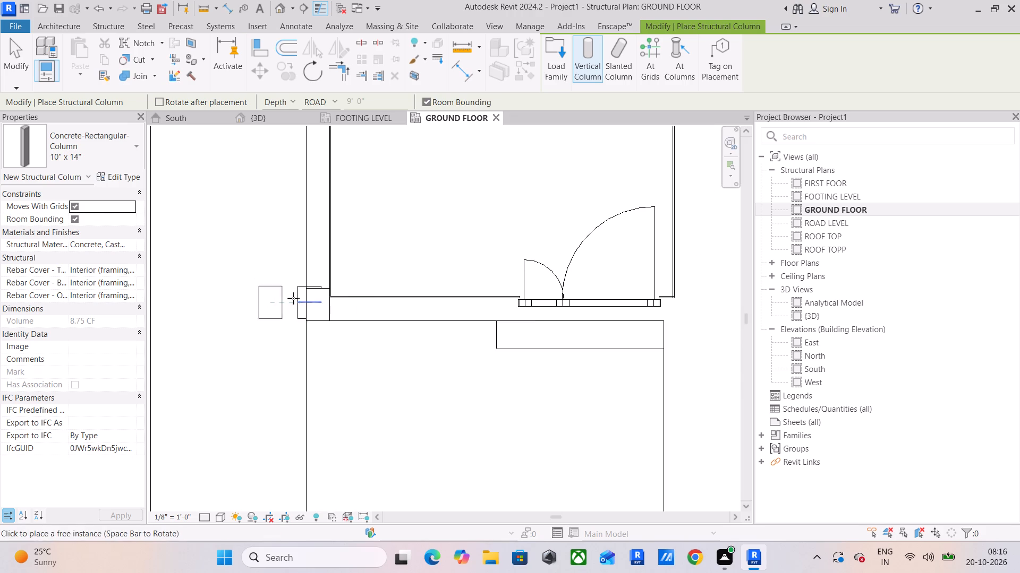
scroll(466, 296, down, 3)
middle_drag(459, 297, 246, 308)
scroll(302, 307, down, 4)
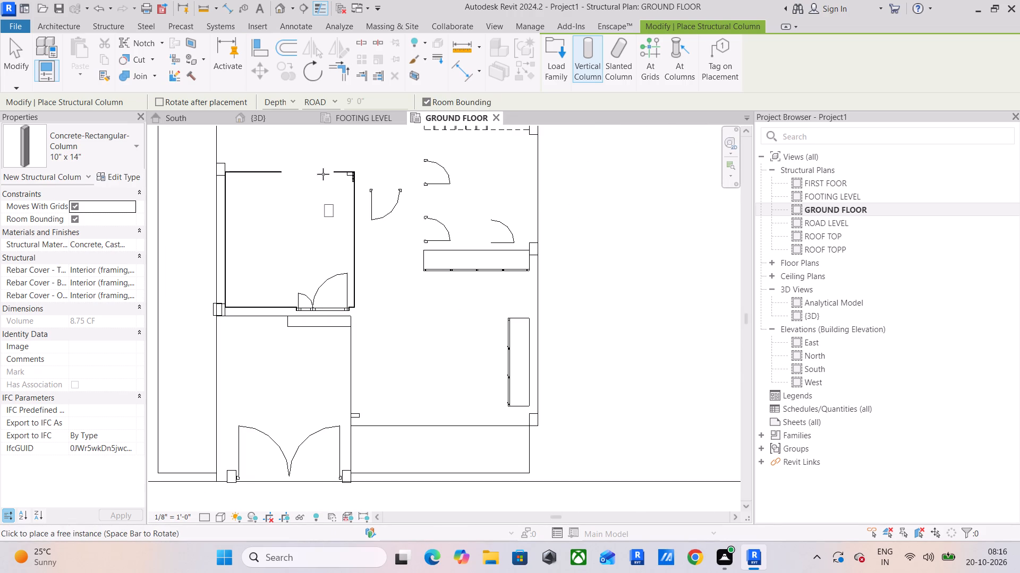
scroll(194, 177, up, 5)
click(237, 153)
scroll(342, 256, down, 4)
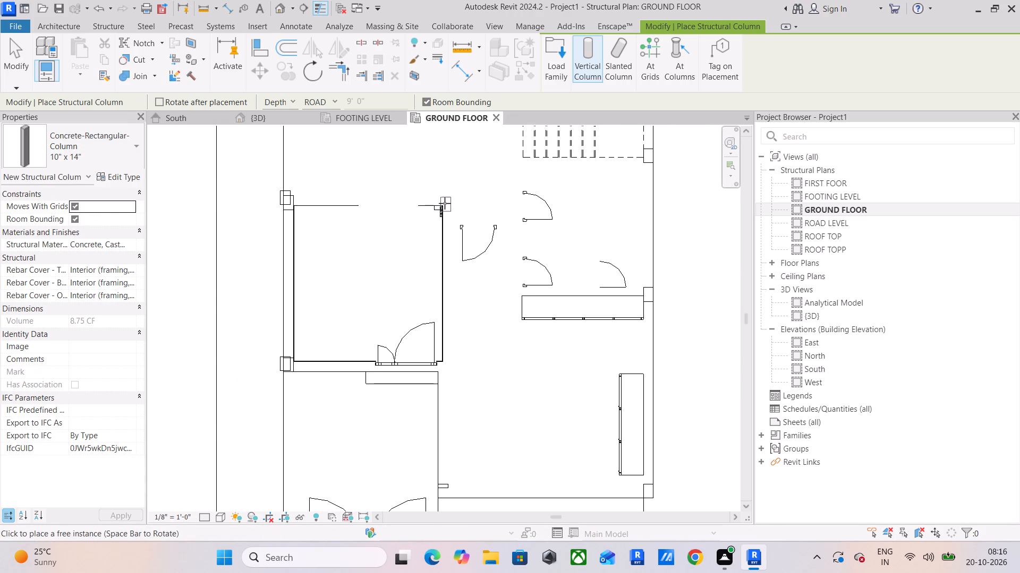
scroll(443, 202, up, 4)
scroll(386, 215, up, 5)
click(486, 191)
Place 10" x 14" columns along the east wall beside the counter, at the southeast corner, and at the short wall stub near the front gate.
scroll(455, 205, down, 3)
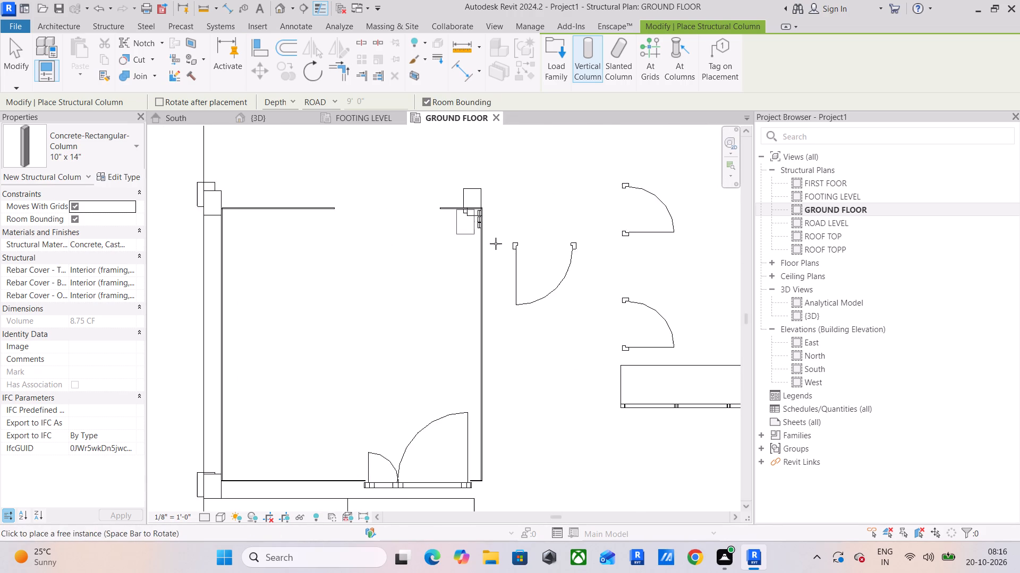
scroll(496, 244, down, 7)
middle_drag(528, 259, 289, 235)
scroll(400, 264, up, 4)
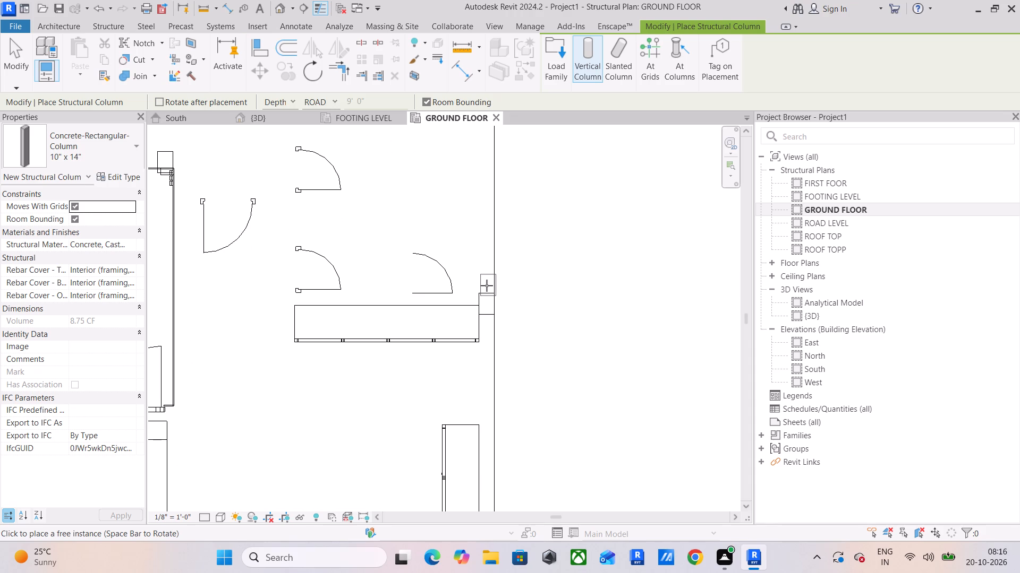
click(487, 285)
scroll(509, 348, down, 4)
middle_drag(500, 338, 475, 229)
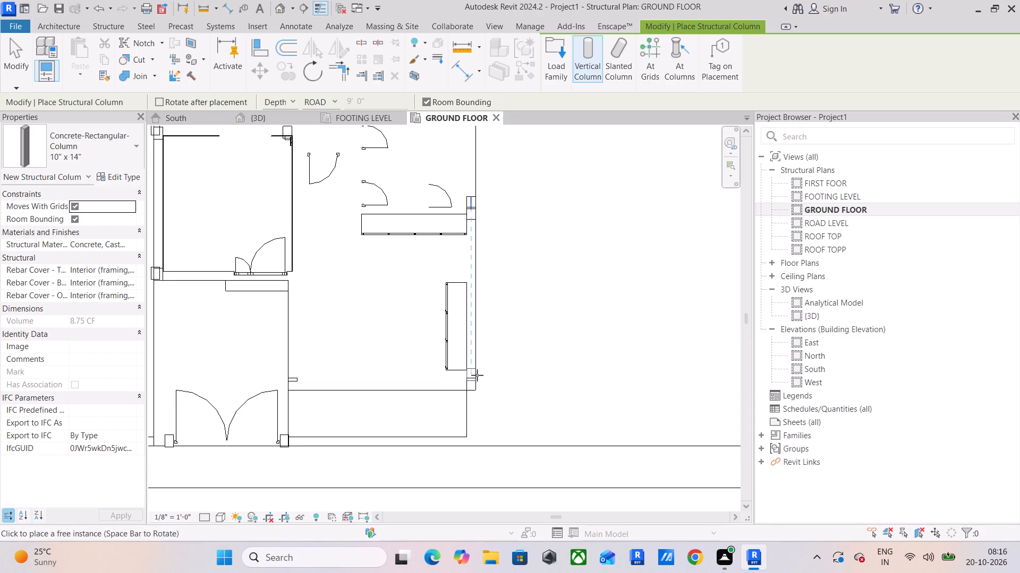
click(478, 380)
scroll(300, 385, up, 10)
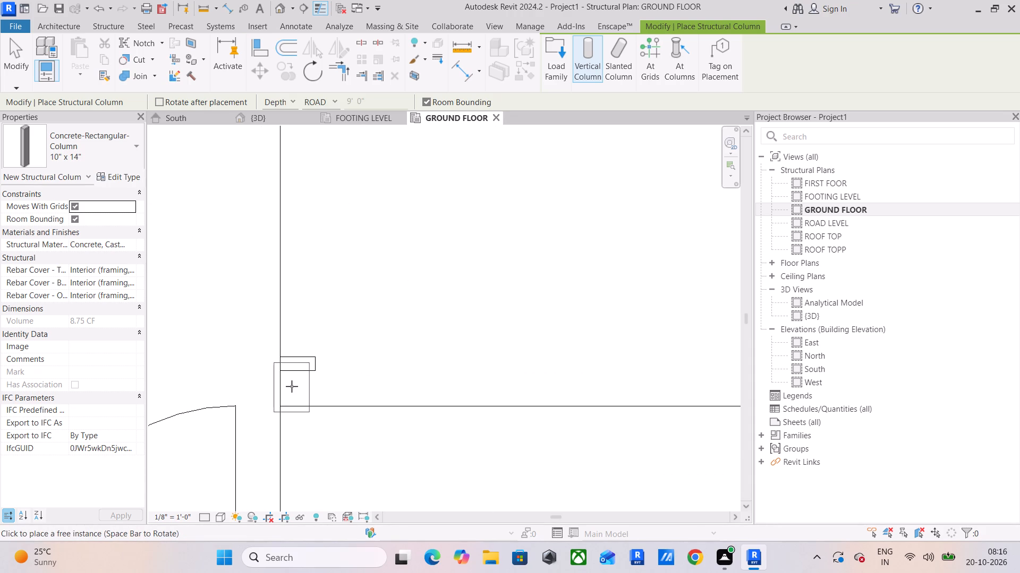
click(292, 386)
Place 10" x 14" columns on the east wall at the southeast and northeast corners of the staircase.
scroll(319, 376, down, 11)
middle_drag(466, 312, 358, 444)
middle_drag(421, 294, 364, 398)
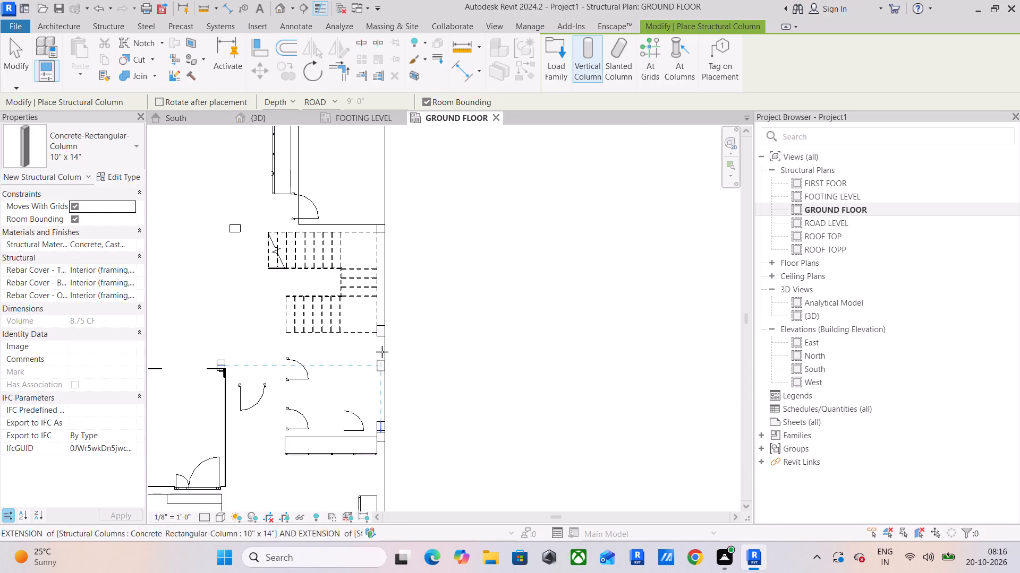
scroll(383, 343, up, 10)
click(378, 332)
scroll(350, 285, down, 5)
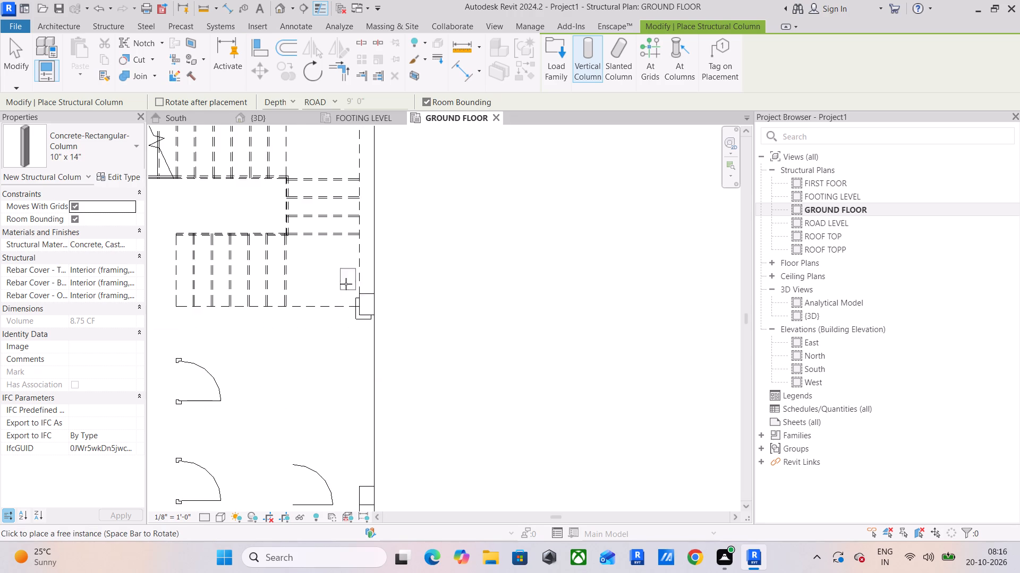
middle_drag(346, 284, 326, 468)
scroll(343, 300, up, 4)
click(343, 276)
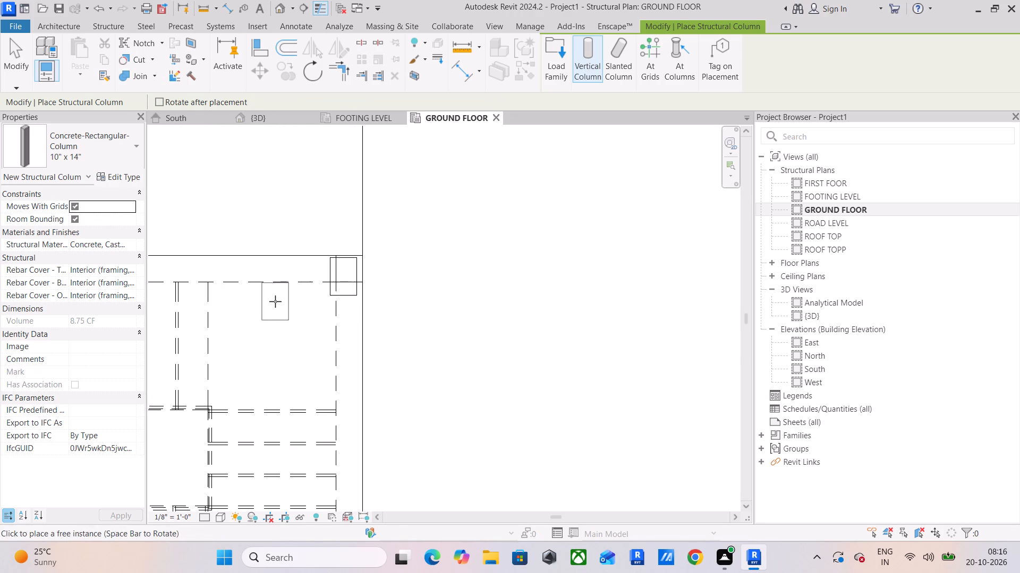
Place a rotated 10" x 14" column at the freestanding column west of the stairs and an unrotated one on the west wall opposite.
scroll(275, 301, down, 5)
middle_drag(274, 302, 541, 368)
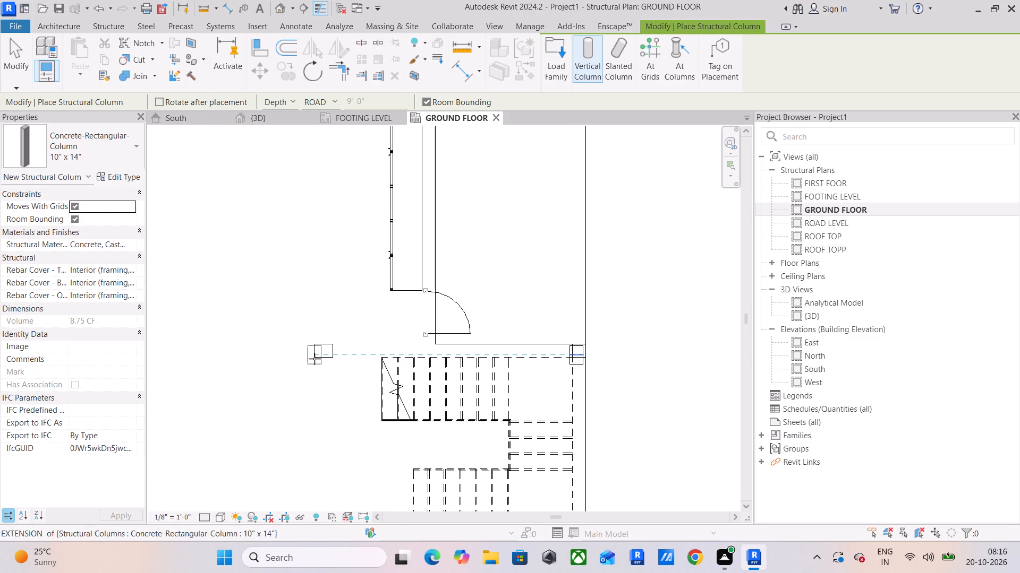
key(space)
click(317, 357)
scroll(297, 362, down, 5)
middle_drag(297, 362, 473, 366)
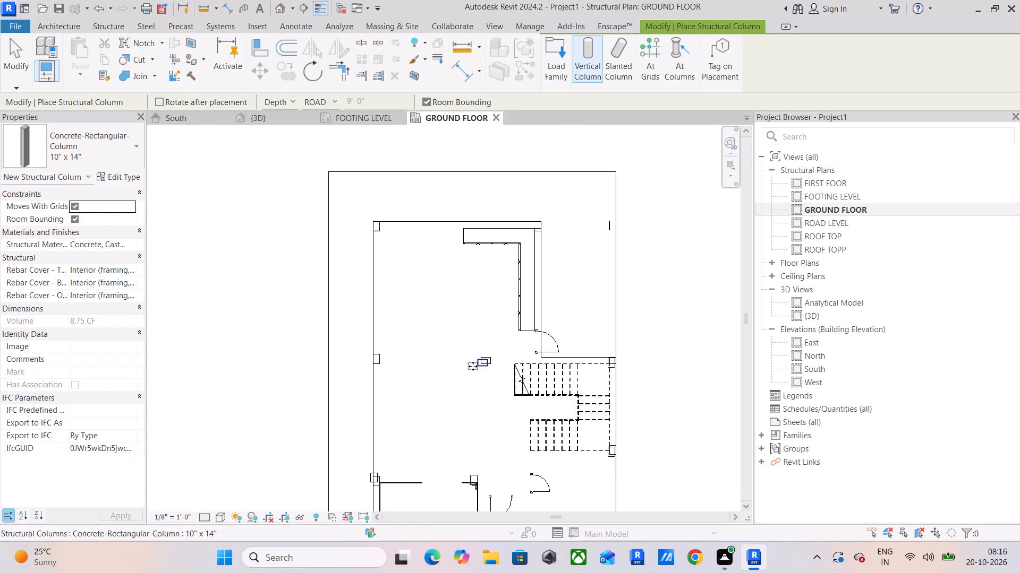
scroll(402, 364, up, 4)
key(space)
click(360, 364)
scroll(426, 319, down, 5)
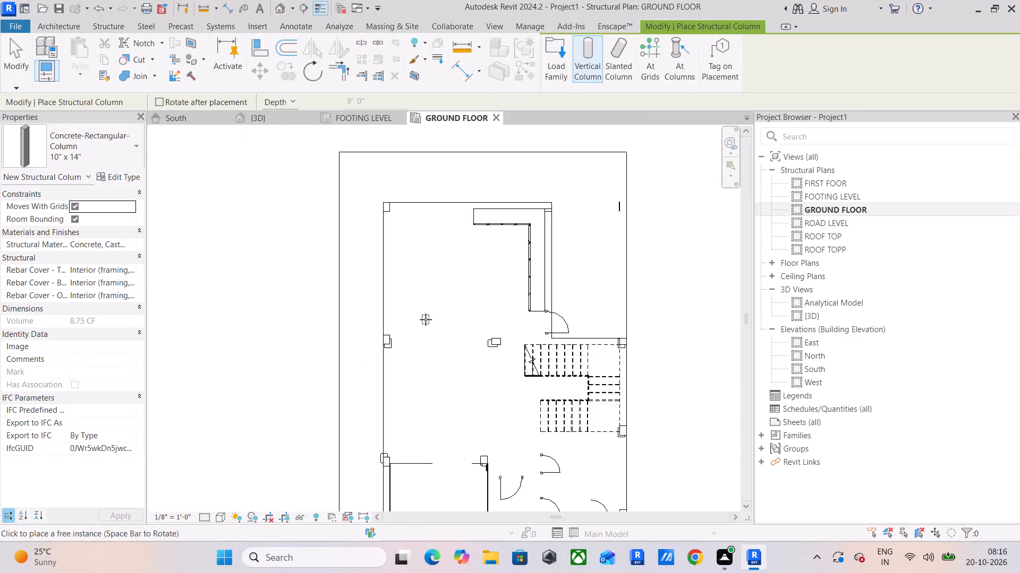
Place 10" x 14" columns at the building's northwest corner and at the northeast corner beside the L-shaped counter, ending column placement.
middle_drag(421, 298, 415, 377)
scroll(389, 333, up, 9)
click(383, 265)
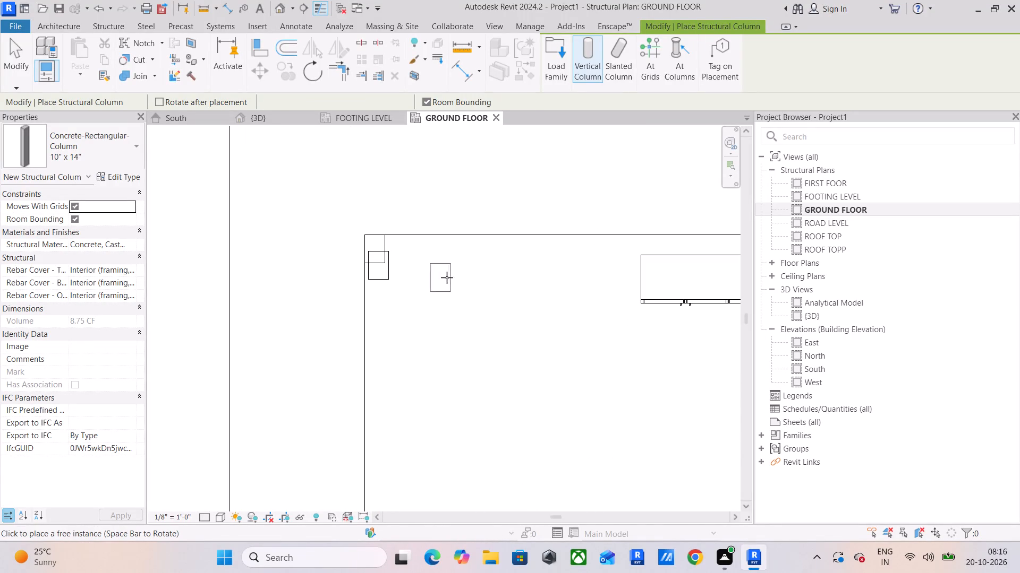
scroll(447, 277, down, 4)
middle_drag(292, 322, 211, 341)
middle_drag(623, 317, 518, 336)
scroll(492, 298, up, 4)
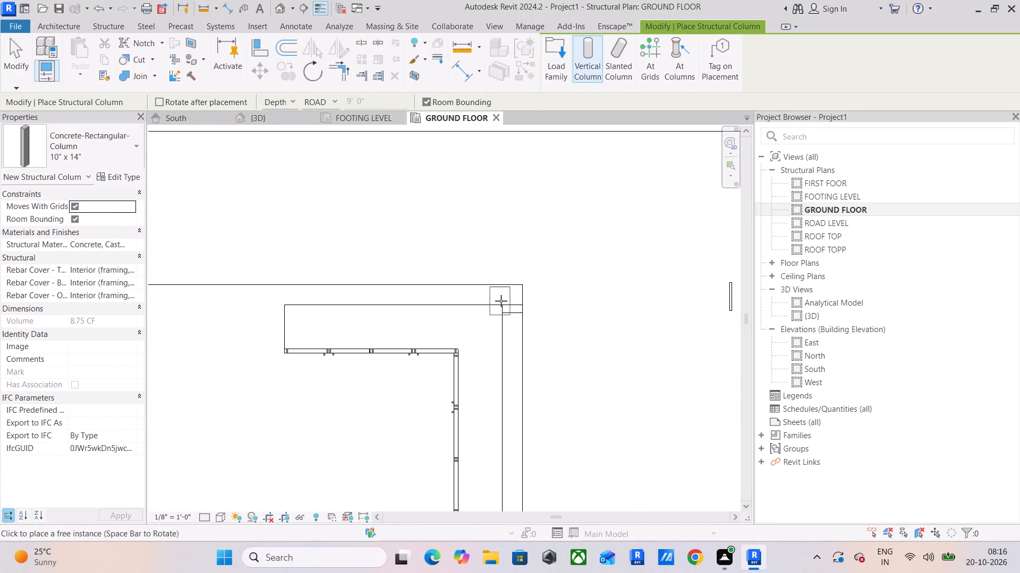
click(505, 305)
scroll(541, 355, down, 6)
middle_drag(553, 362, 464, 235)
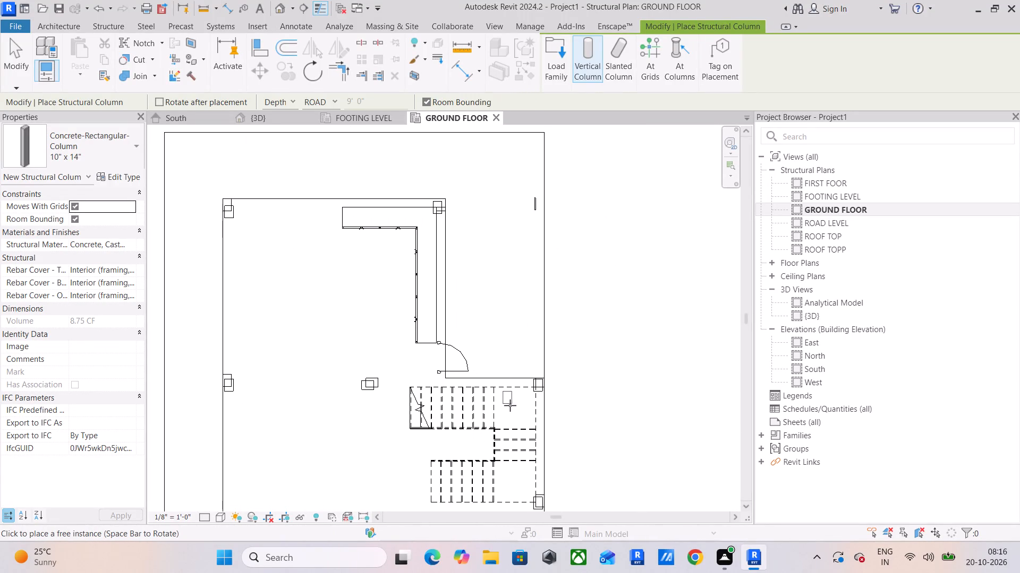
key(Escape)
key(Escape)
key(Escape)
Rotate the column at the staircase's northeast corner 90 degrees and align it to the linked column's north and east edges.
click(541, 393)
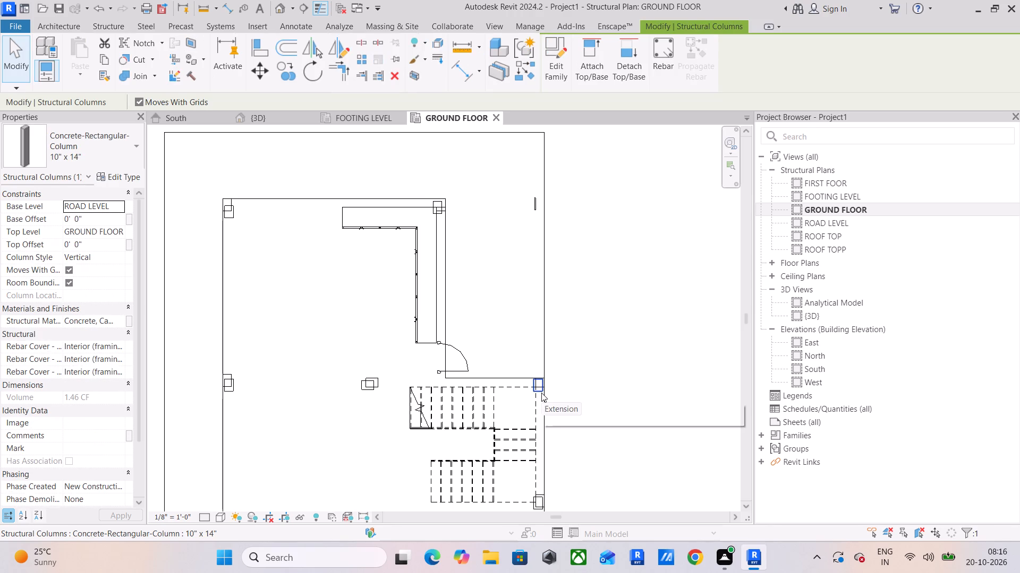
key(space)
scroll(537, 395, up, 9)
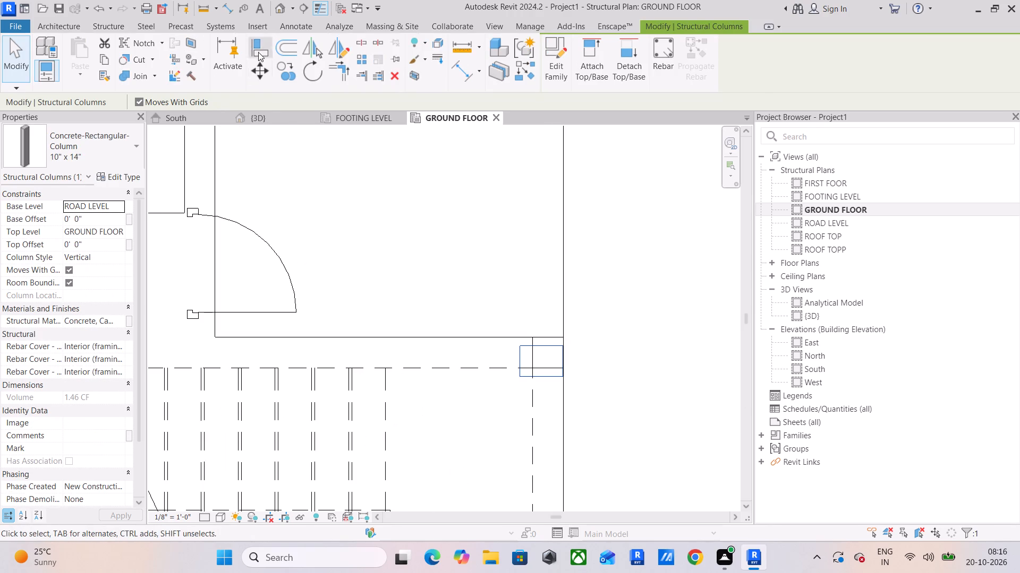
click(258, 51)
scroll(553, 365, up, 3)
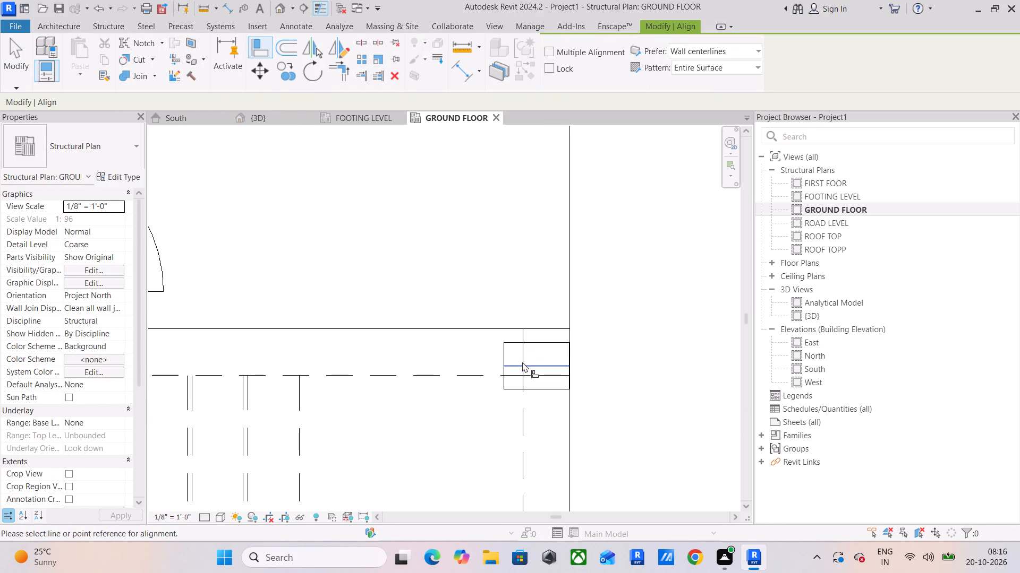
scroll(522, 358, up, 5)
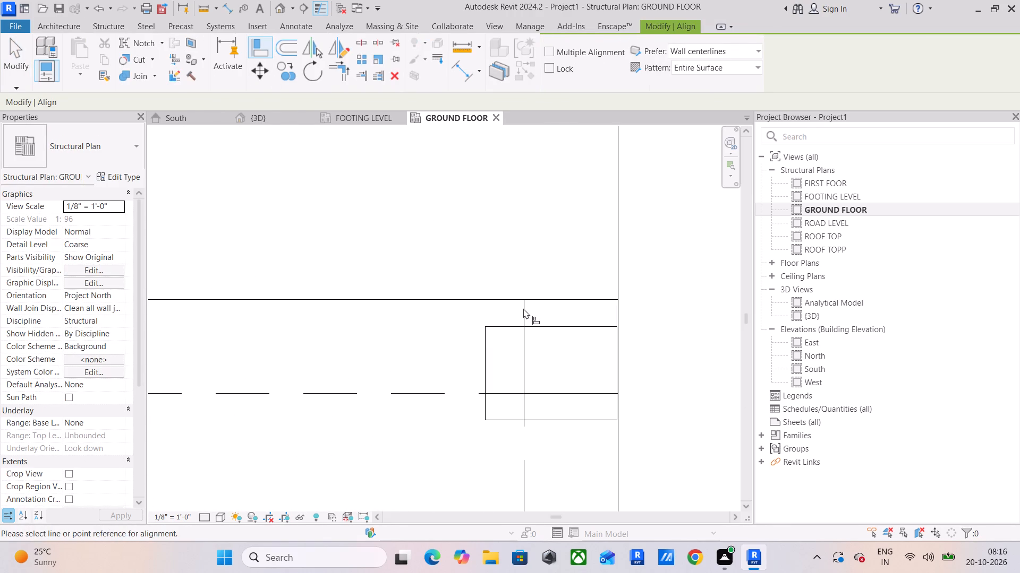
click(567, 302)
click(564, 327)
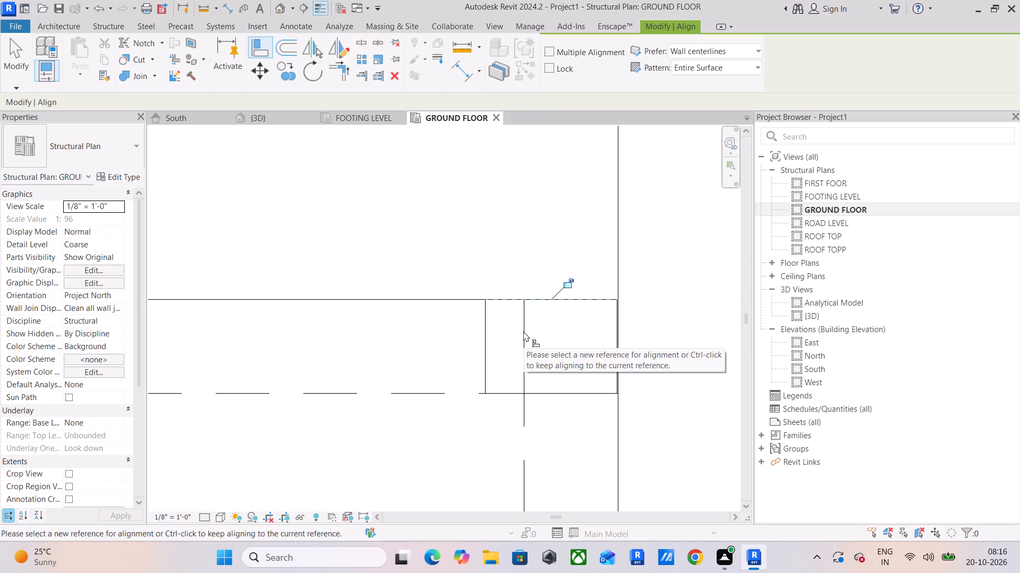
scroll(627, 322, up, 11)
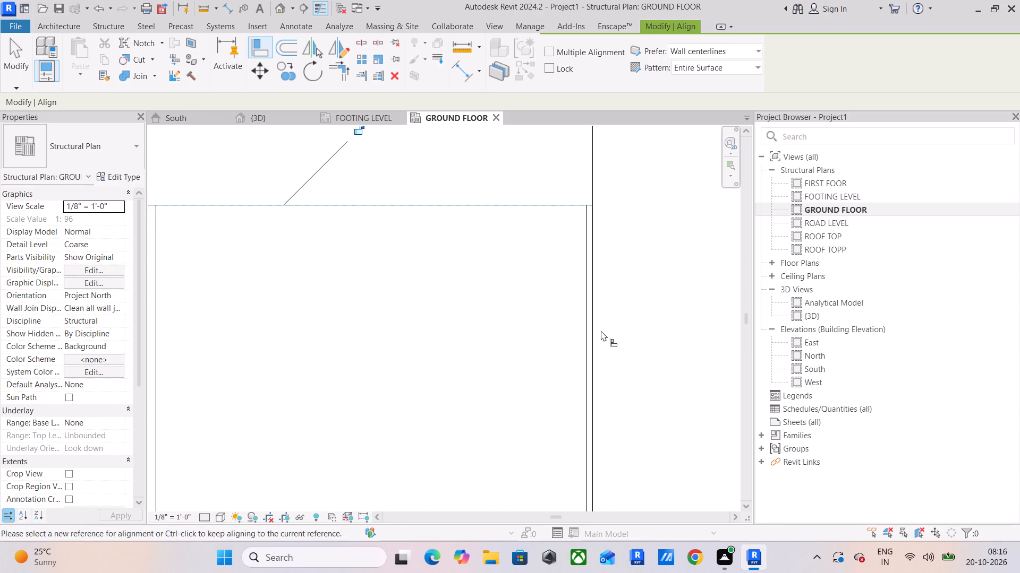
click(592, 336)
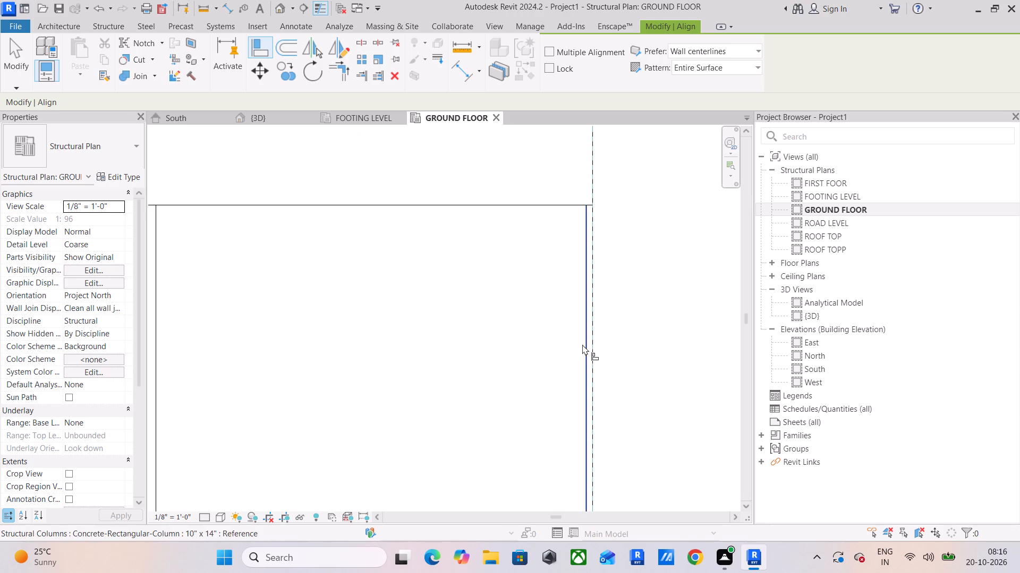
click(583, 342)
Align the freestanding column west of the stairs to the east and north edges of the linked column.
scroll(489, 359, down, 10)
middle_drag(487, 361, 583, 327)
scroll(549, 341, down, 7)
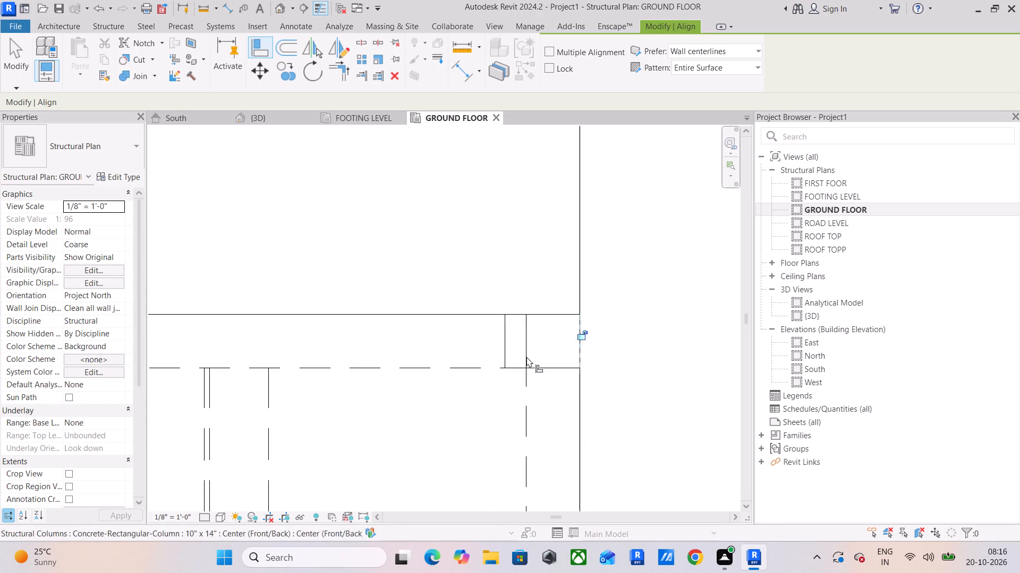
scroll(526, 357, down, 3)
middle_drag(474, 362, 654, 341)
scroll(466, 364, down, 5)
scroll(367, 350, up, 11)
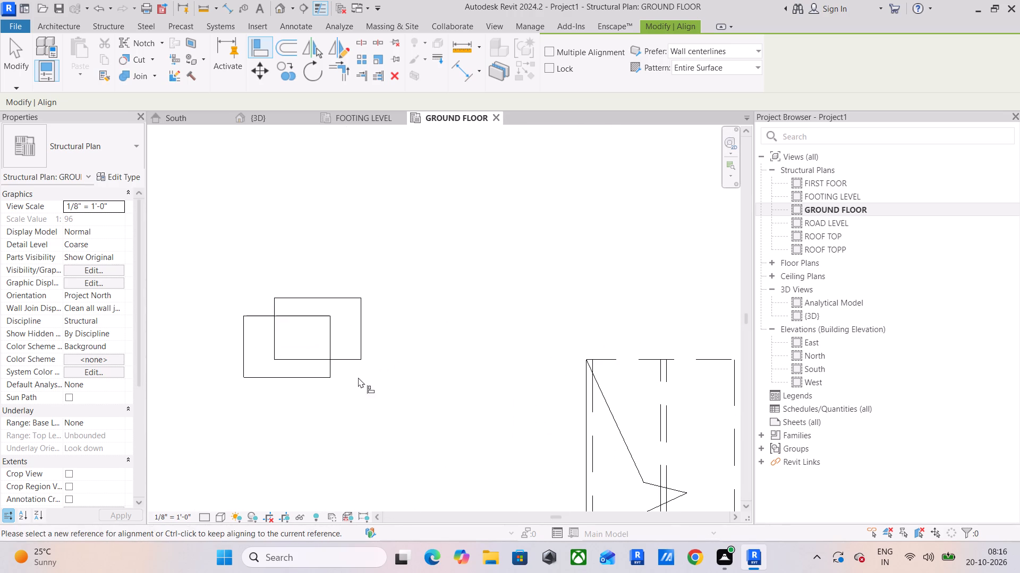
click(365, 336)
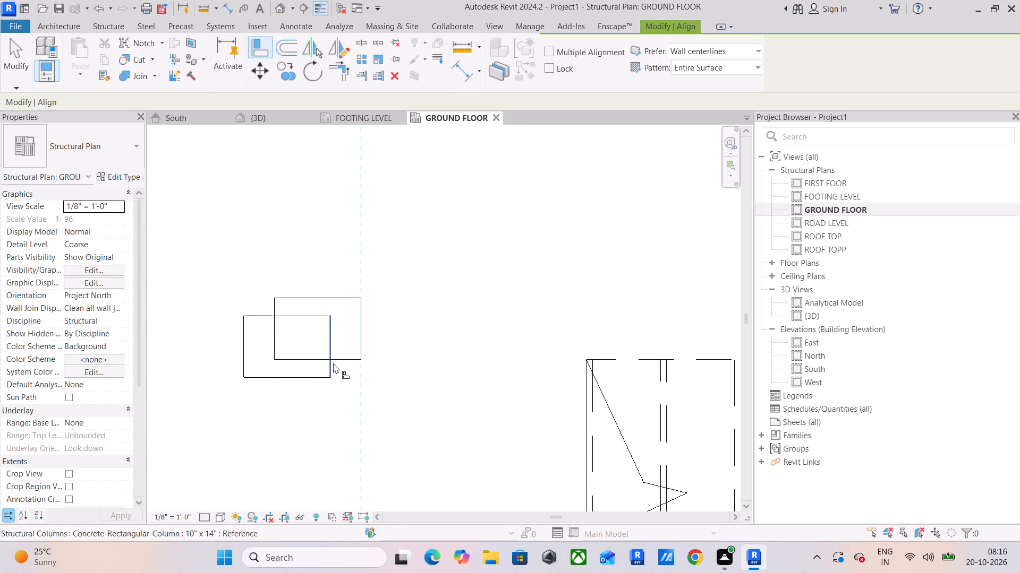
click(333, 363)
click(326, 300)
click(327, 313)
Align the west wall column opposite the stairs to the north and west edges of the linked column.
scroll(285, 351, down, 4)
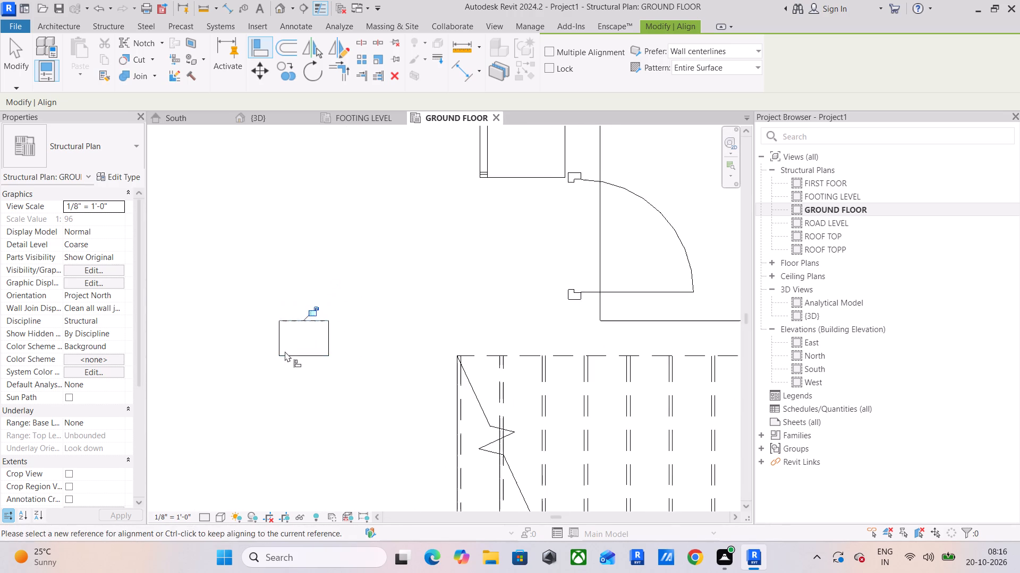
middle_drag(286, 357, 688, 357)
scroll(613, 360, down, 7)
scroll(379, 334, up, 11)
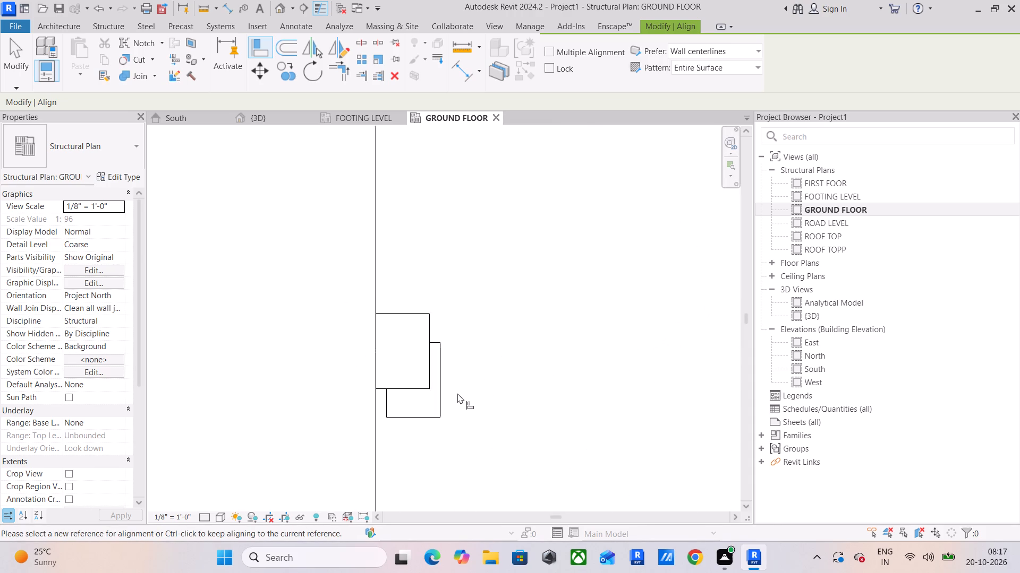
click(416, 303)
click(429, 332)
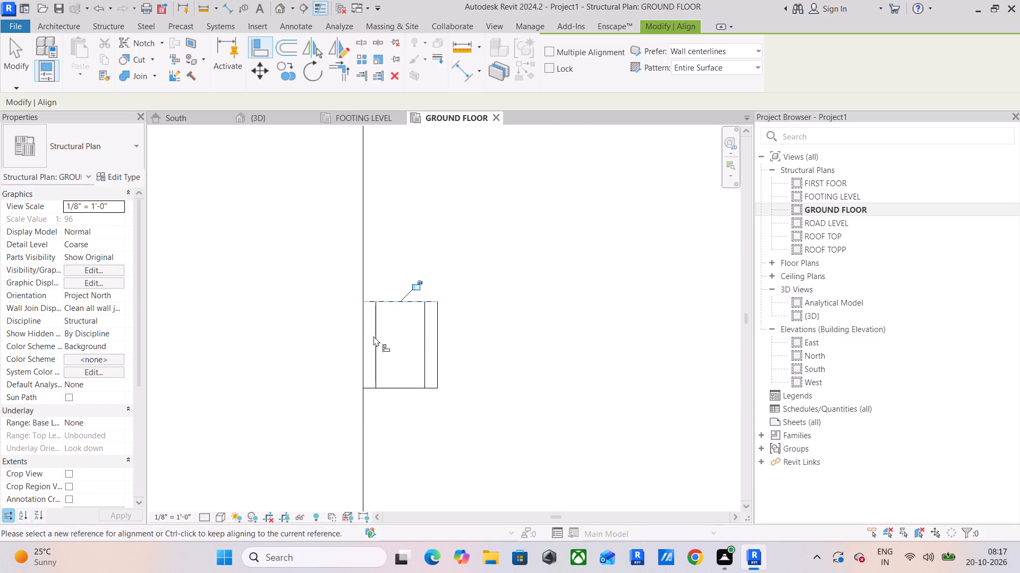
click(364, 340)
key(Escape)
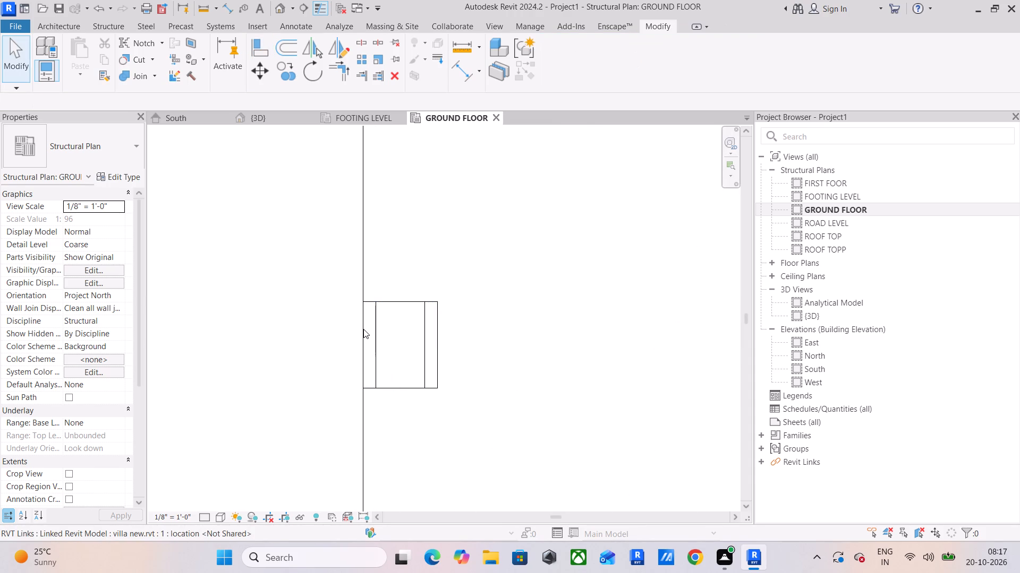
click(249, 49)
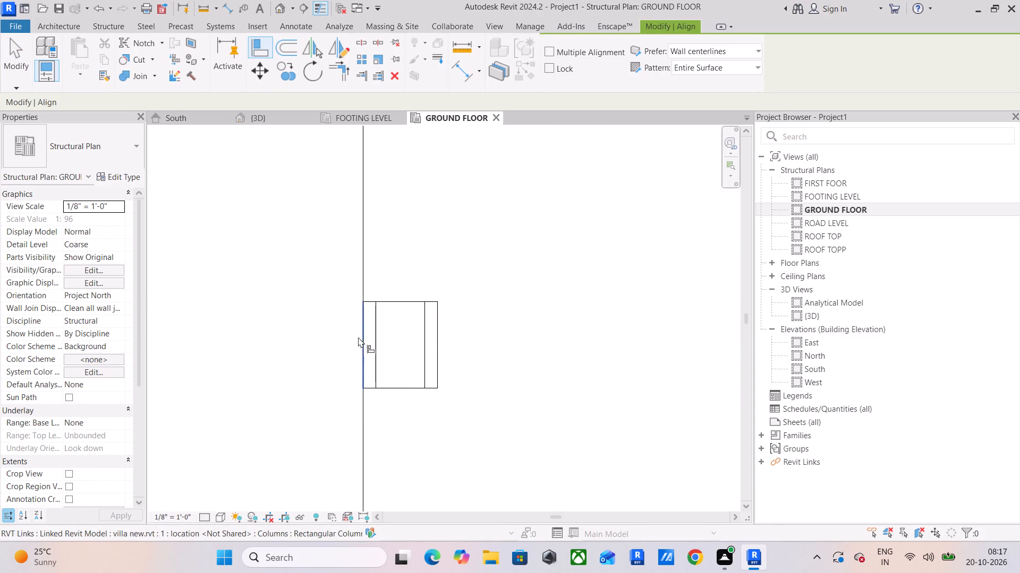
click(363, 330)
click(377, 340)
Align the column at the building's northwest corner to the north and west edges of the linked column.
scroll(434, 399, down, 5)
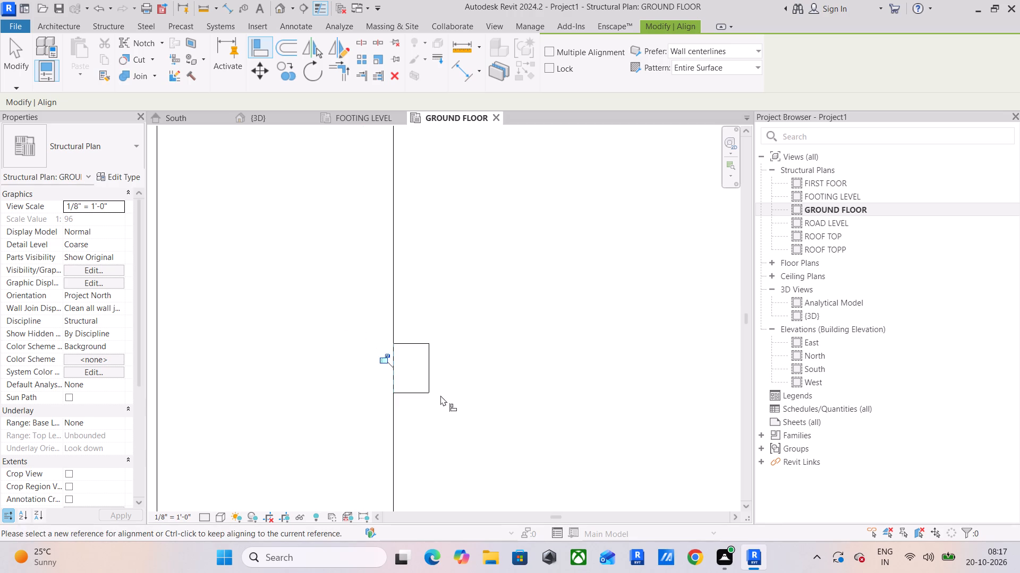
scroll(440, 395, down, 10)
scroll(422, 214, up, 16)
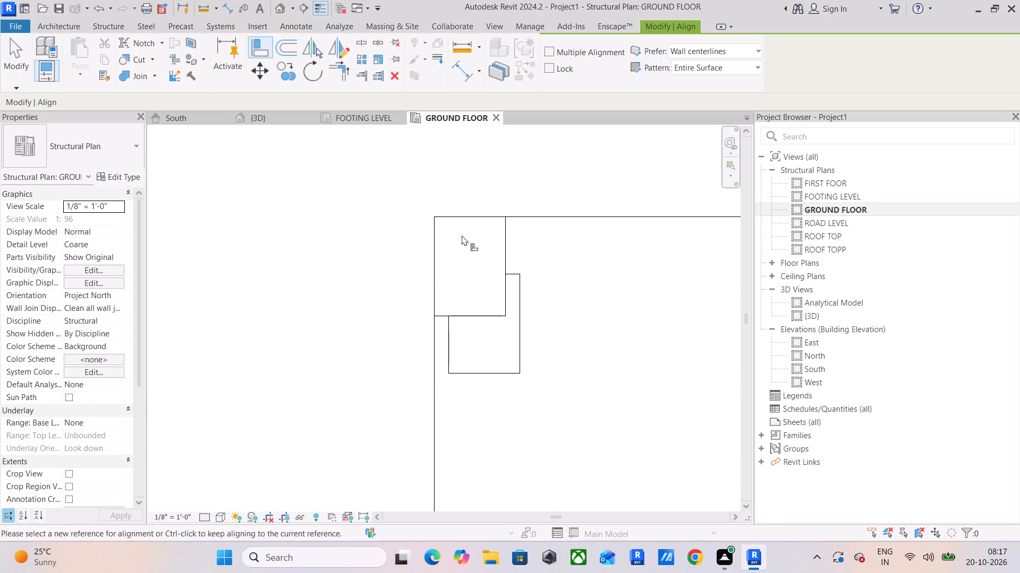
click(477, 216)
click(509, 274)
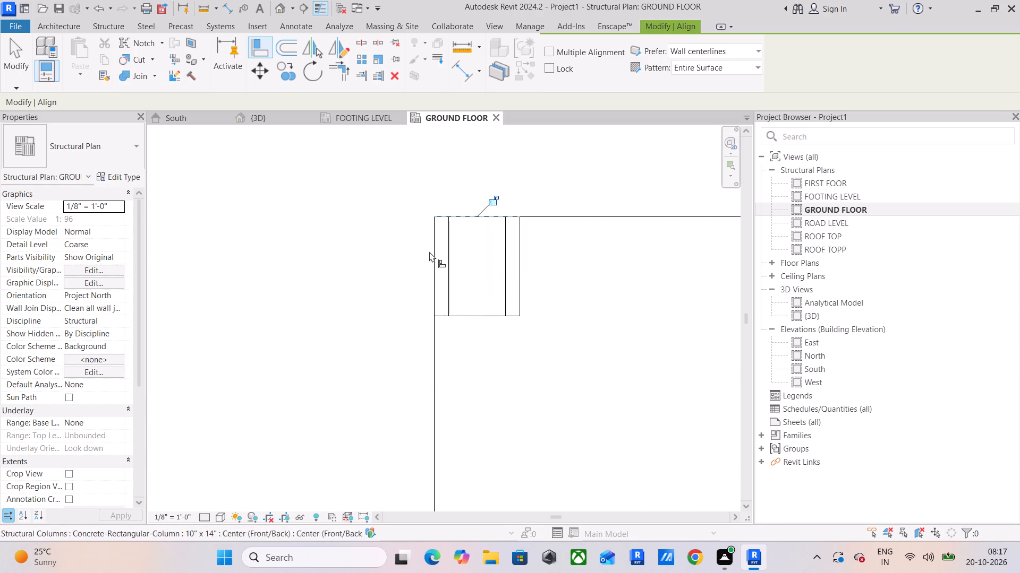
click(432, 257)
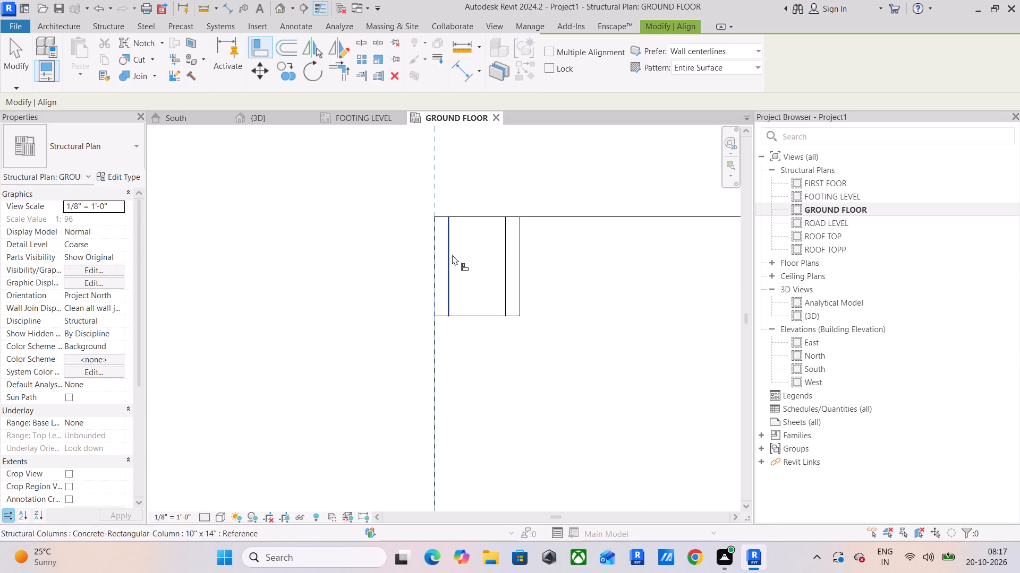
click(451, 254)
Align the column at the northeast corner by the counter to the south and east edges of the linked column.
scroll(517, 322, down, 10)
middle_drag(602, 323, 176, 340)
scroll(576, 322, up, 6)
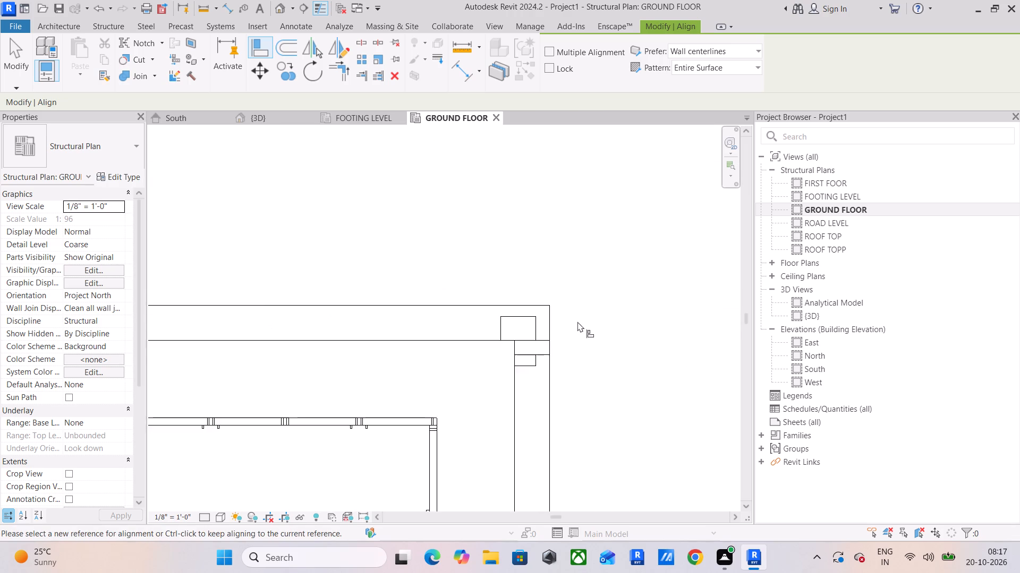
scroll(577, 322, up, 4)
click(560, 390)
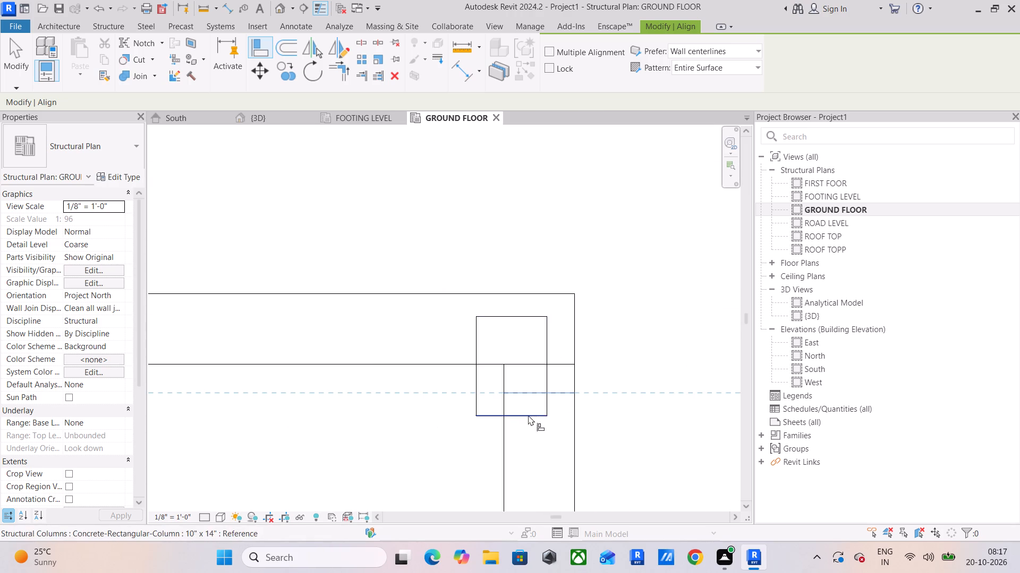
click(528, 415)
click(573, 327)
click(547, 334)
Align the column at the northwest corner of the room southwest of the stairs to the north and east edges of the linked column.
scroll(533, 355, down, 2)
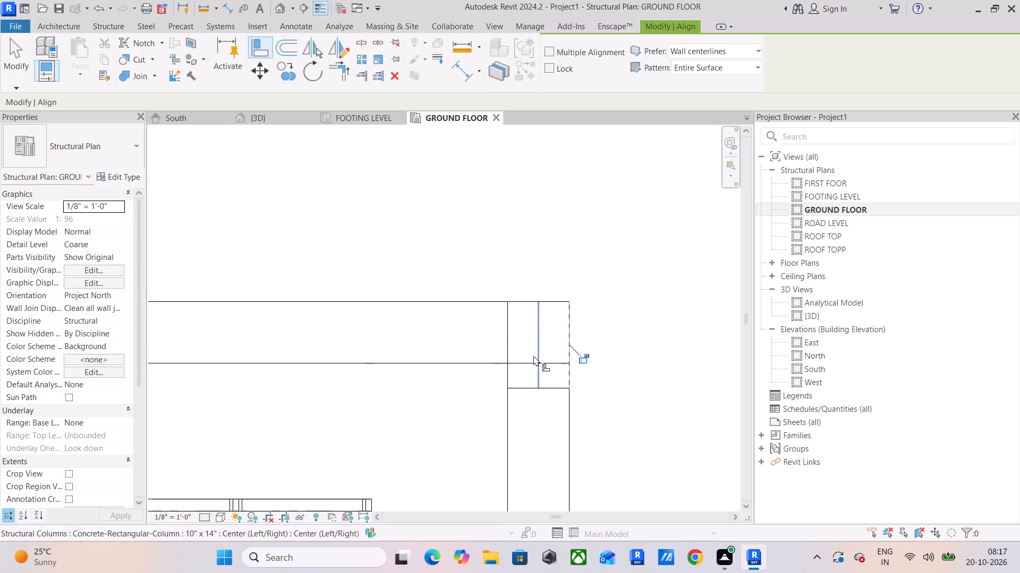
scroll(533, 355, down, 10)
middle_drag(542, 395, 565, 163)
scroll(563, 267, down, 5)
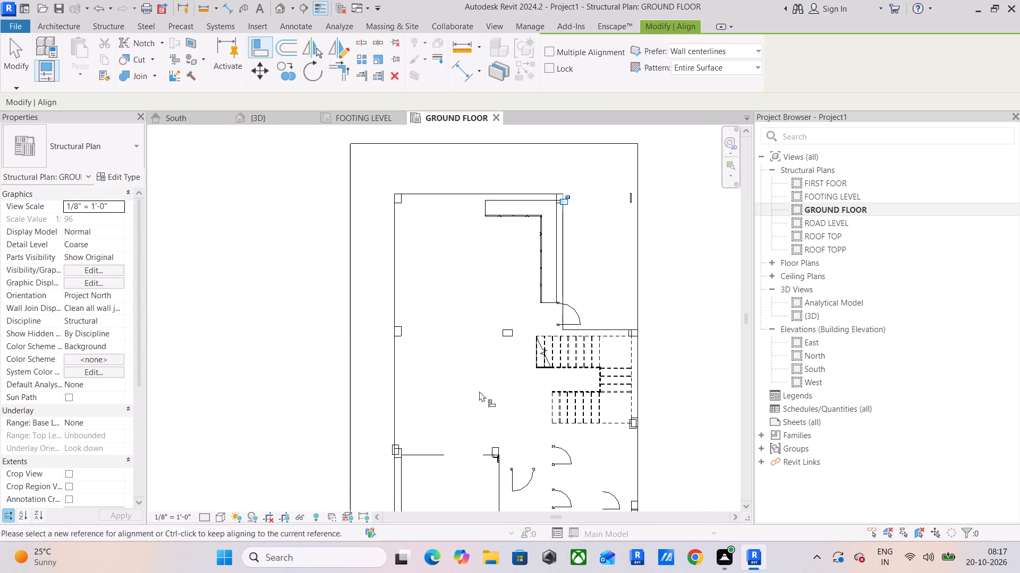
middle_drag(479, 392, 516, 158)
scroll(457, 193, up, 16)
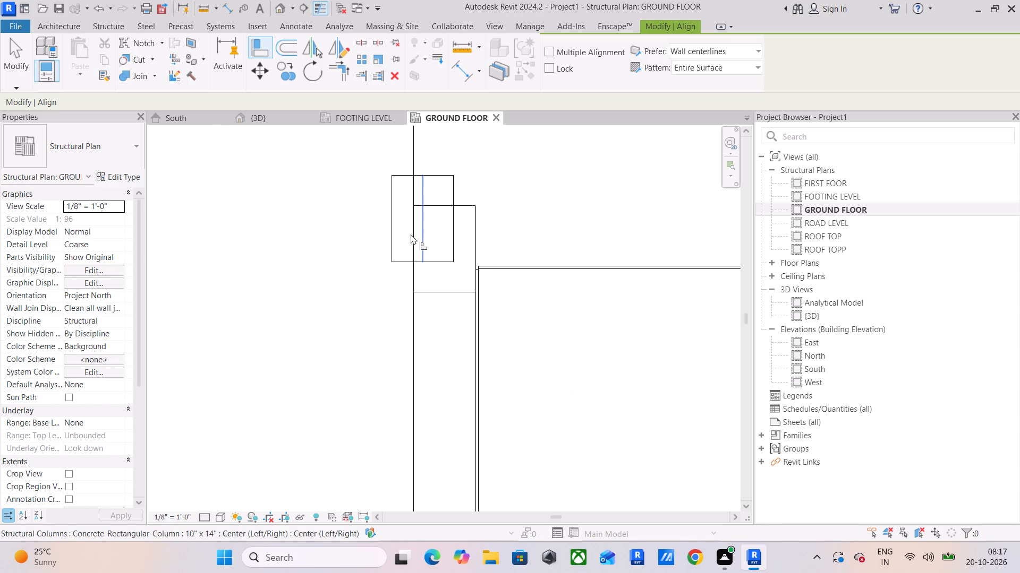
click(471, 204)
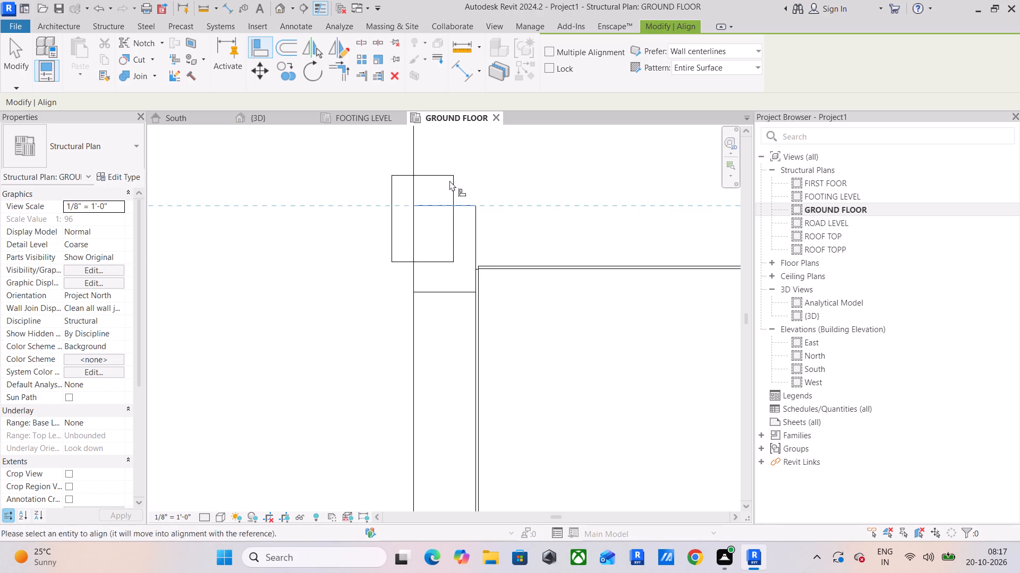
click(431, 171)
click(474, 237)
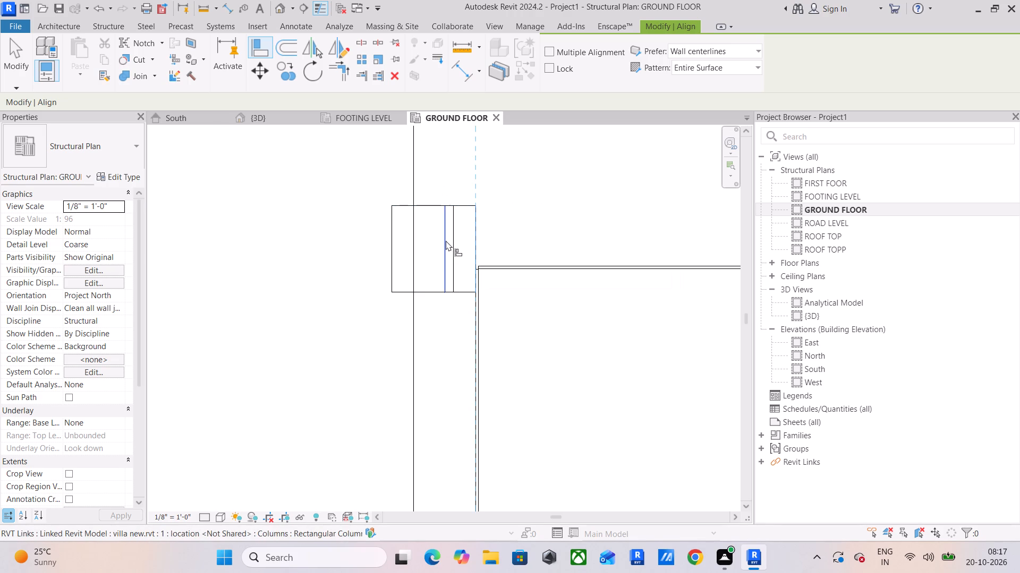
click(451, 240)
Align the column at that room's northeast corner to the south and west edges of the linked column.
scroll(449, 242, down, 12)
middle_drag(507, 305, 363, 348)
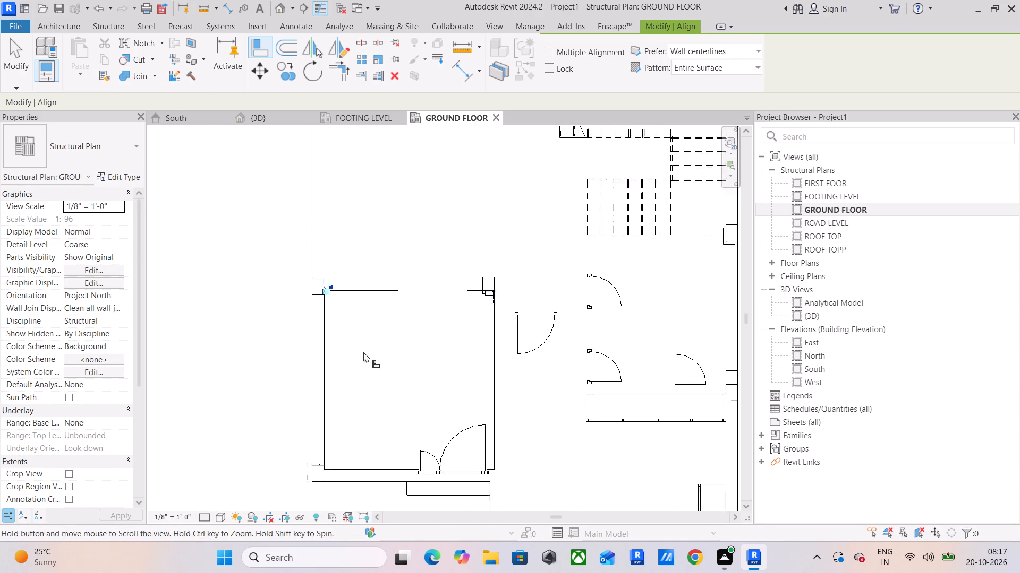
scroll(531, 287, up, 17)
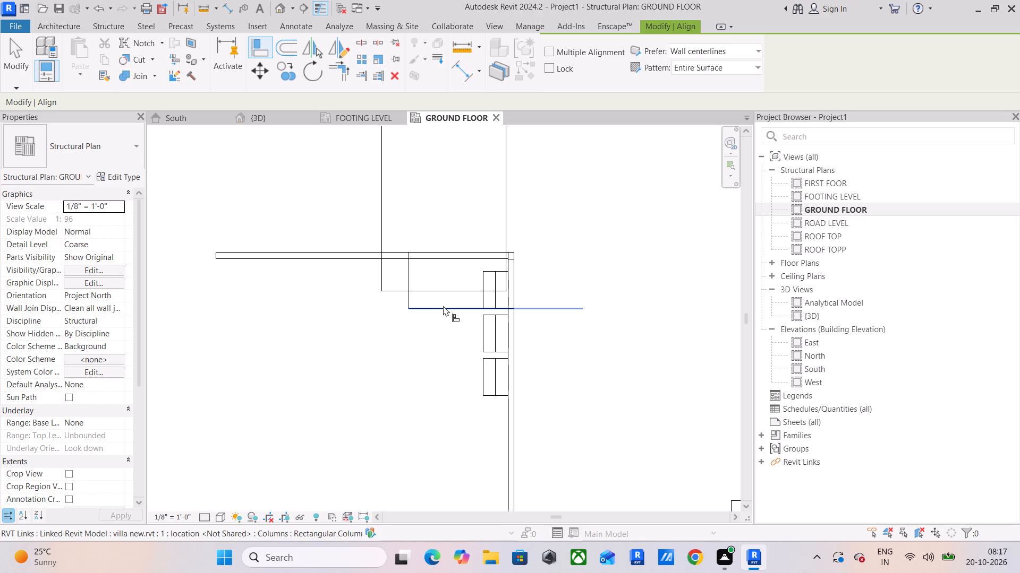
click(446, 303)
click(441, 292)
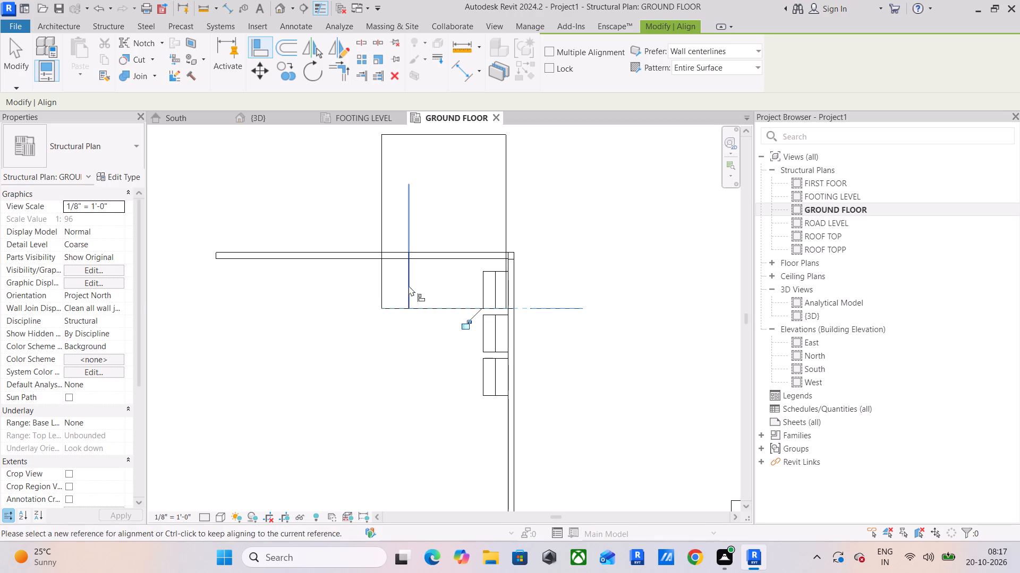
click(409, 285)
click(383, 280)
Align the column at the same room's southwest corner to the north and west edges of the linked column.
scroll(406, 307, down, 5)
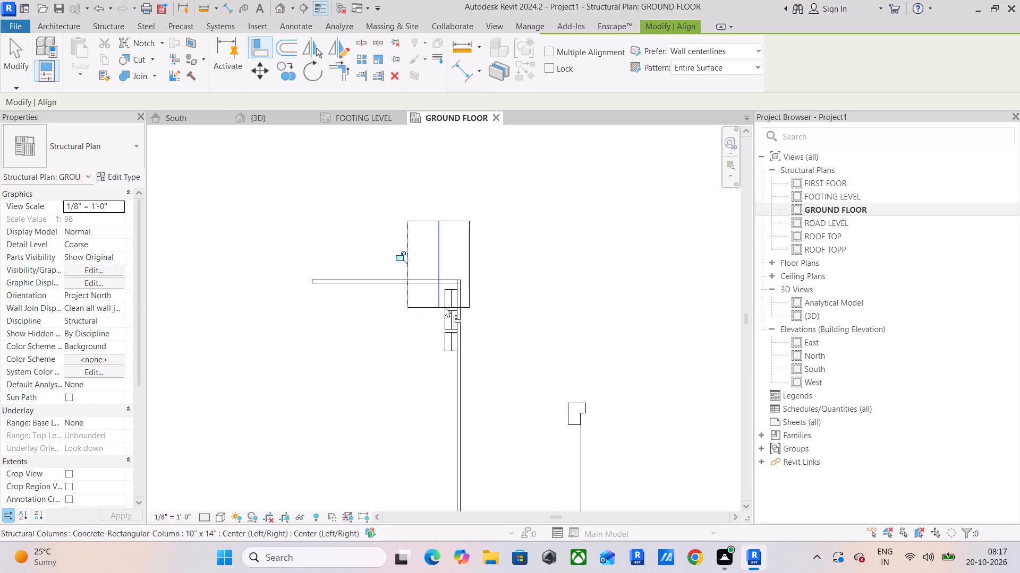
scroll(445, 307, down, 12)
middle_drag(447, 312, 479, 161)
scroll(258, 371, up, 6)
scroll(372, 292, up, 5)
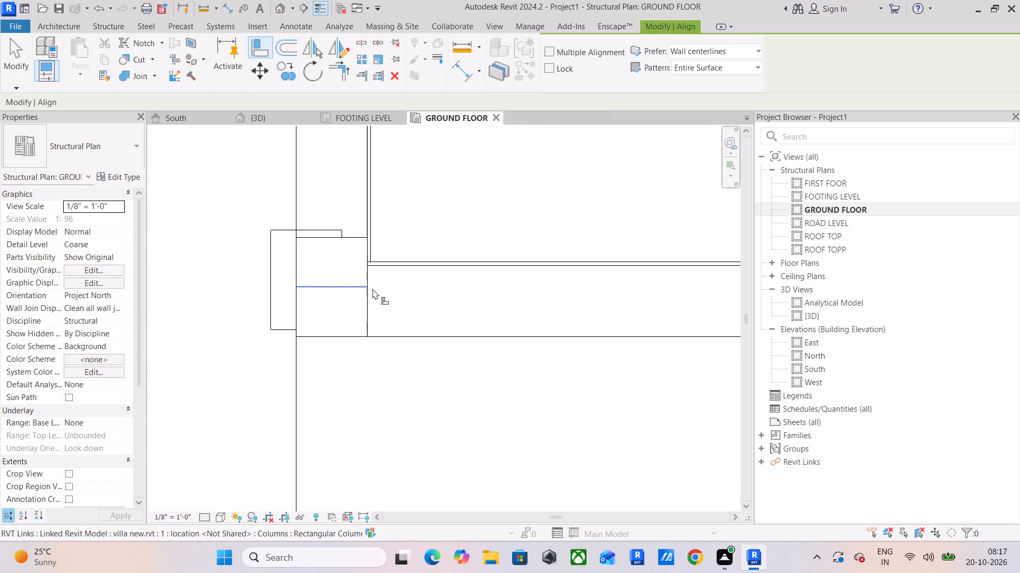
scroll(372, 289, up, 6)
click(354, 240)
click(291, 225)
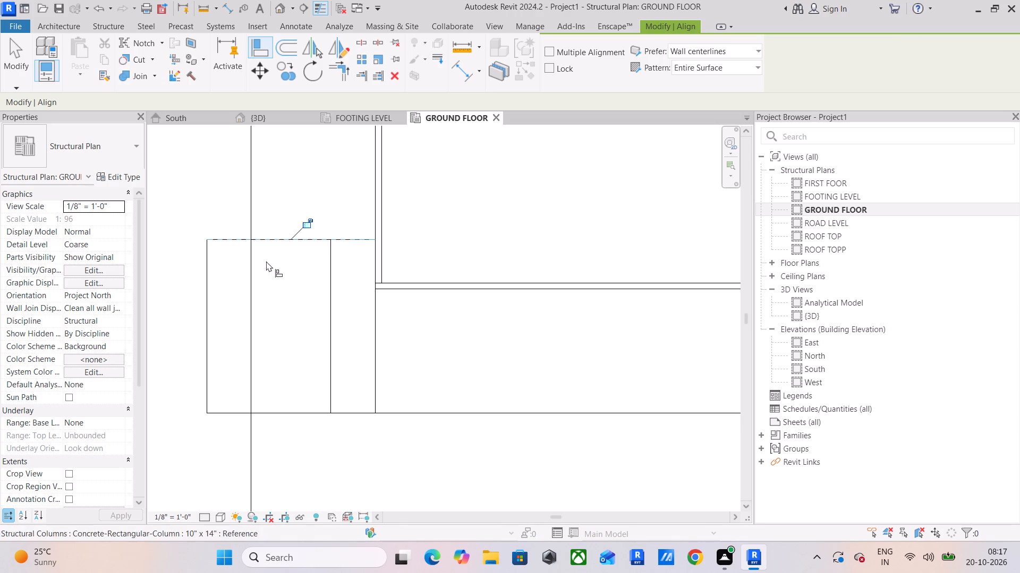
click(249, 283)
click(208, 312)
Align the column just northeast of the double entrance doors to the west and south edges of the linked column.
scroll(372, 349, down, 4)
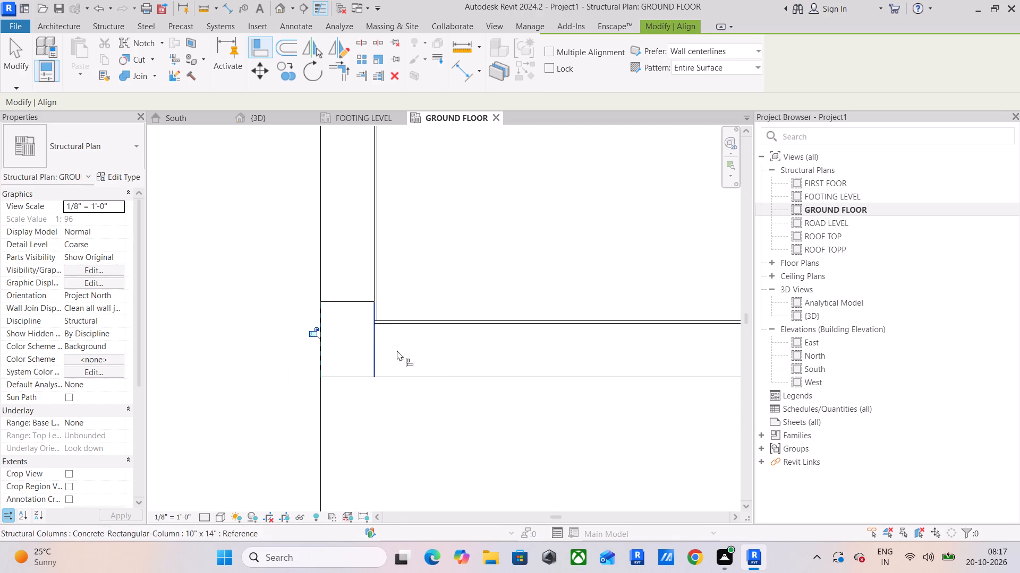
scroll(397, 350, down, 7)
middle_drag(607, 376, 247, 376)
scroll(526, 324, down, 10)
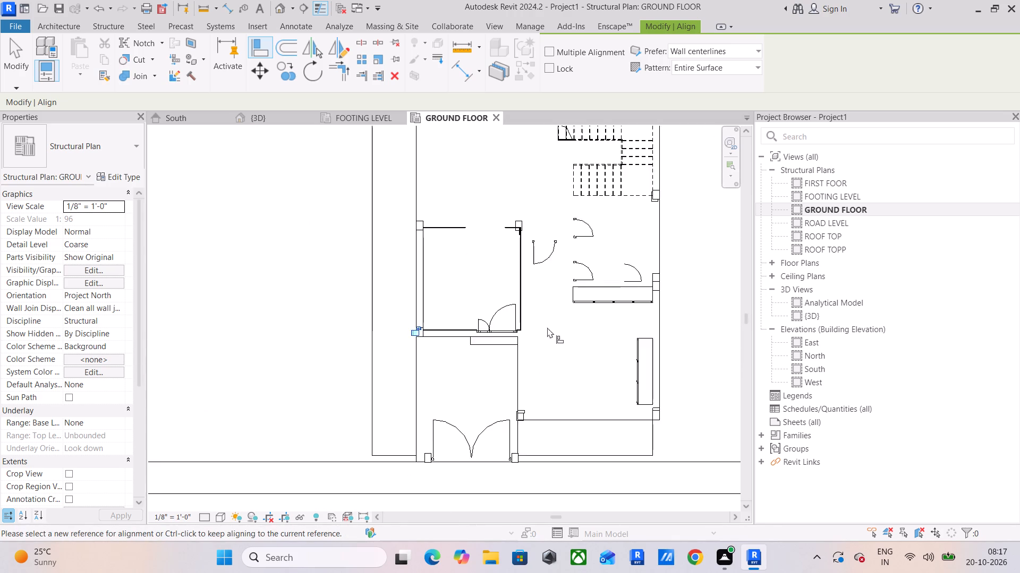
middle_drag(548, 328, 398, 334)
scroll(365, 420, up, 12)
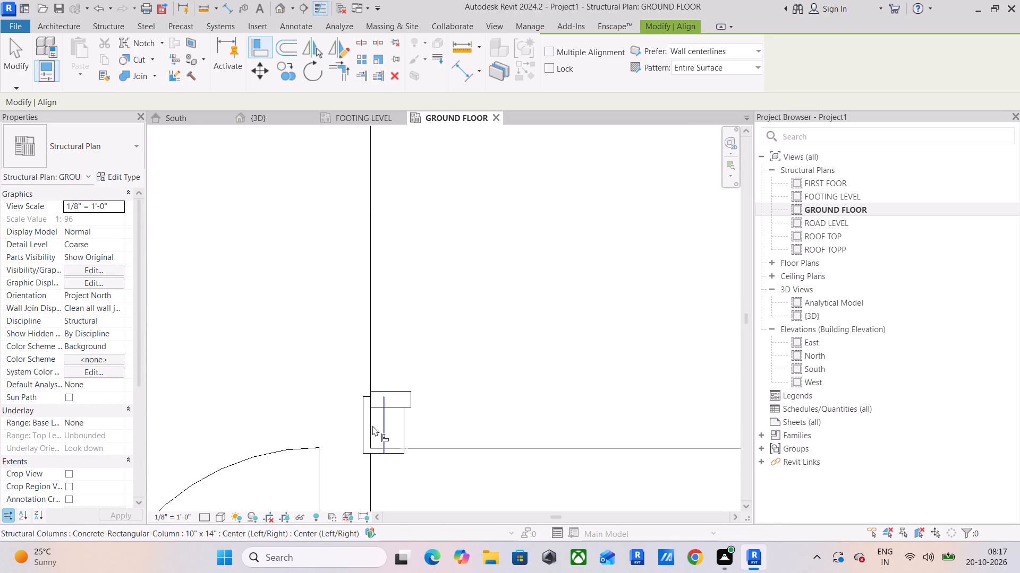
scroll(372, 426, up, 7)
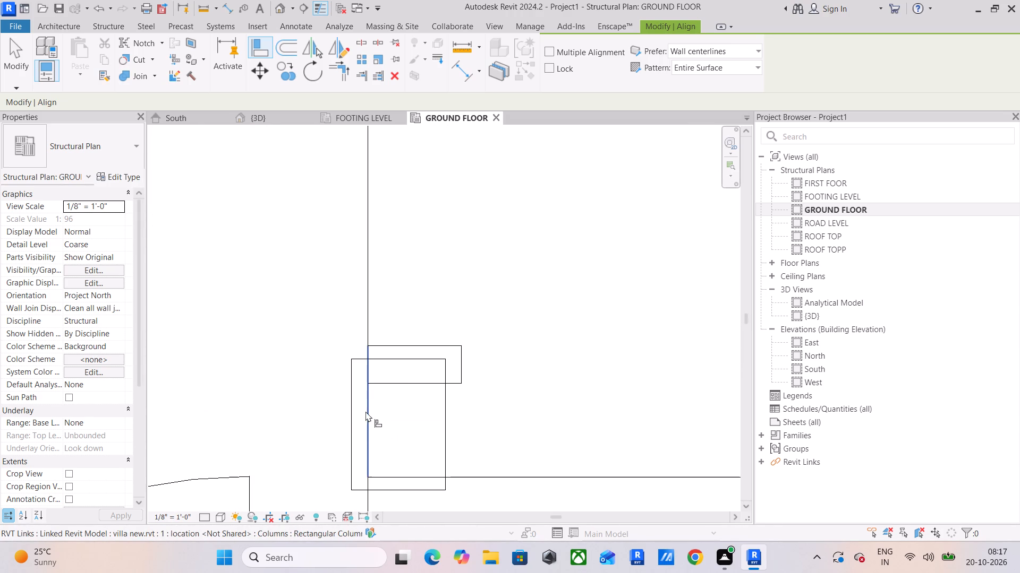
click(364, 398)
click(349, 415)
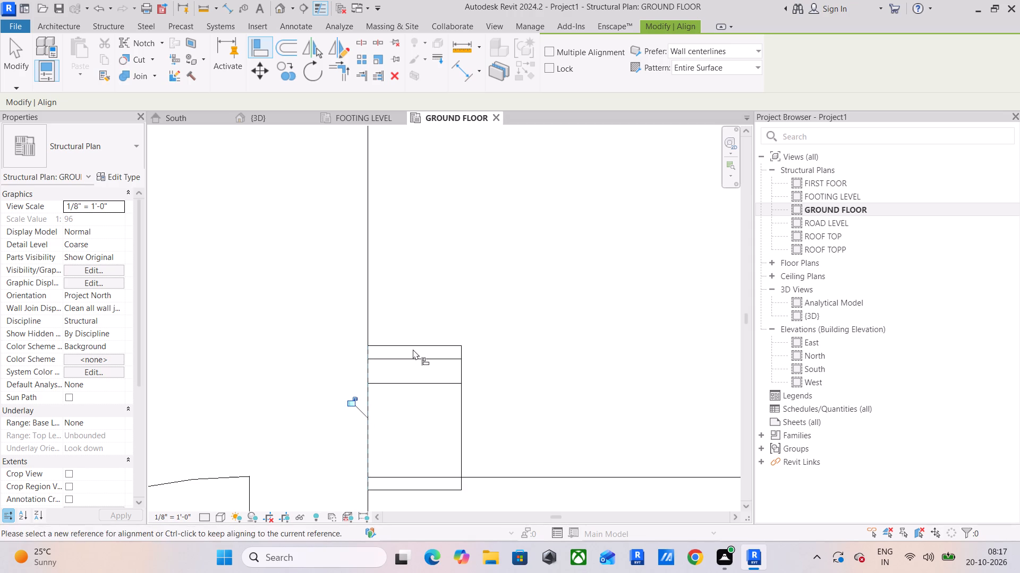
click(403, 478)
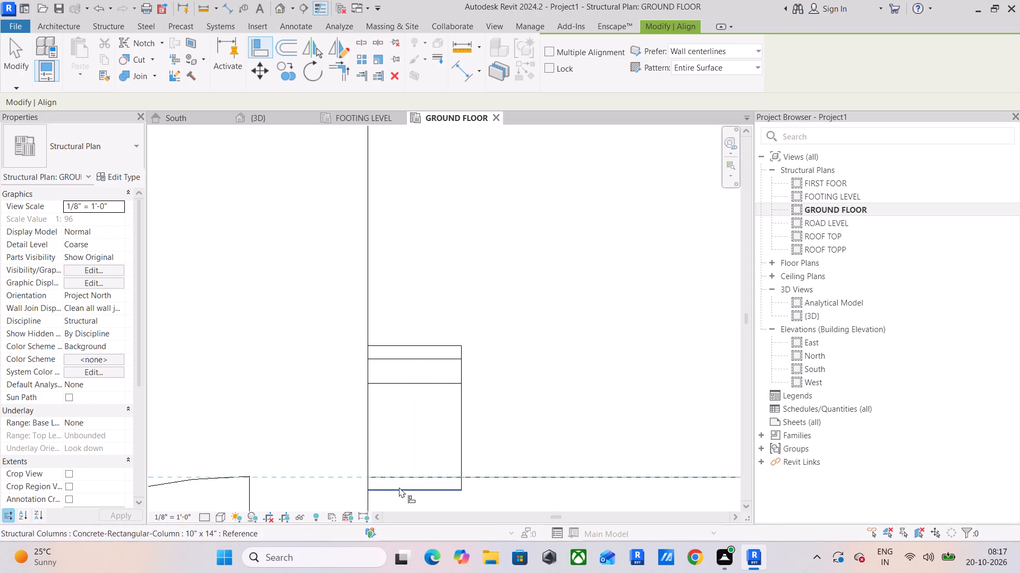
click(398, 488)
Align the column at the building's southeast corner to the north edge of the linked column.
scroll(422, 426, down, 11)
middle_drag(512, 402, 444, 325)
scroll(444, 325, down, 5)
scroll(613, 319, up, 5)
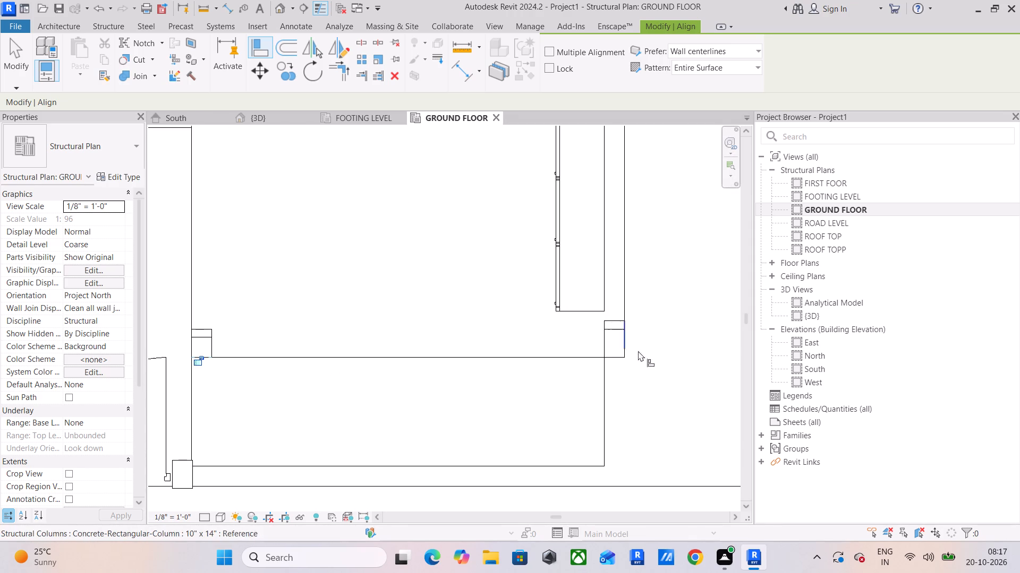
scroll(616, 343, up, 9)
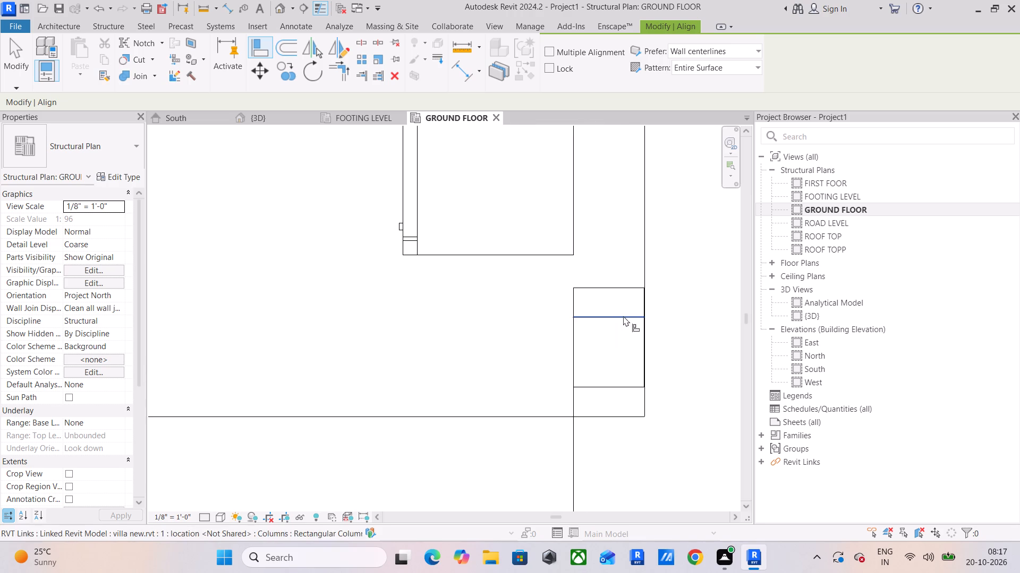
click(624, 316)
click(618, 289)
Compare the north edge of the southeast corner column with the column northeast of the double entrance doors.
scroll(450, 320, down, 6)
middle_drag(418, 317, 744, 303)
scroll(219, 315, up, 6)
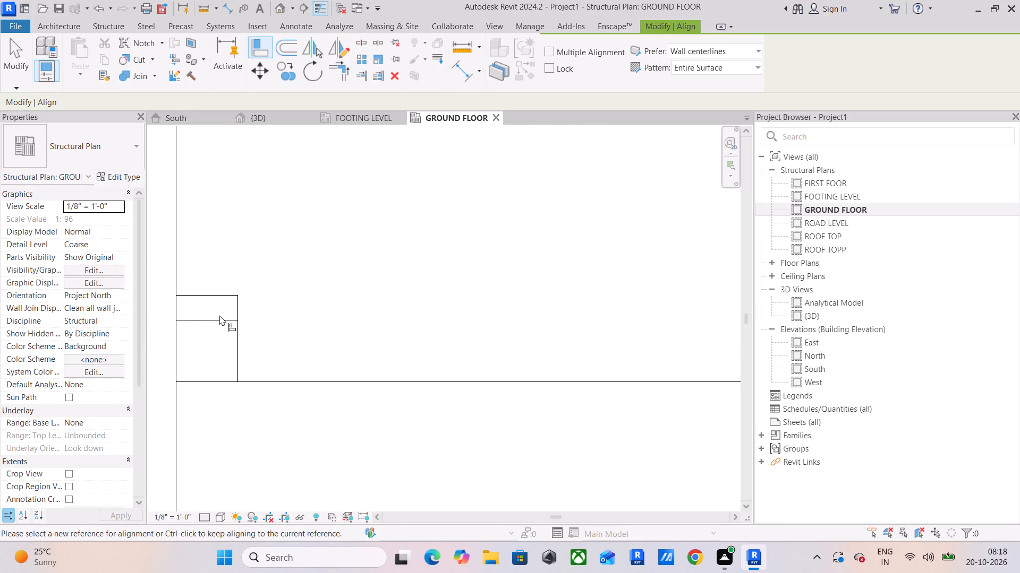
scroll(257, 337, down, 11)
middle_drag(434, 354, 394, 361)
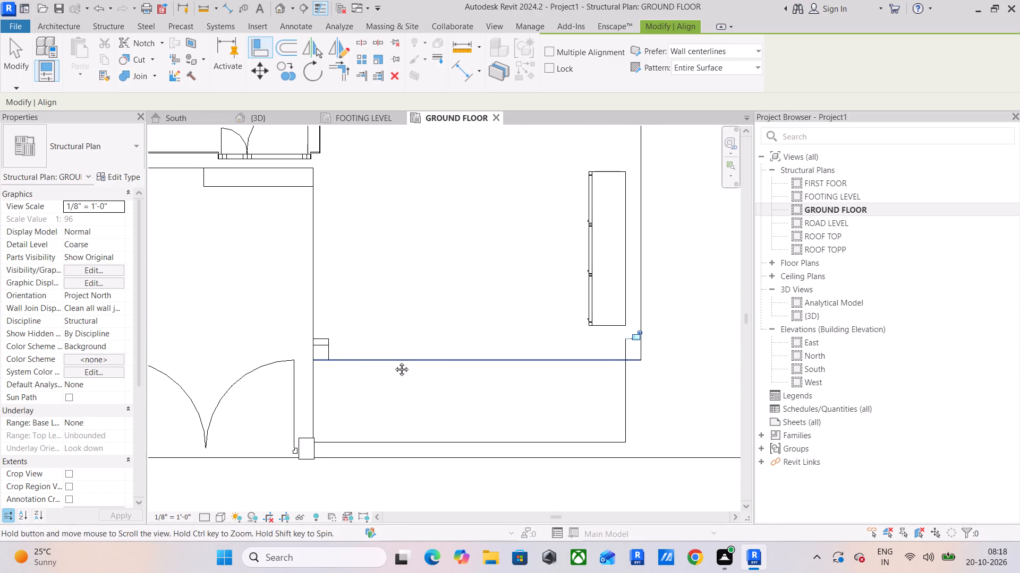
middle_drag(394, 361, 282, 362)
scroll(473, 346, up, 10)
click(488, 345)
scroll(350, 344, down, 4)
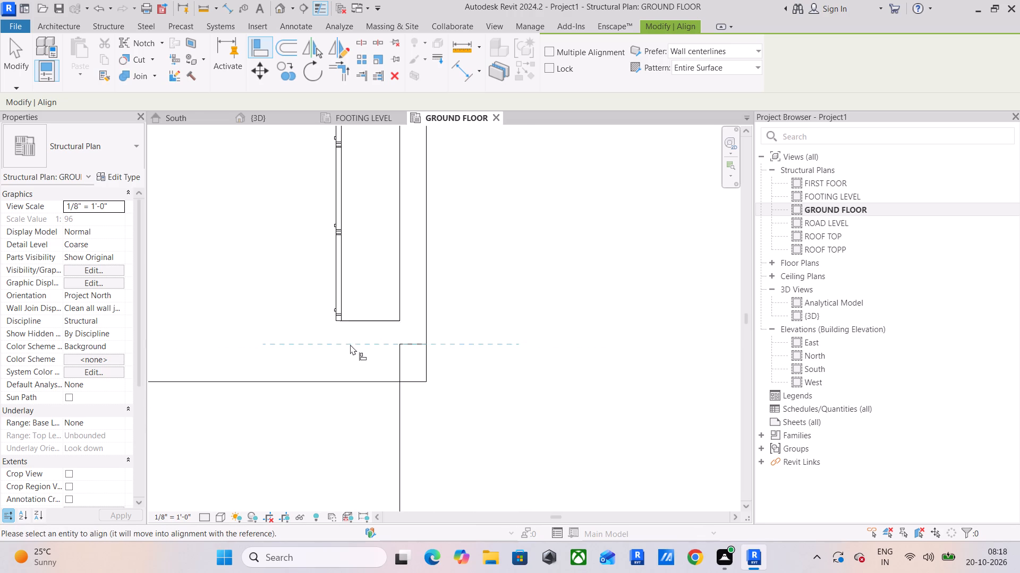
scroll(350, 344, down, 6)
middle_drag(350, 344, 693, 343)
scroll(415, 343, up, 5)
scroll(498, 358, down, 5)
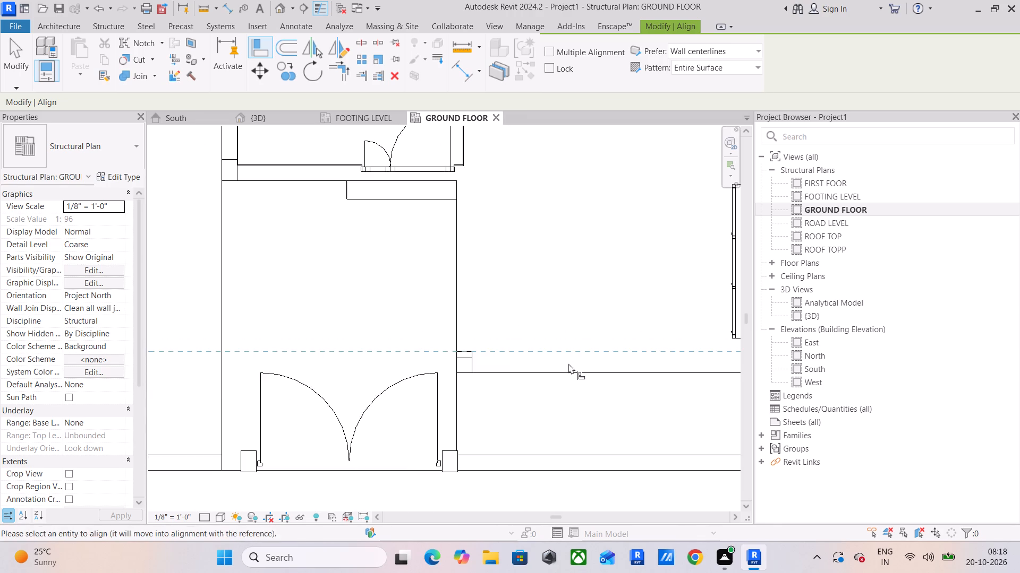
middle_drag(482, 363, 359, 355)
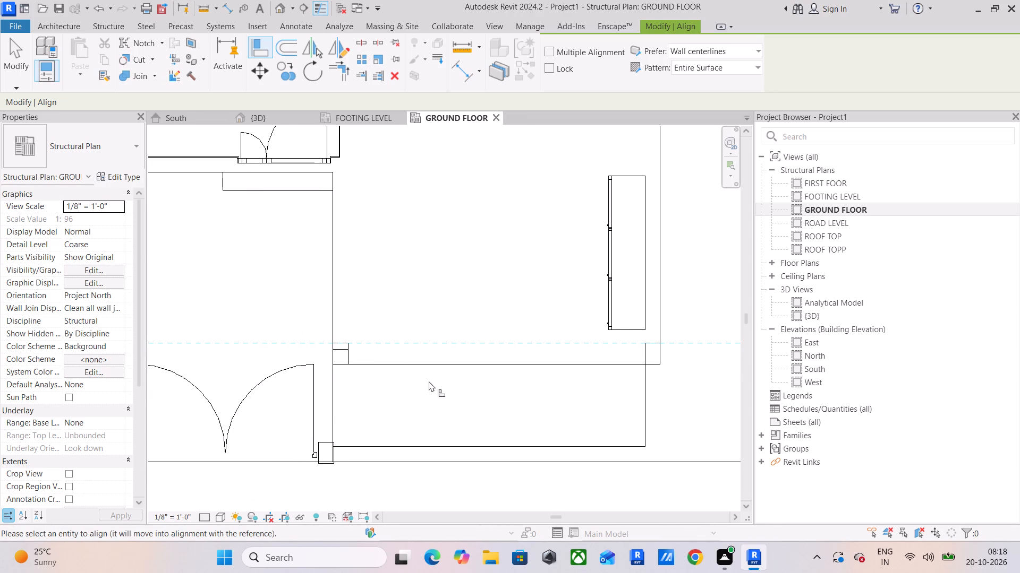
scroll(432, 371, down, 5)
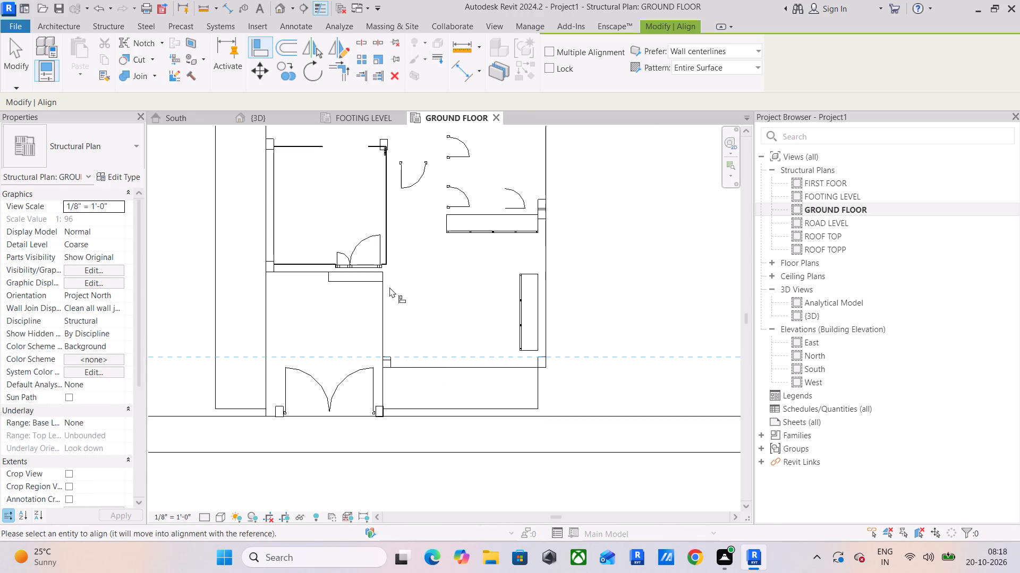
middle_drag(379, 259, 375, 337)
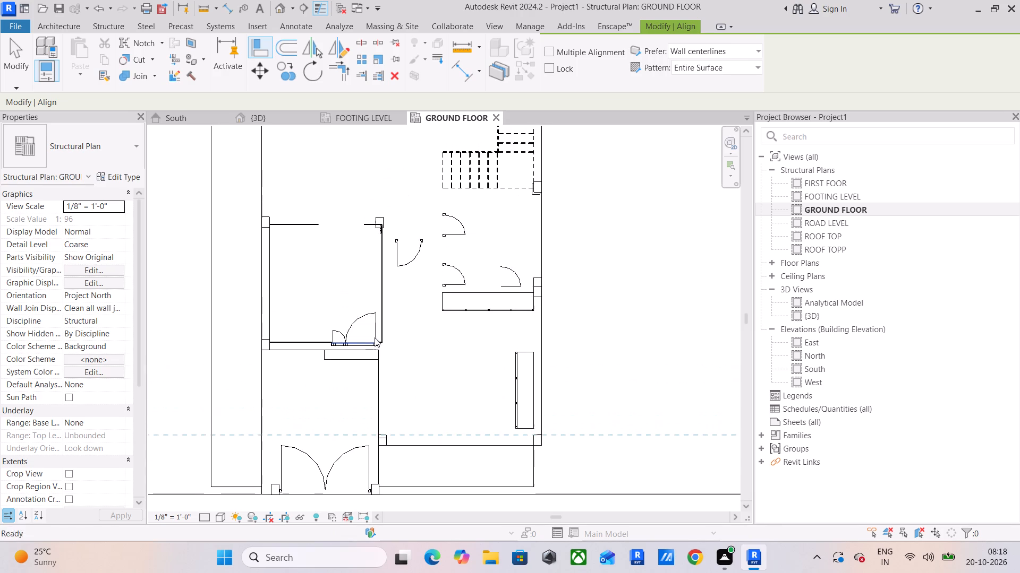
key(Escape)
key(Escape)
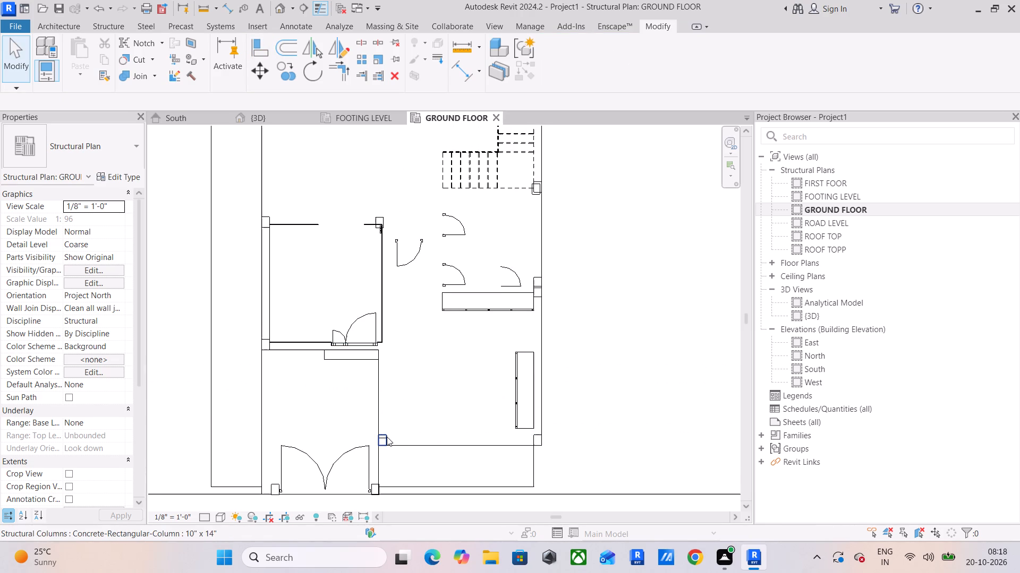
Place a matching 10" x 14" concrete column at the room's southeast corner beside its door, in line with the room's other corner columns.
click(387, 437)
click(533, 70)
scroll(379, 344, up, 3)
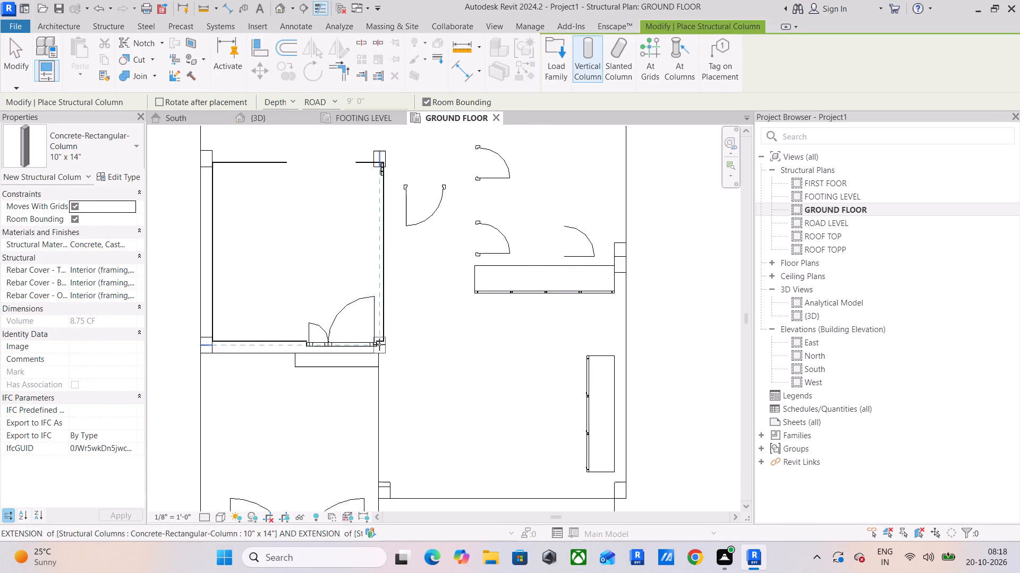
scroll(379, 344, up, 2)
click(385, 347)
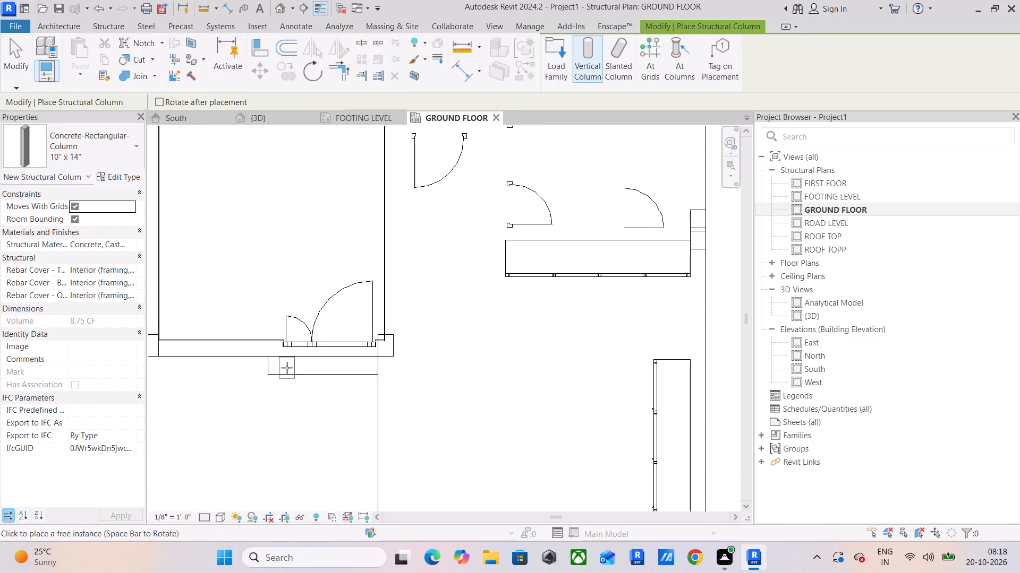
middle_drag(244, 362, 325, 380)
key(Escape)
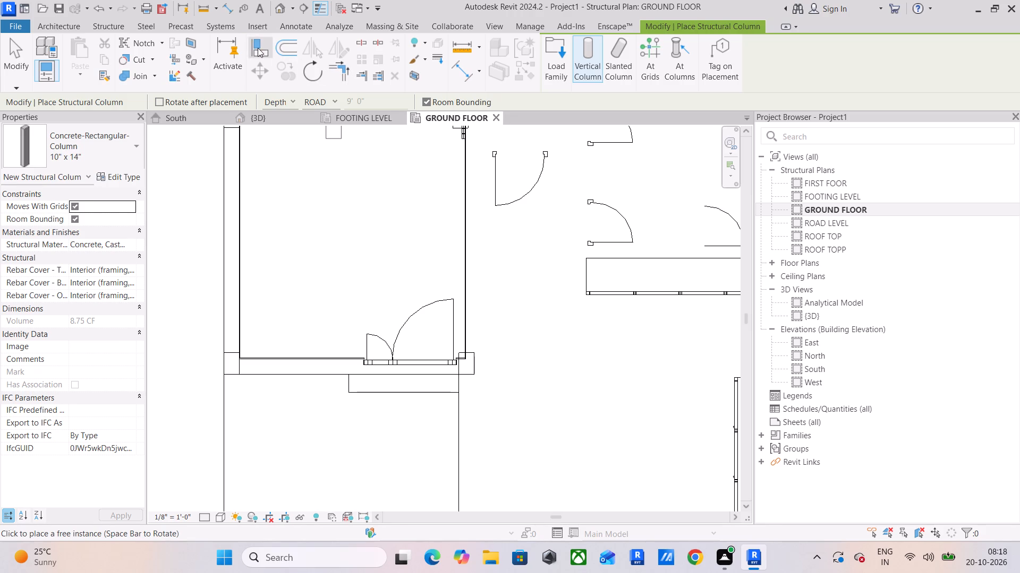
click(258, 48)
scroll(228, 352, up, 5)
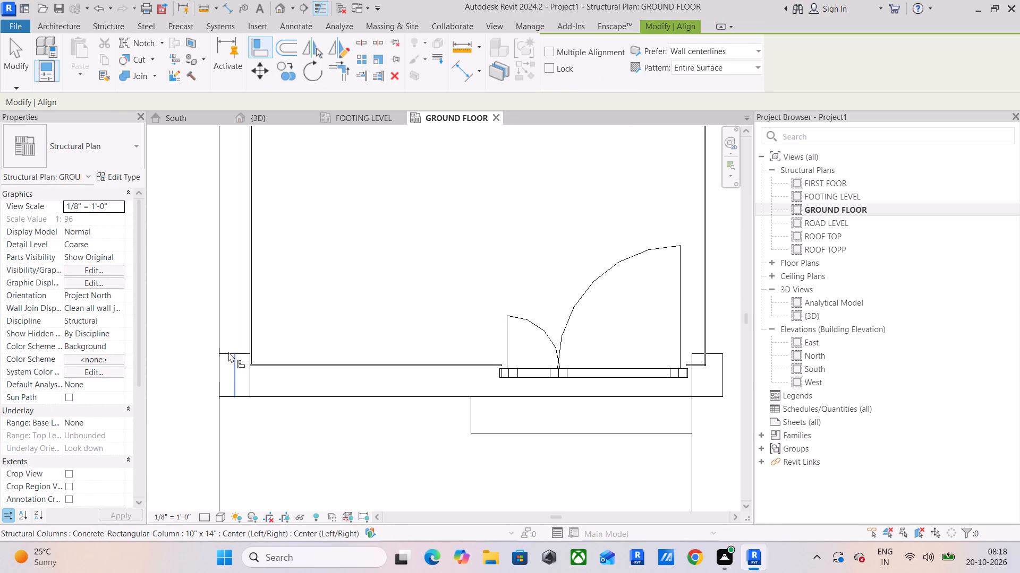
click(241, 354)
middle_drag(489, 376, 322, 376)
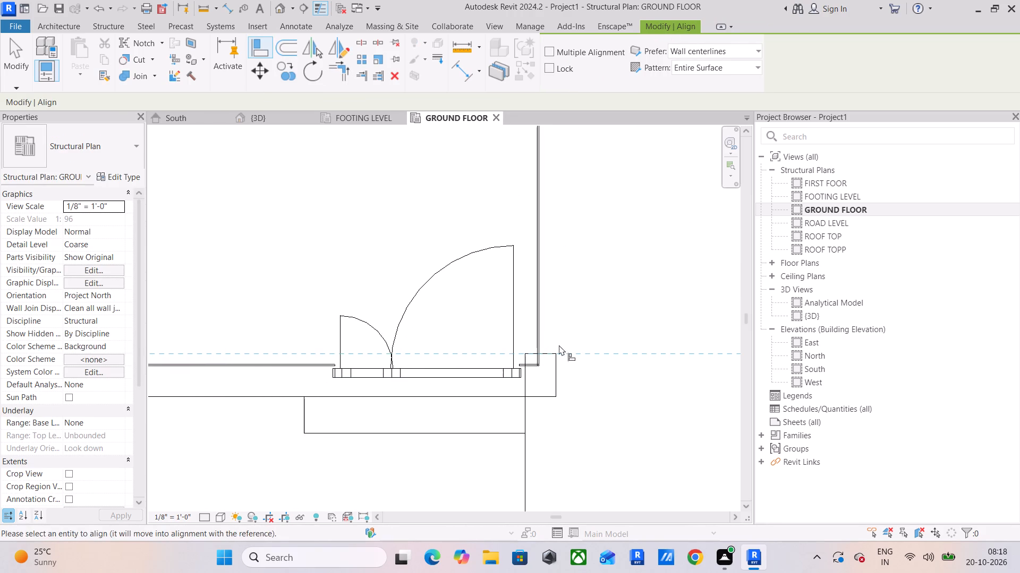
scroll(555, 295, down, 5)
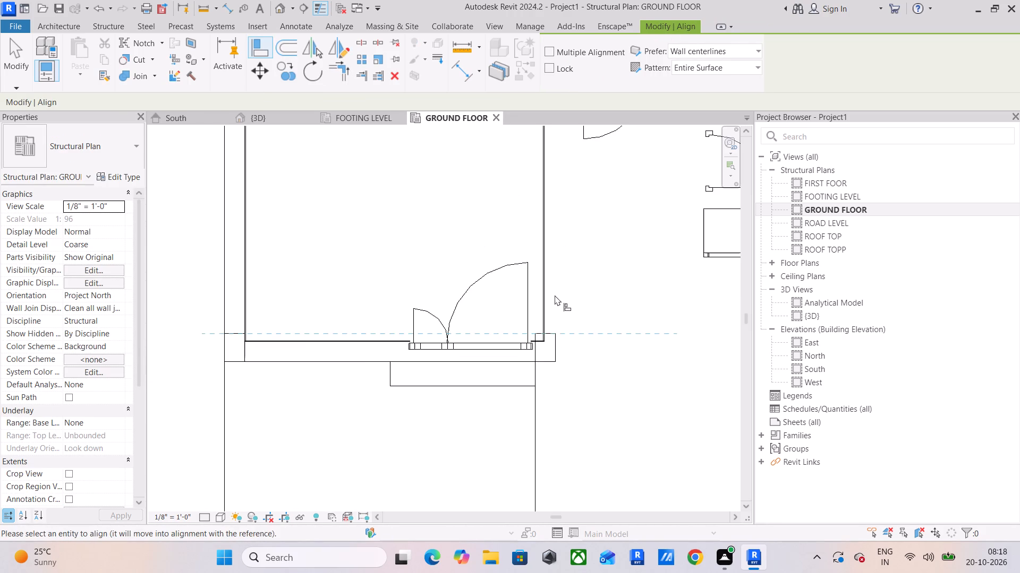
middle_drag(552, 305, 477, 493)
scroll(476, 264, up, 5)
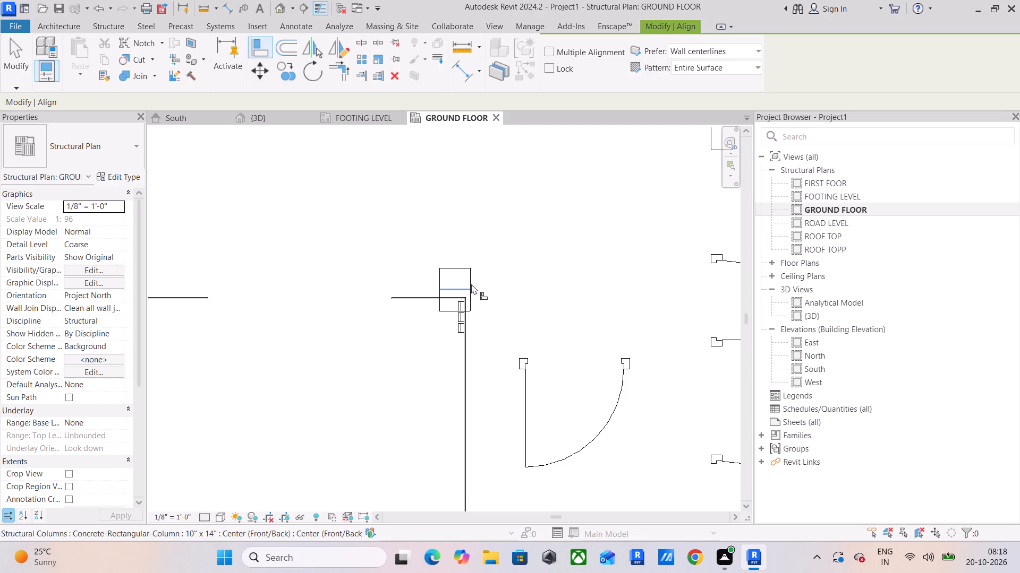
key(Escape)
Align the east edge of the room's southeast corner column to the east edge of its northeast corner column.
click(471, 282)
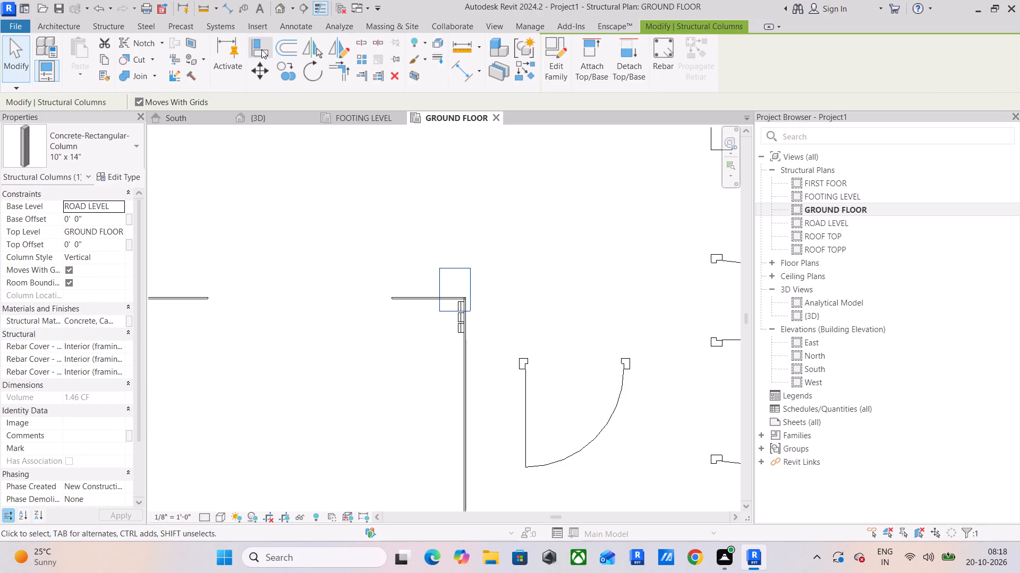
click(261, 49)
click(471, 279)
scroll(537, 453, down, 4)
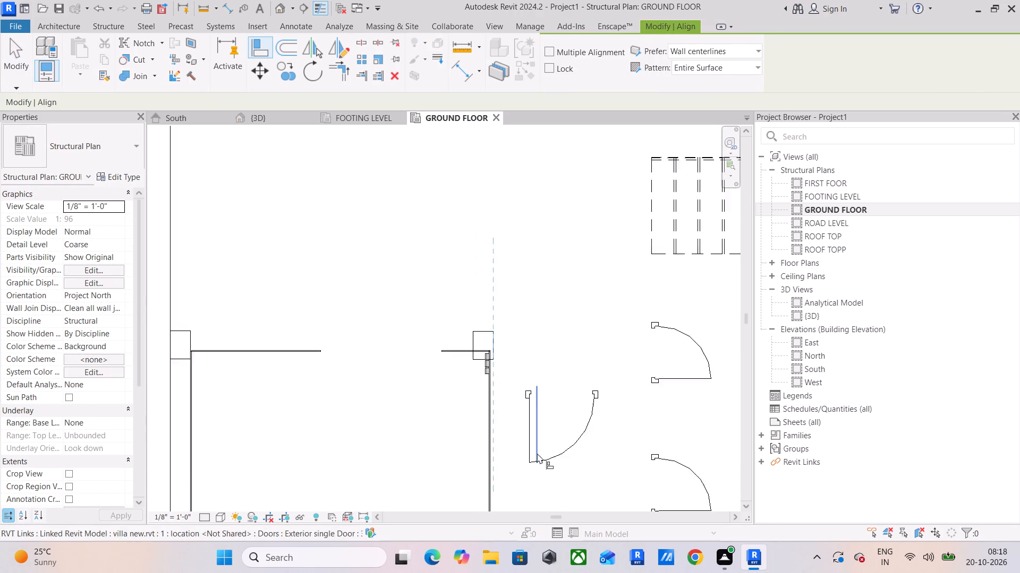
scroll(537, 453, down, 2)
middle_drag(538, 454, 518, 216)
scroll(506, 345, up, 5)
click(484, 378)
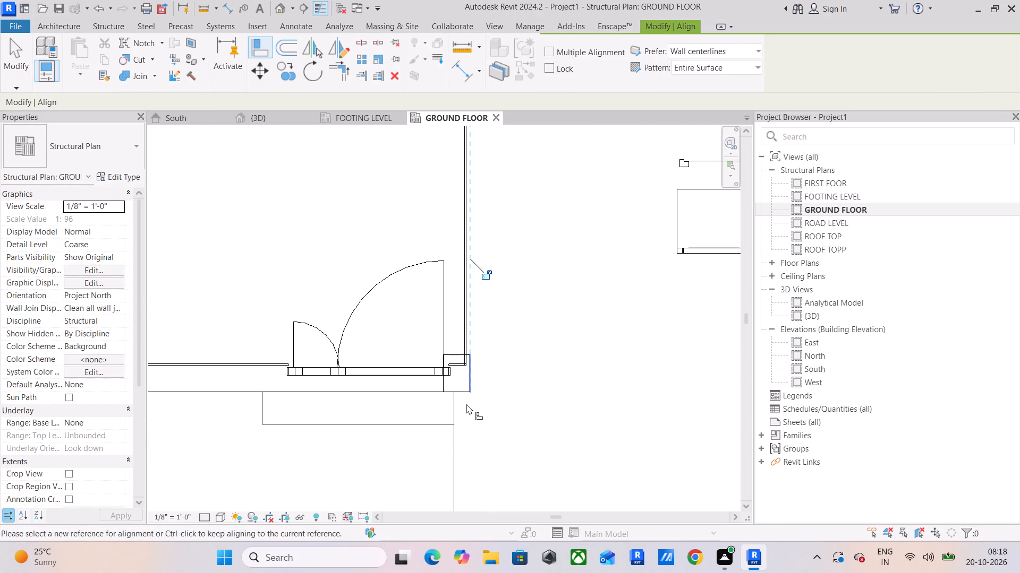
scroll(466, 404, down, 5)
key(Escape)
key(Escape)
key(Escape)
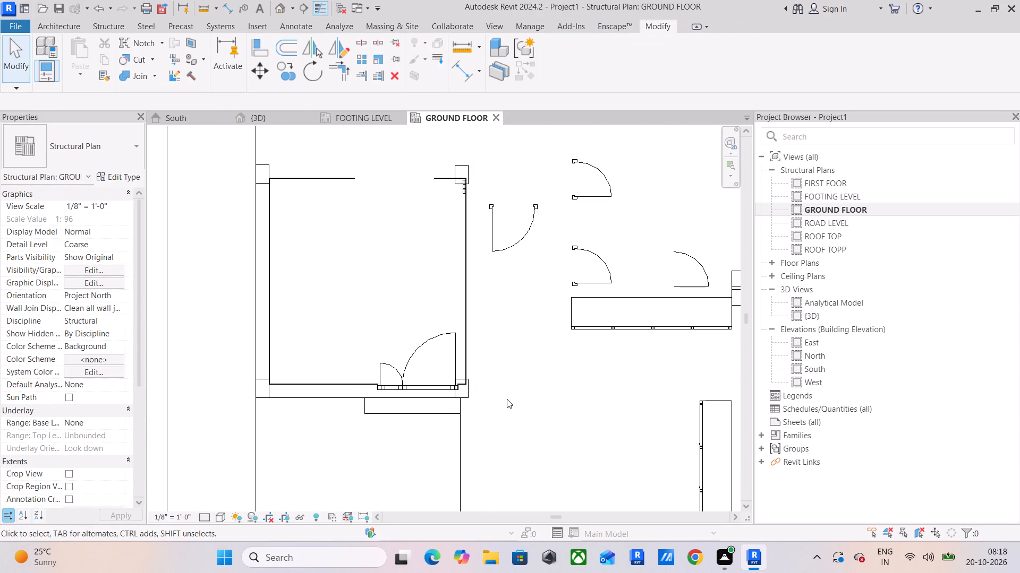
scroll(507, 399, down, 6)
middle_drag(512, 394, 458, 441)
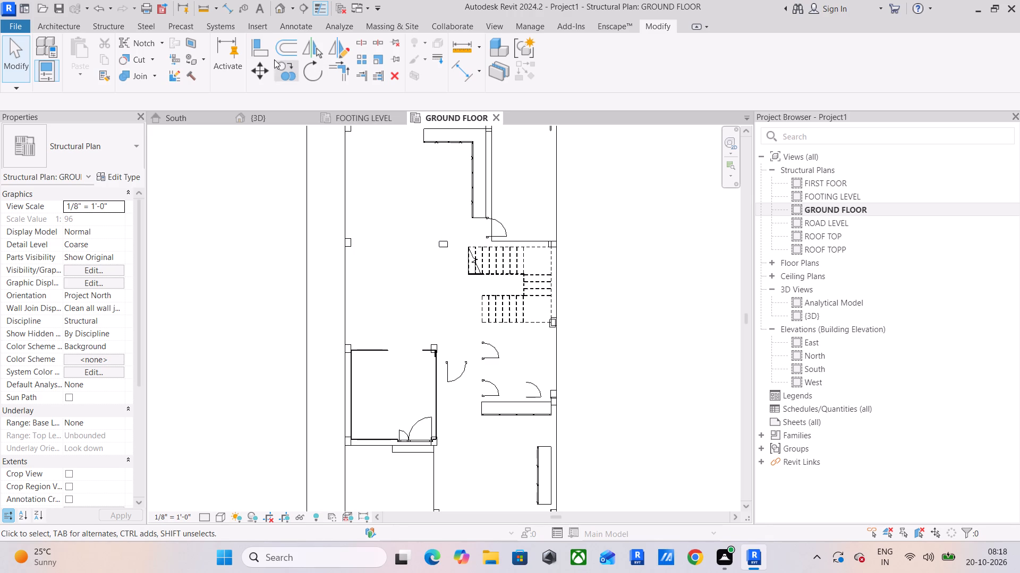
Align the west edge of the freestanding column beside the stairs to the west edge of the room's northeast corner column.
click(263, 51)
scroll(414, 311, up, 5)
scroll(447, 355, up, 5)
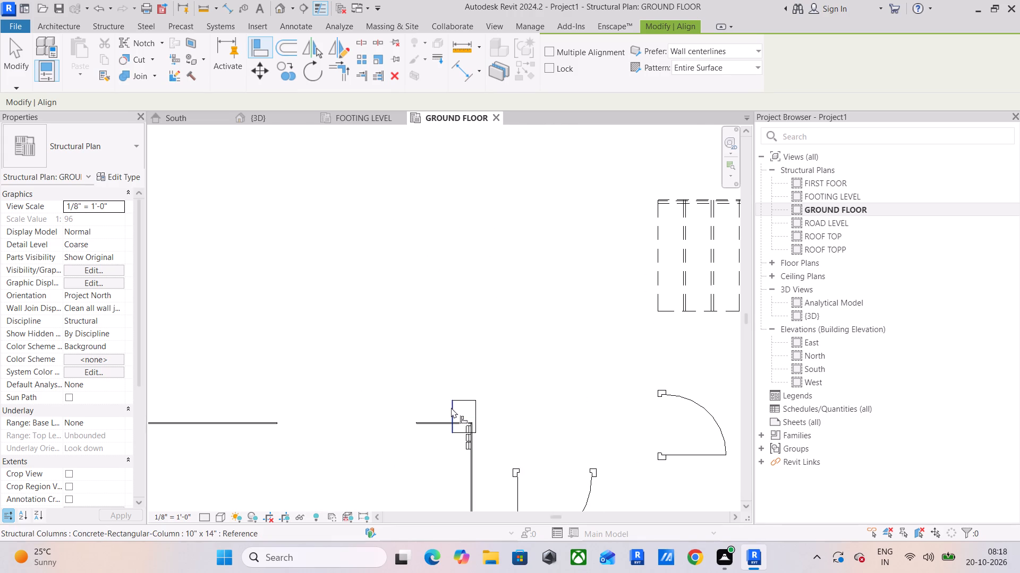
click(451, 404)
scroll(465, 347, down, 6)
click(473, 192)
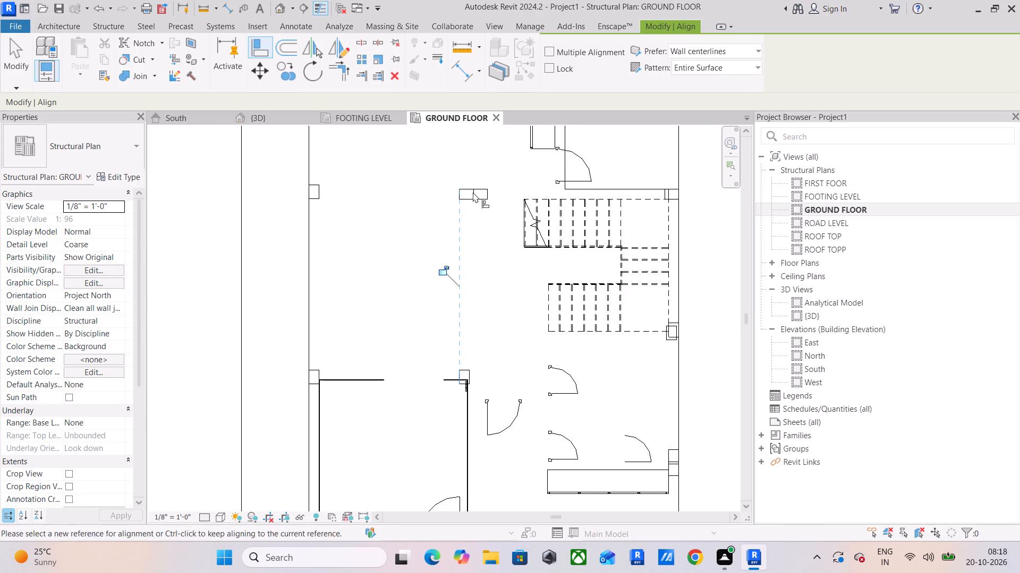
scroll(479, 186, up, 5)
scroll(507, 279, down, 4)
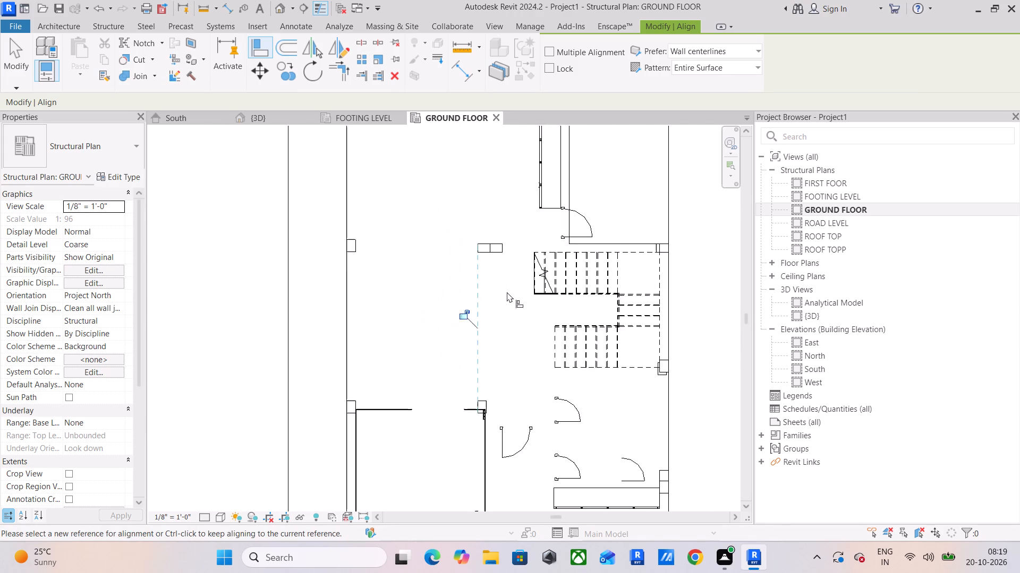
scroll(507, 292, down, 6)
middle_drag(507, 296, 507, 257)
middle_drag(509, 276, 504, 303)
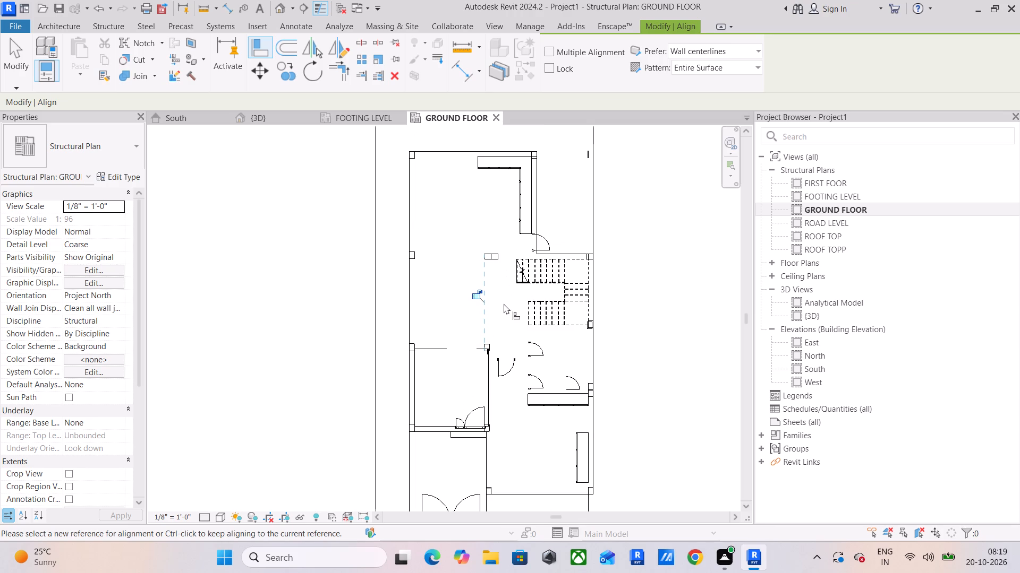
scroll(214, 193, down, 4)
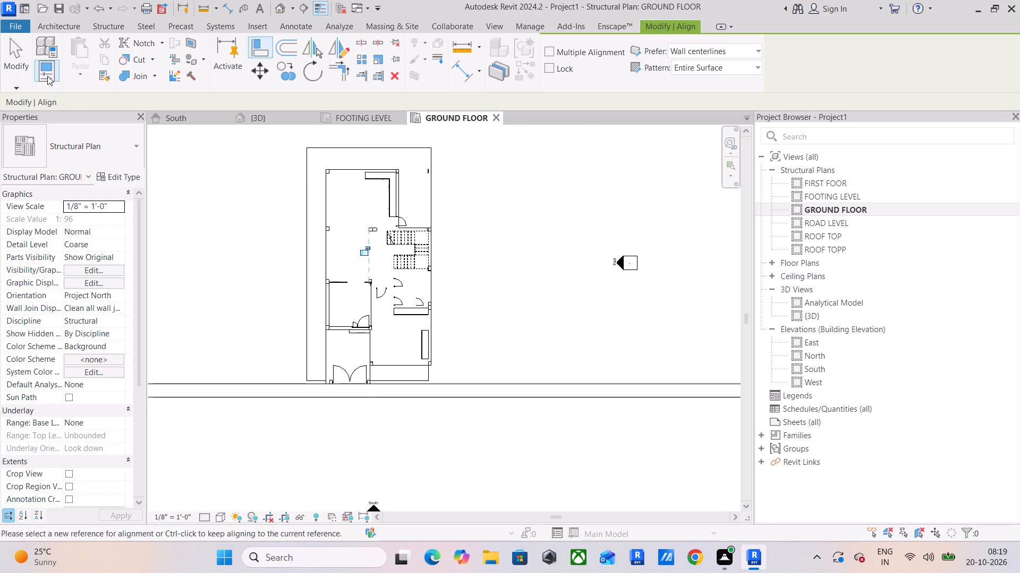
click(8, 49)
Set the base level of the freestanding column beside the stairs to FOOTING LEVEL.
scroll(332, 281, down, 4)
middle_drag(344, 277, 335, 336)
scroll(311, 290, up, 6)
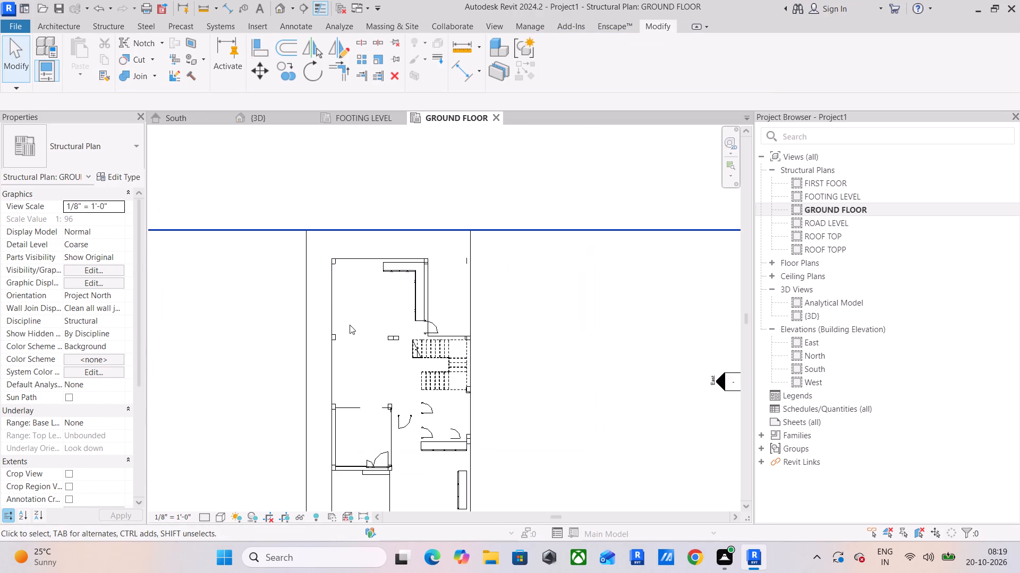
scroll(350, 325, up, 5)
click(429, 355)
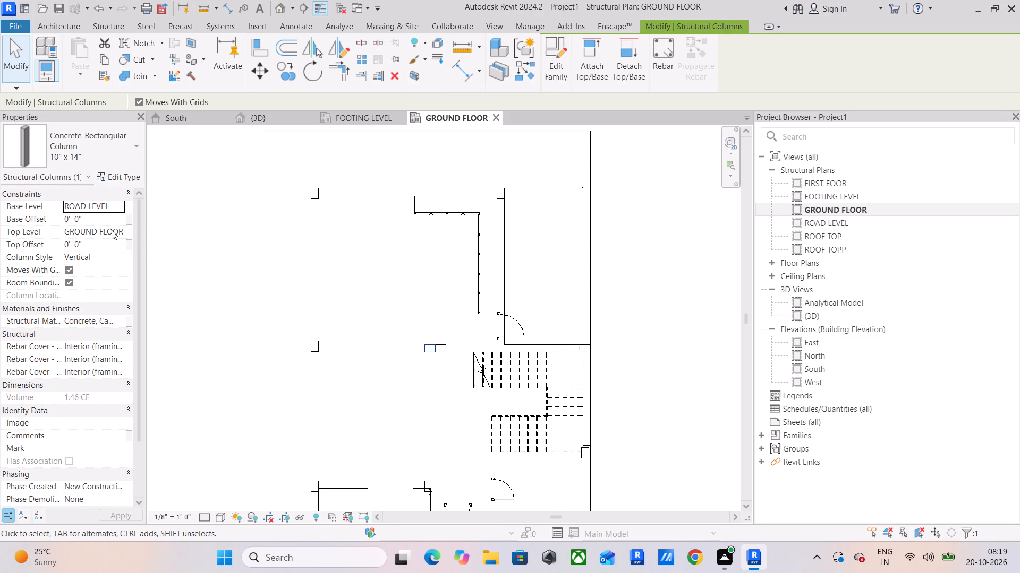
click(119, 204)
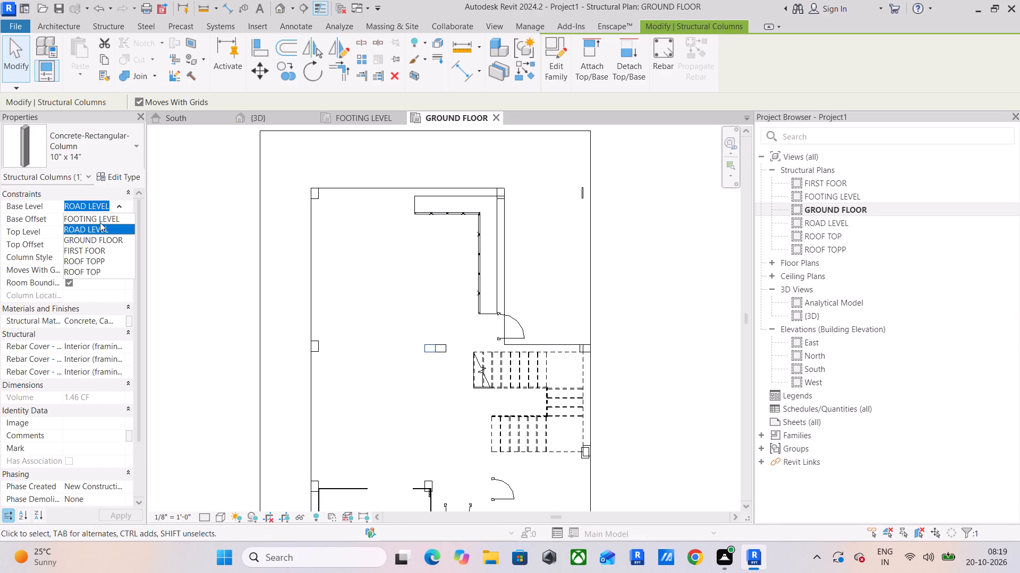
click(103, 220)
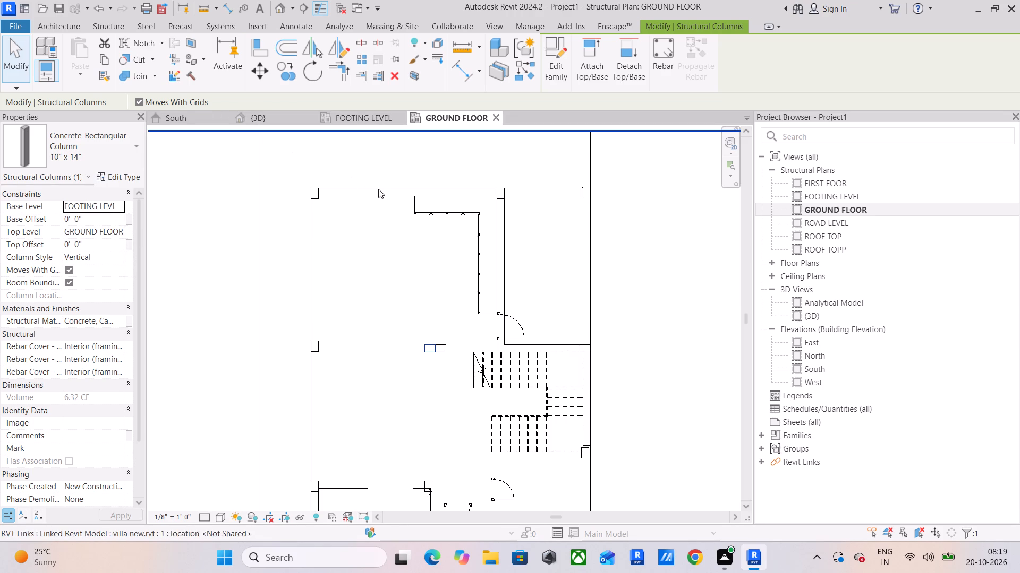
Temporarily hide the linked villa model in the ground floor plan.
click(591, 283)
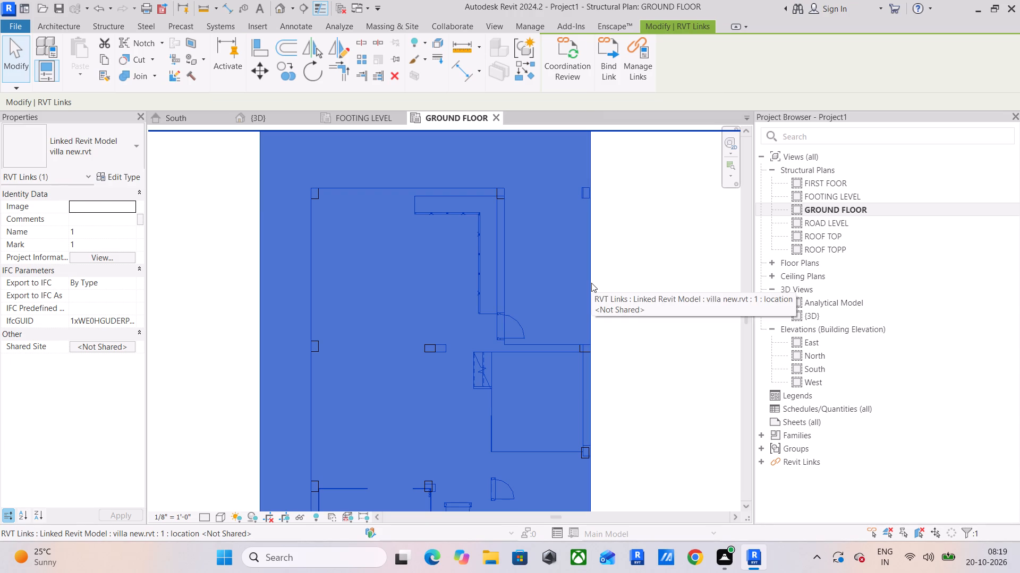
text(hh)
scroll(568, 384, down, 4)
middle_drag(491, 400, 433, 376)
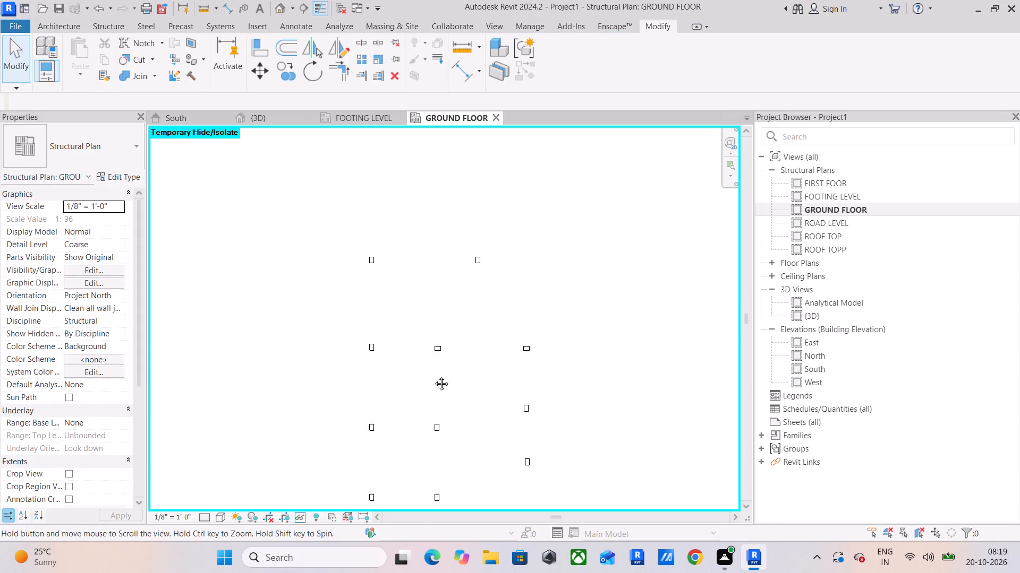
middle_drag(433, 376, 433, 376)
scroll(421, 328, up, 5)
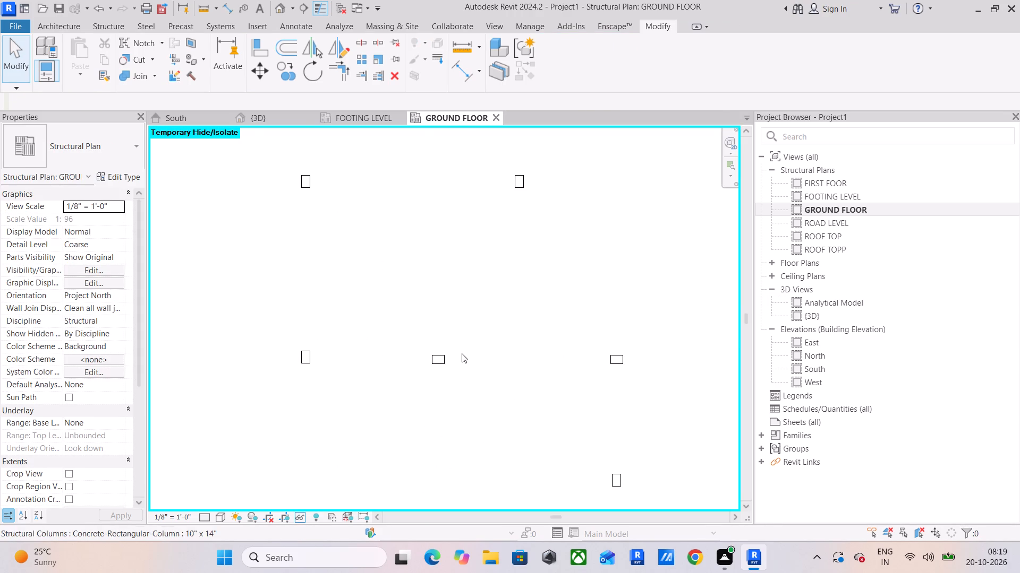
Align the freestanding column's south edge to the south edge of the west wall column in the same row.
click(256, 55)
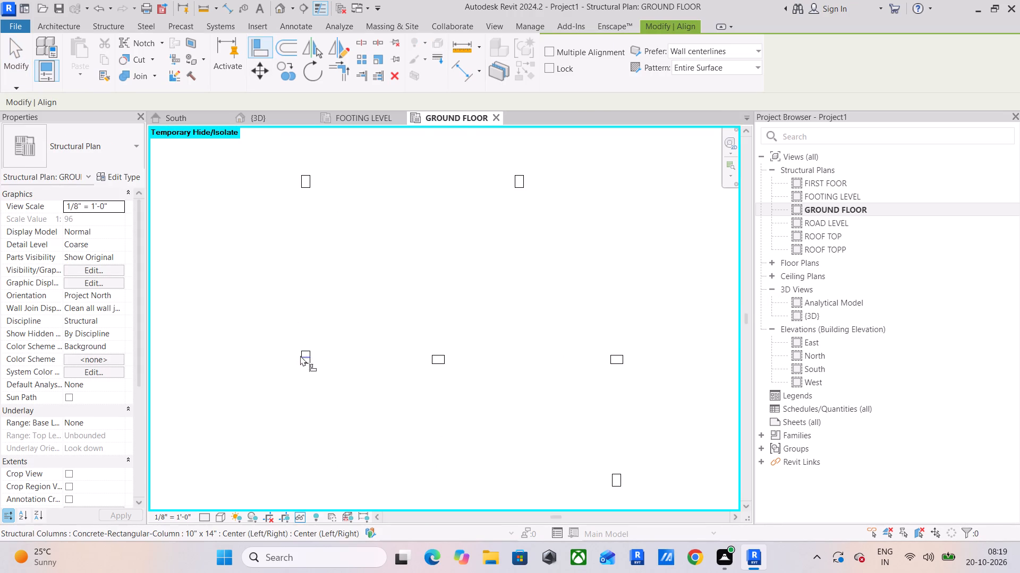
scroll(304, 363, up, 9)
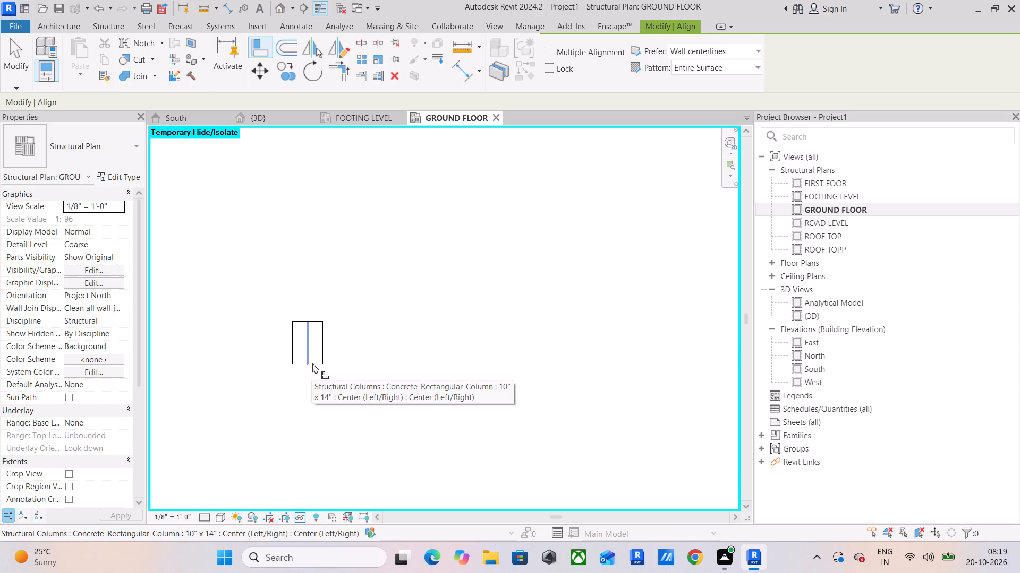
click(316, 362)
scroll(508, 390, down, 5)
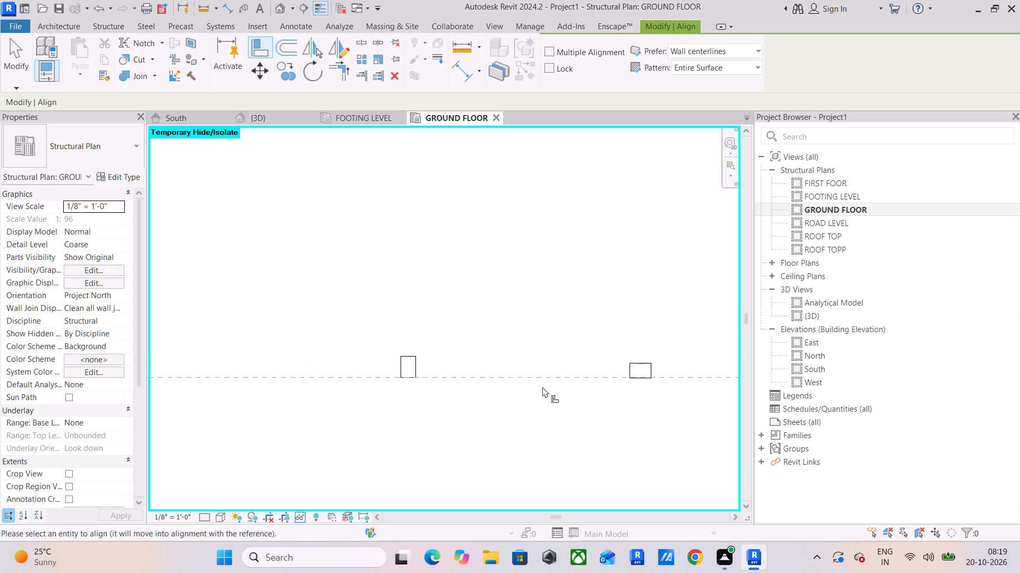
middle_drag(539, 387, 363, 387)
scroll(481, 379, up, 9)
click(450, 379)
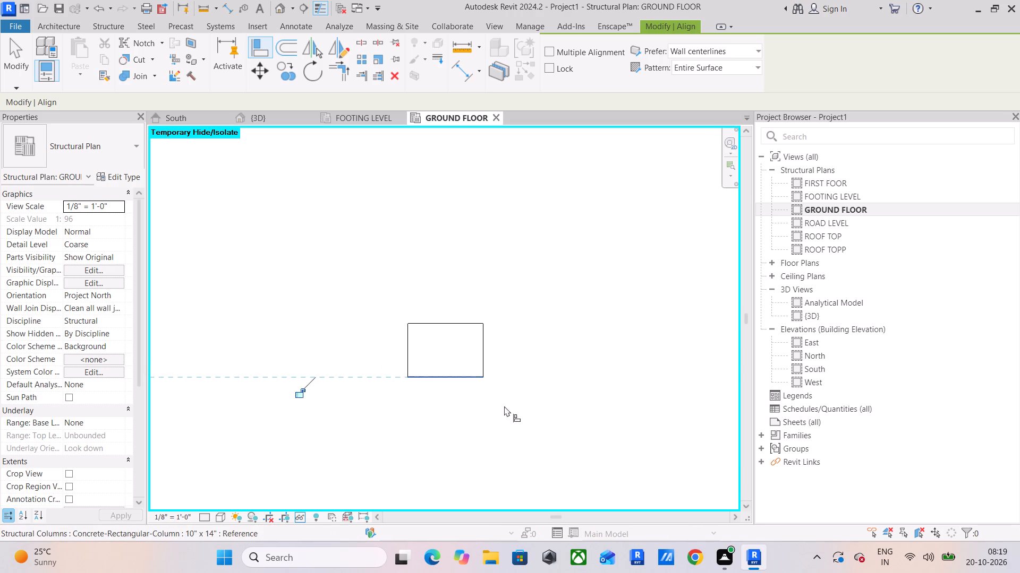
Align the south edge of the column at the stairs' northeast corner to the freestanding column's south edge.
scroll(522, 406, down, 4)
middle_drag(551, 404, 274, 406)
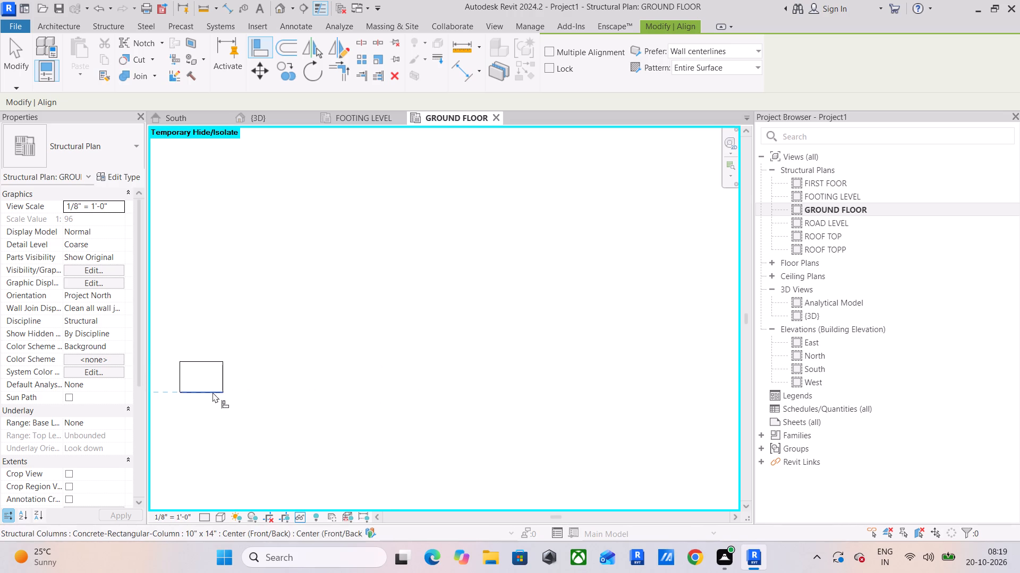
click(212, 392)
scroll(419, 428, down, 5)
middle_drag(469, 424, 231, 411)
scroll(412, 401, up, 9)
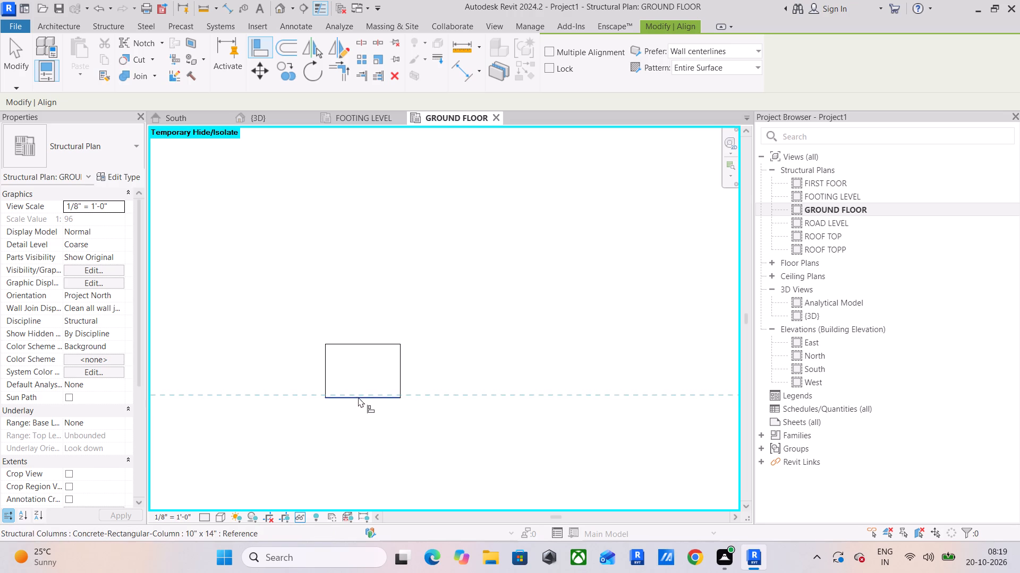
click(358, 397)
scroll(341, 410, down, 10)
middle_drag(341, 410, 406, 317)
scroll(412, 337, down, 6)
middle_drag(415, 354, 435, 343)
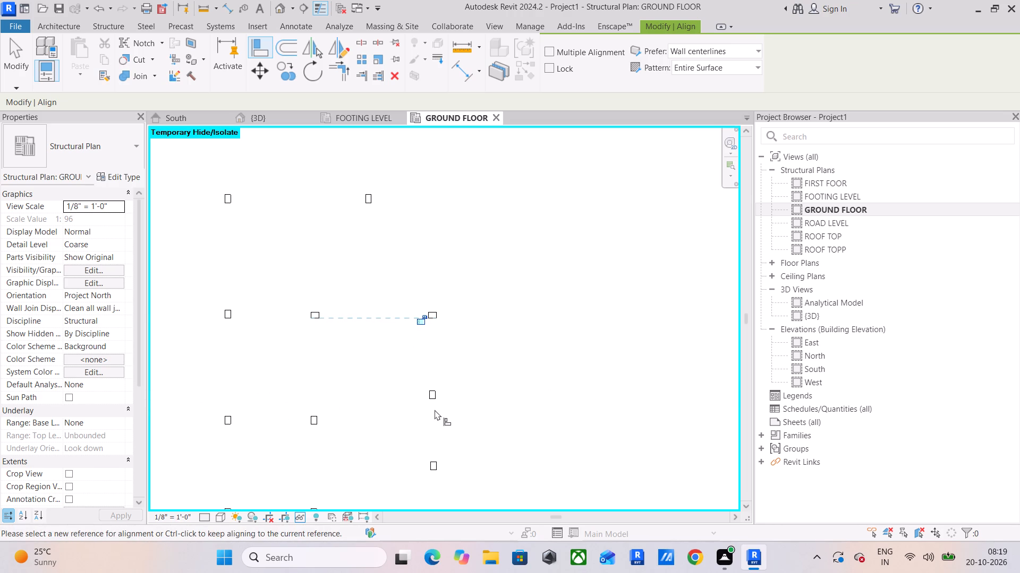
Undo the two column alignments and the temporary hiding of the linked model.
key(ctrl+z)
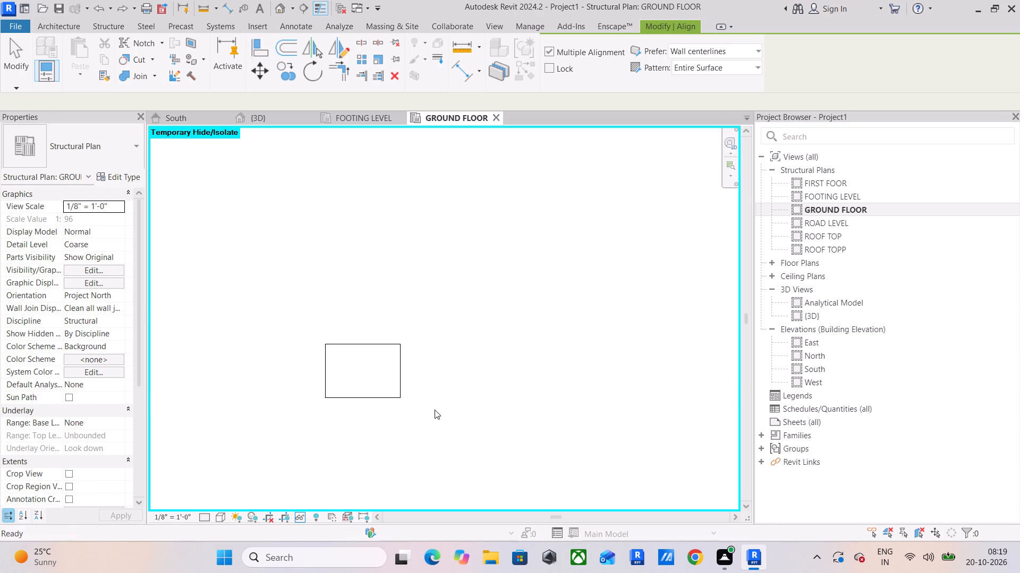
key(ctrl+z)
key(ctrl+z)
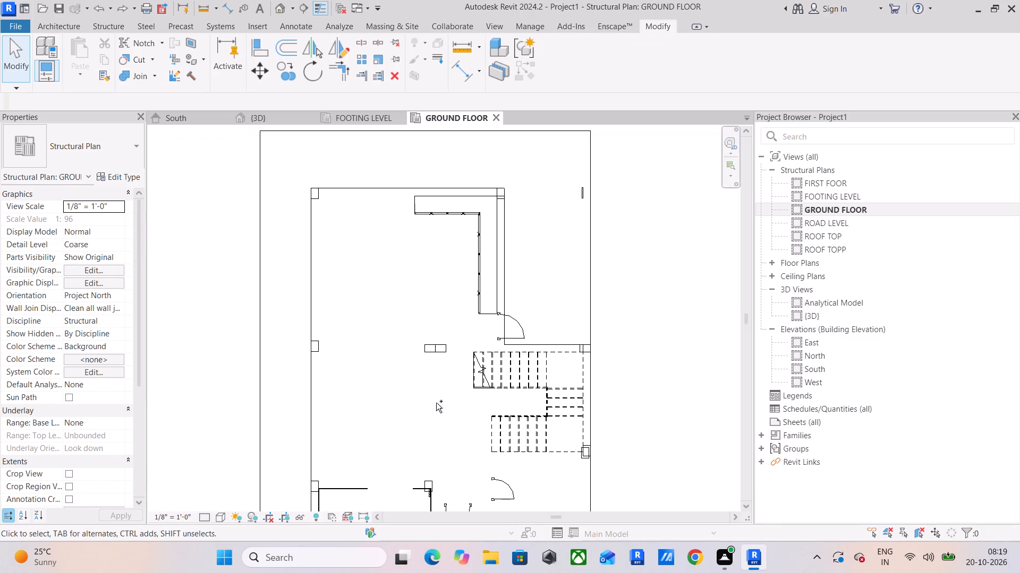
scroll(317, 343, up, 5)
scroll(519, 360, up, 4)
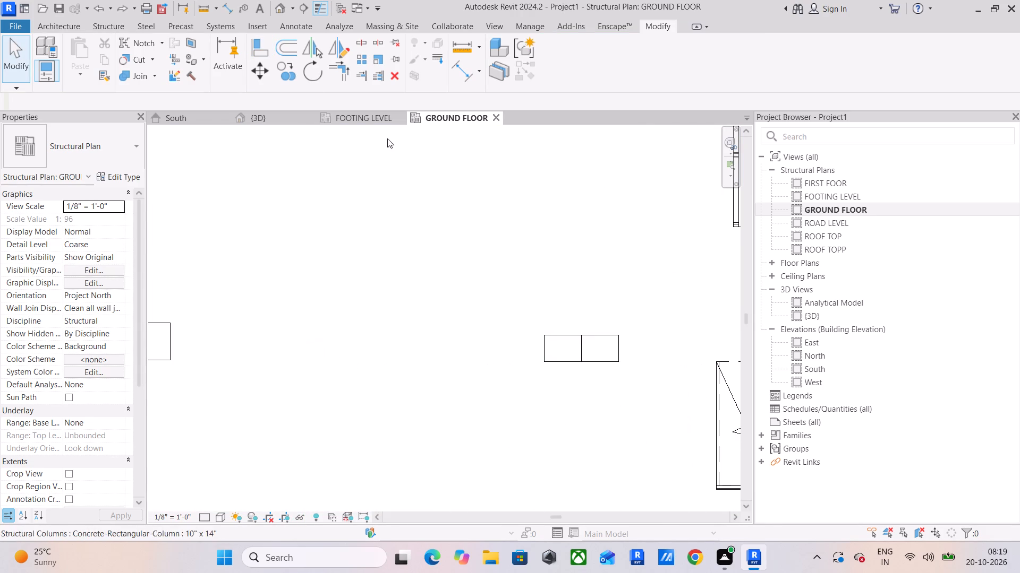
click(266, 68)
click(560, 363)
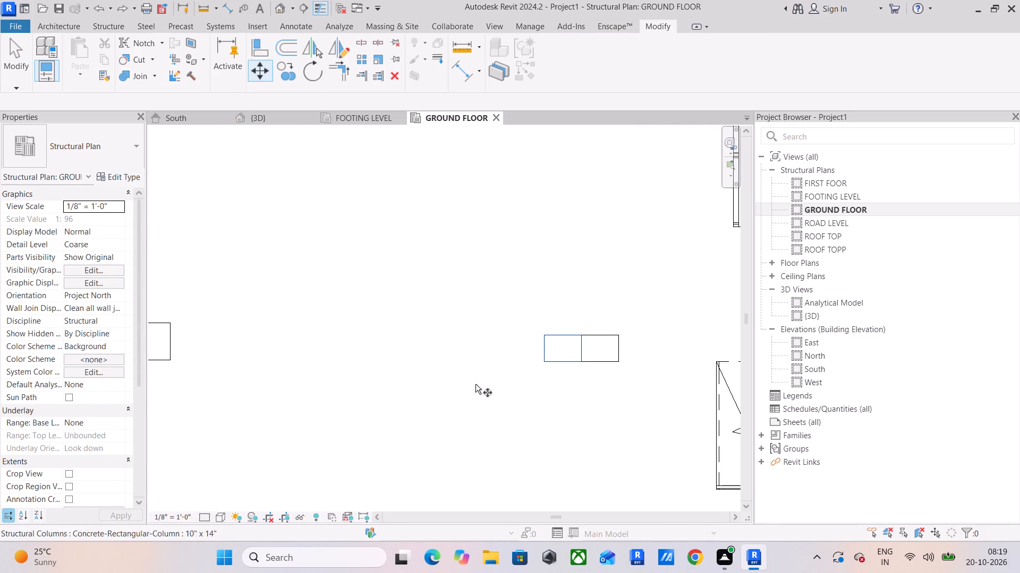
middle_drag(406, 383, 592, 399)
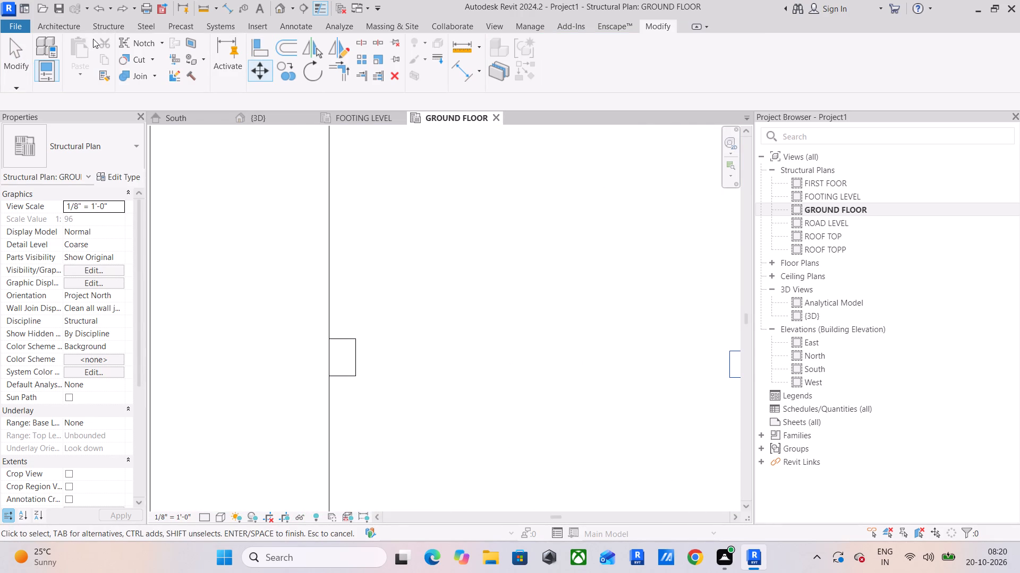
Align the south edge of the west wall column to the south edge of the freestanding column beside the stairs.
click(258, 45)
scroll(523, 354, down, 4)
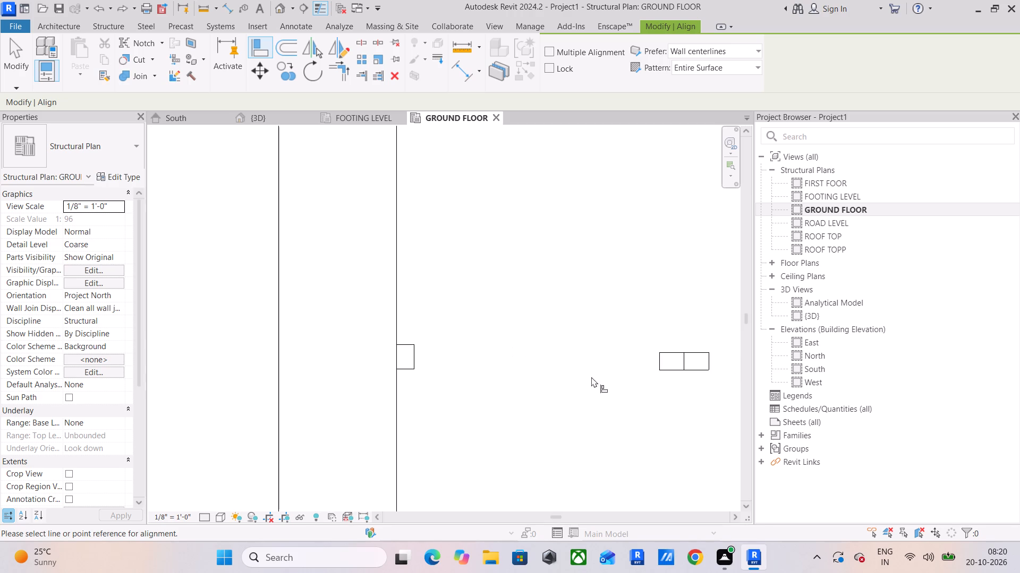
scroll(670, 370, up, 8)
click(671, 363)
scroll(395, 431, down, 5)
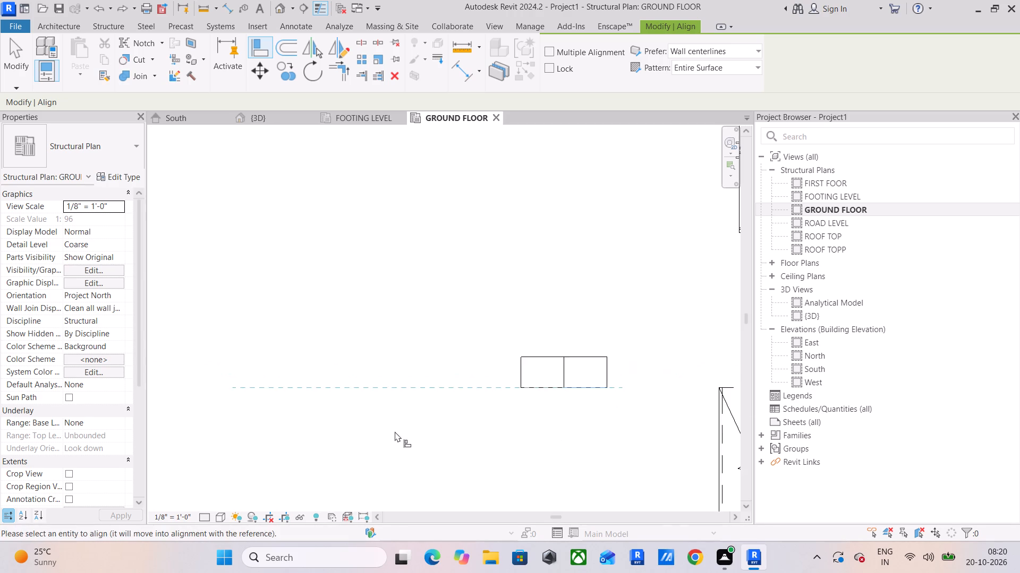
middle_drag(402, 431, 657, 403)
scroll(405, 362, up, 8)
click(414, 373)
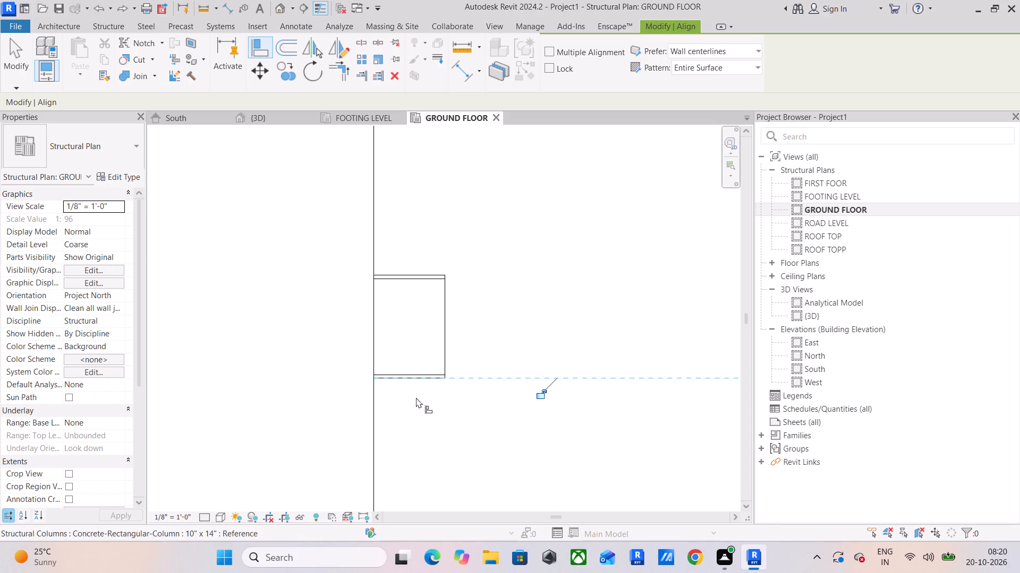
scroll(416, 401, down, 15)
middle_drag(534, 404, 431, 408)
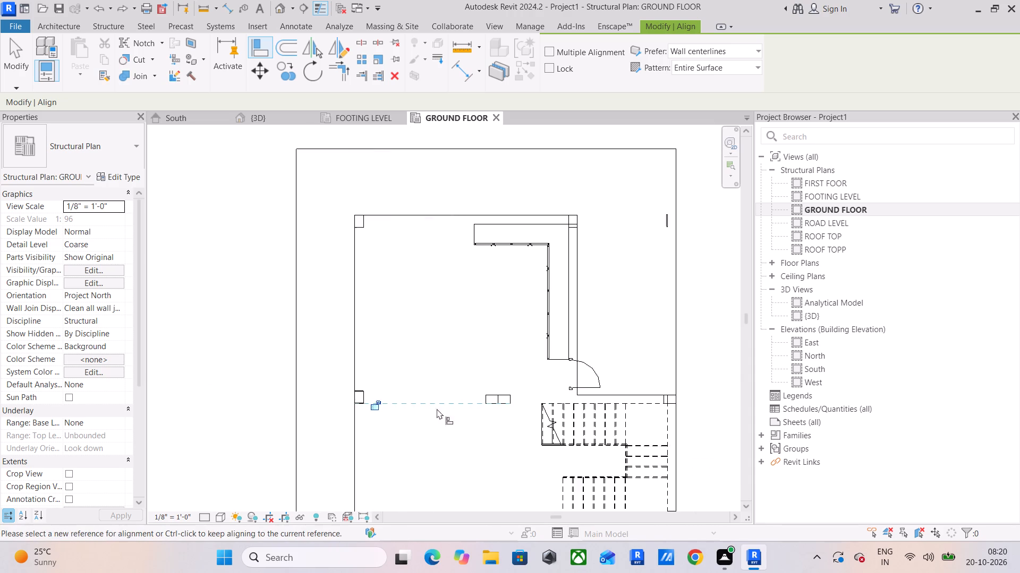
scroll(474, 411, down, 4)
key(Escape)
key(Escape)
key(Escape)
Temporarily hide the linked villa model so only the structural columns show in the ground floor plan.
click(551, 264)
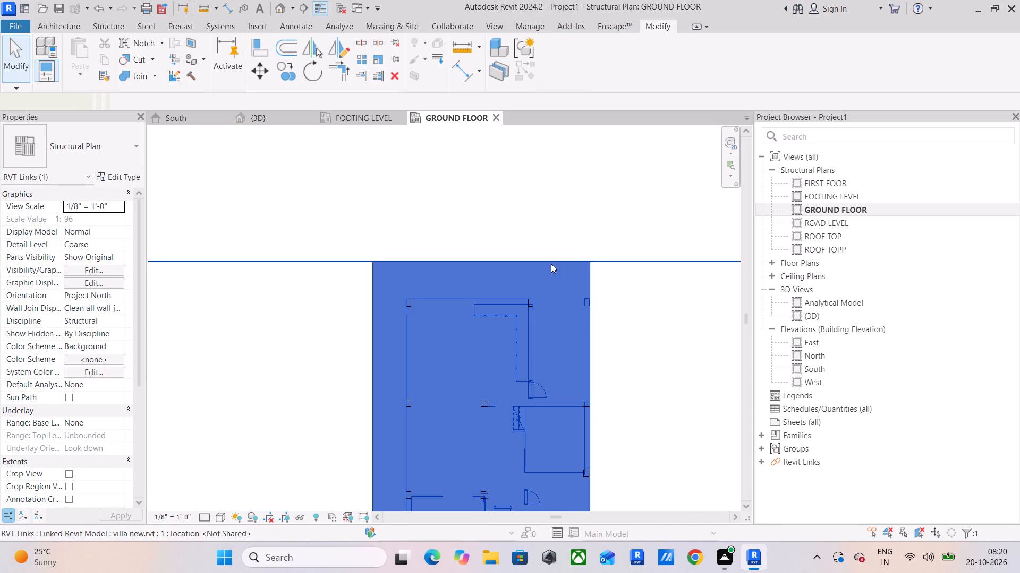
text(hh)
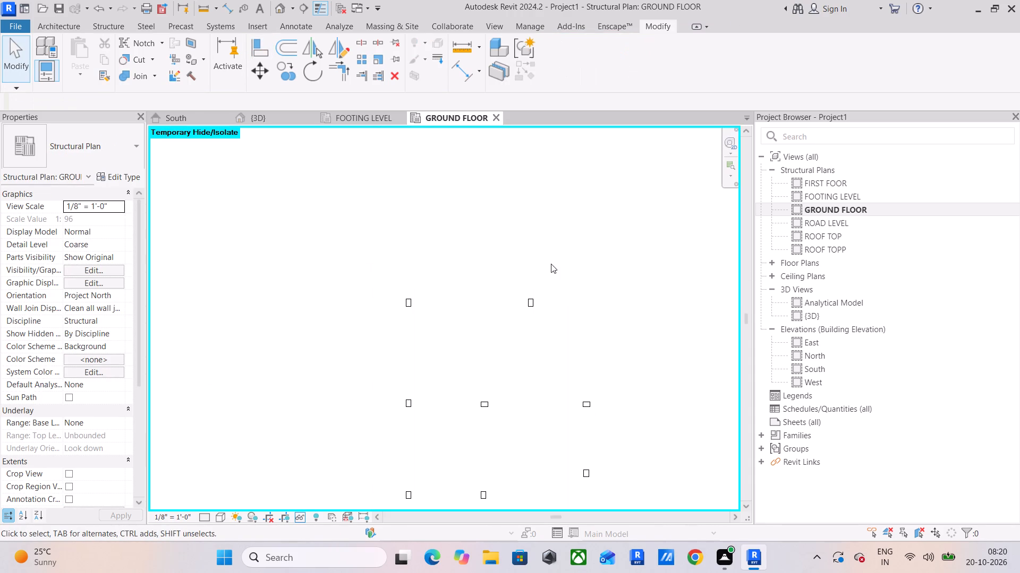
Align the west edge of the second row's middle column to the west edge of the north row's east column.
scroll(524, 366, down, 4)
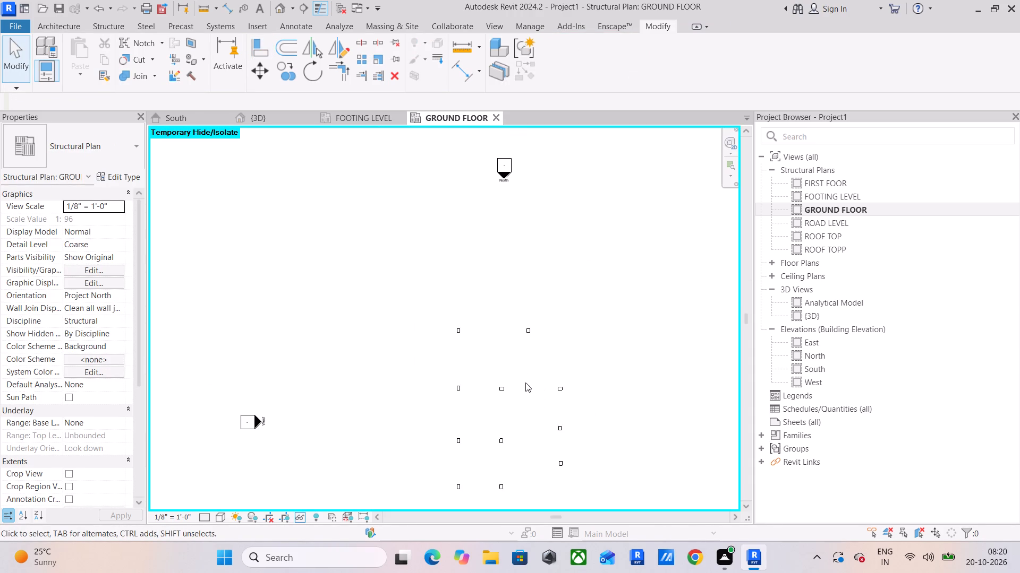
middle_drag(525, 383, 471, 318)
scroll(525, 383, up, 1)
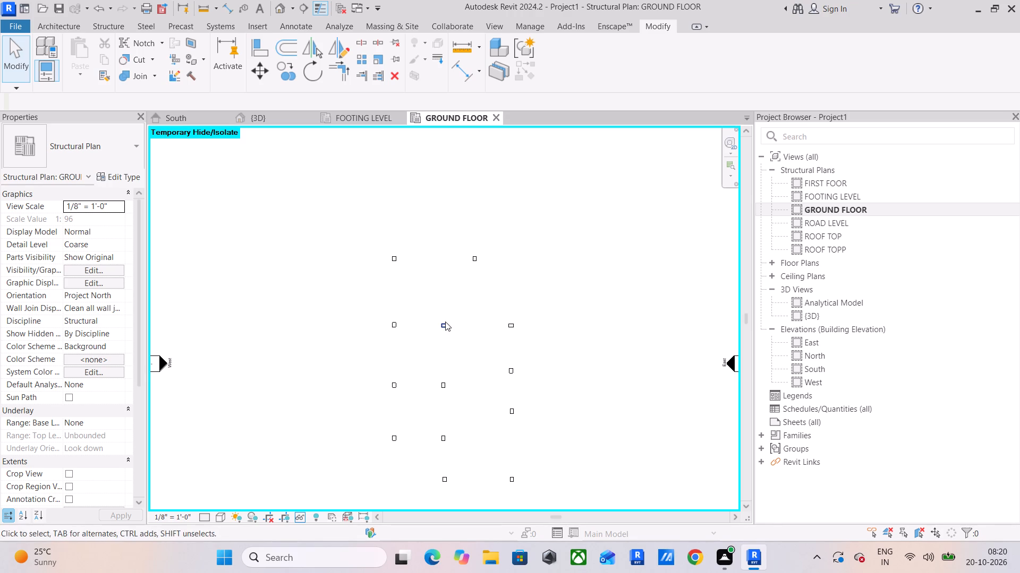
scroll(444, 322, up, 8)
drag(431, 316, 477, 378)
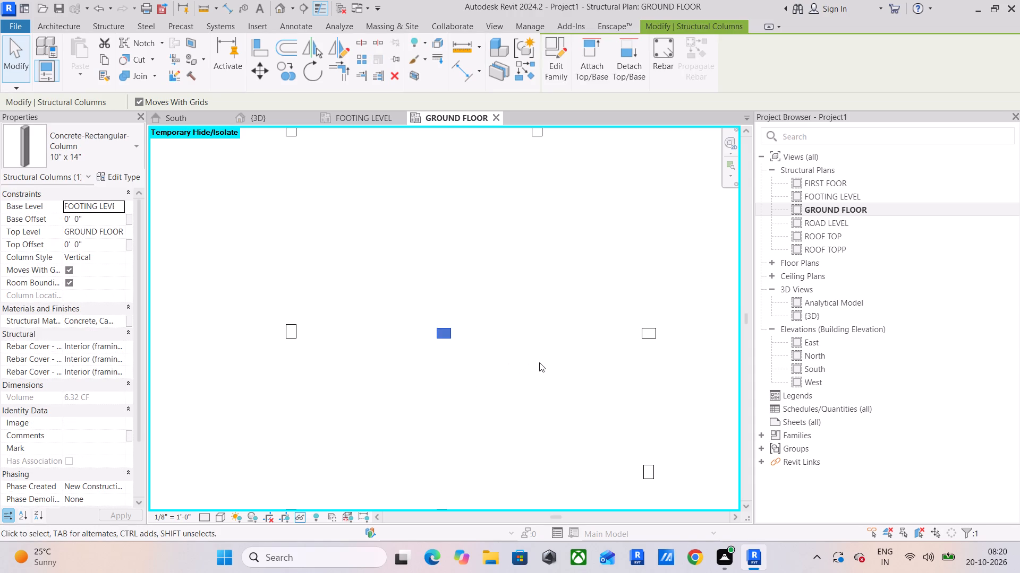
click(264, 47)
middle_drag(587, 216, 571, 328)
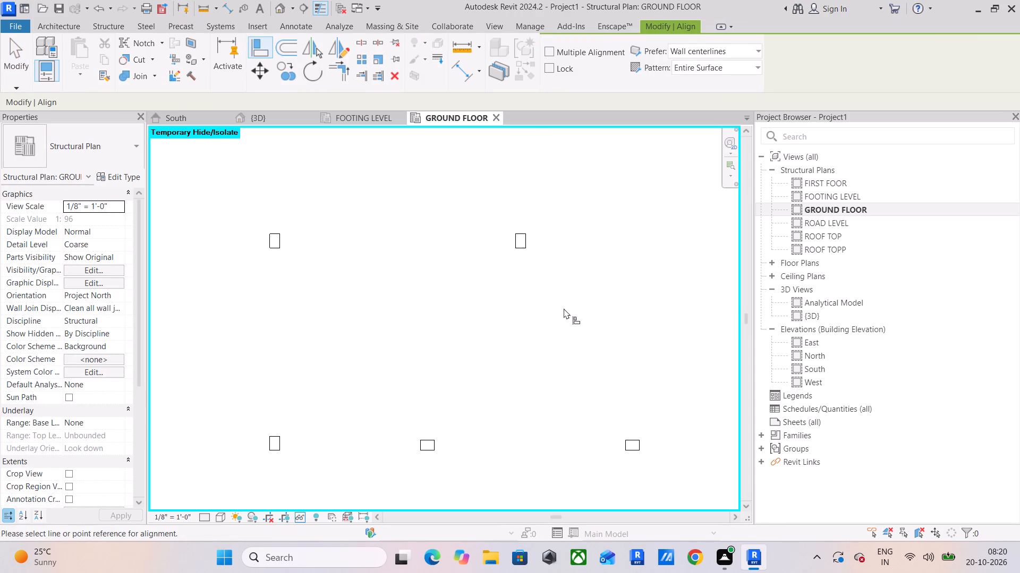
scroll(514, 239, up, 9)
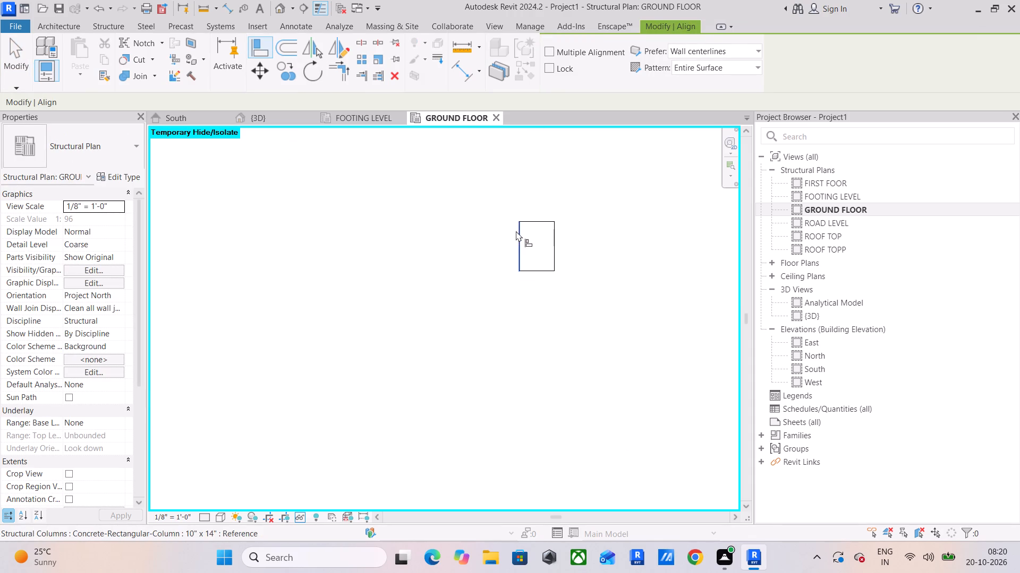
click(516, 231)
scroll(521, 352, down, 5)
middle_drag(522, 355, 628, 177)
middle_drag(506, 439, 537, 328)
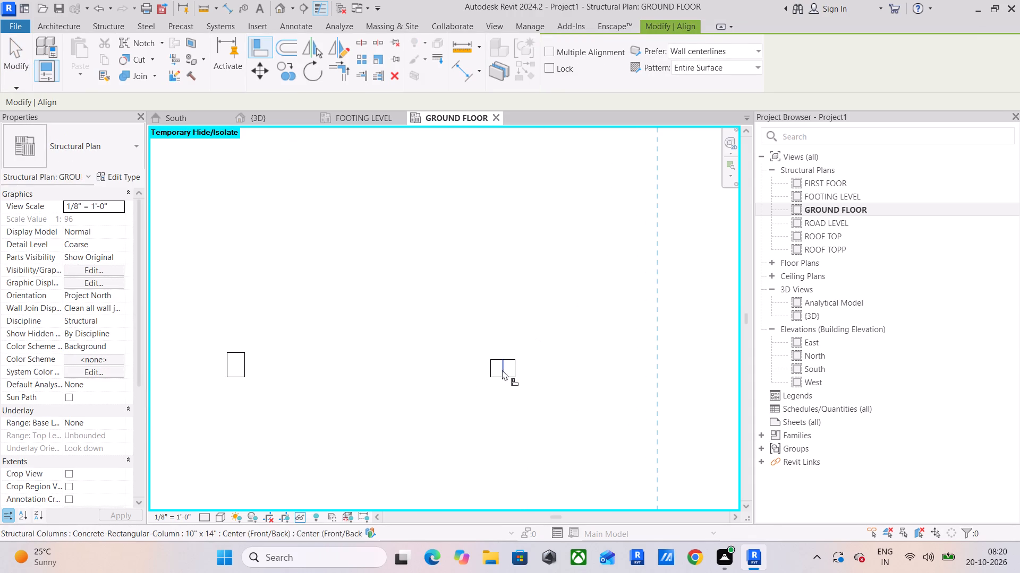
click(485, 366)
scroll(484, 389, down, 9)
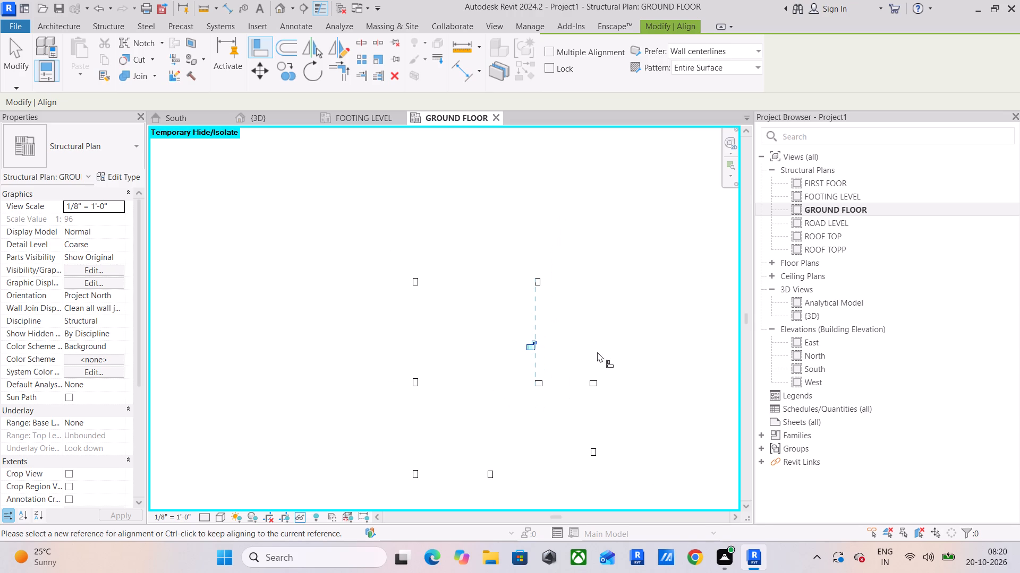
click(601, 303)
click(19, 43)
Check the FOOTING LEVEL plan, then set the base level of all columns in the ground floor plan to FOOTING LEVEL.
scroll(673, 358, down, 2)
middle_drag(575, 348, 464, 264)
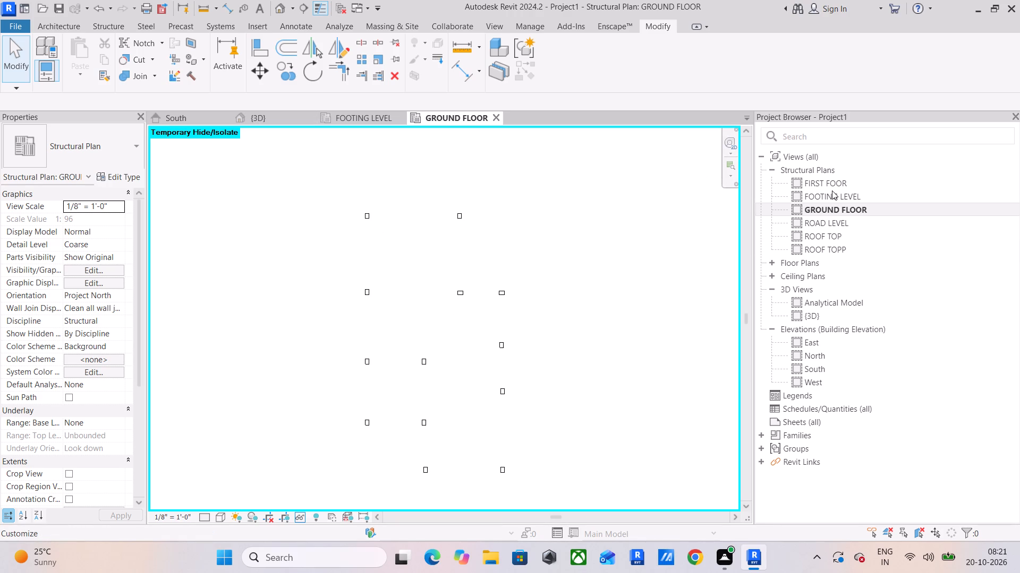
click(372, 117)
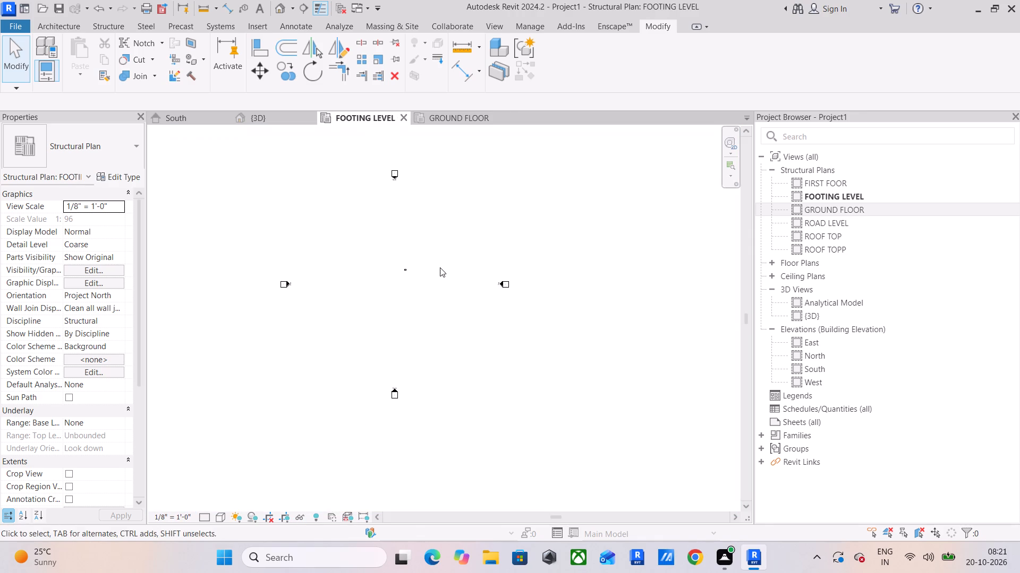
middle_drag(440, 268, 501, 291)
scroll(432, 285, up, 5)
scroll(568, 315, up, 5)
scroll(402, 298, down, 5)
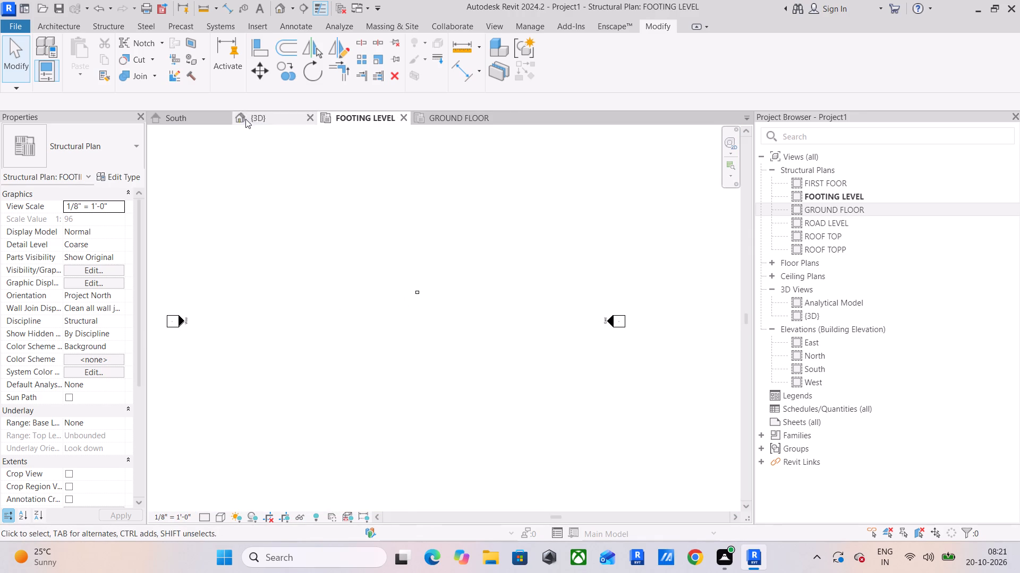
click(457, 114)
scroll(457, 234, down, 4)
middle_drag(457, 234, 480, 207)
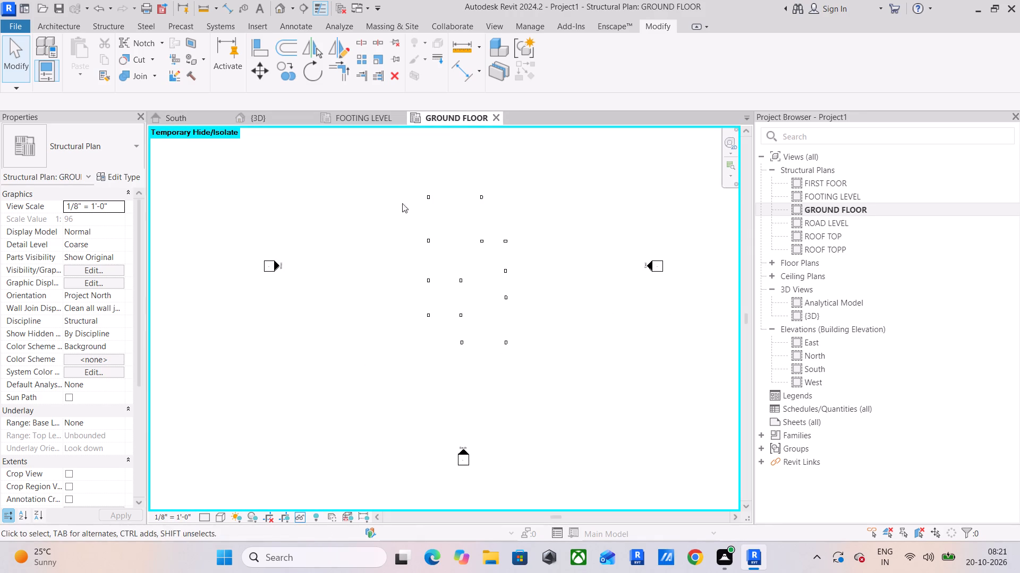
drag(391, 178, 549, 403)
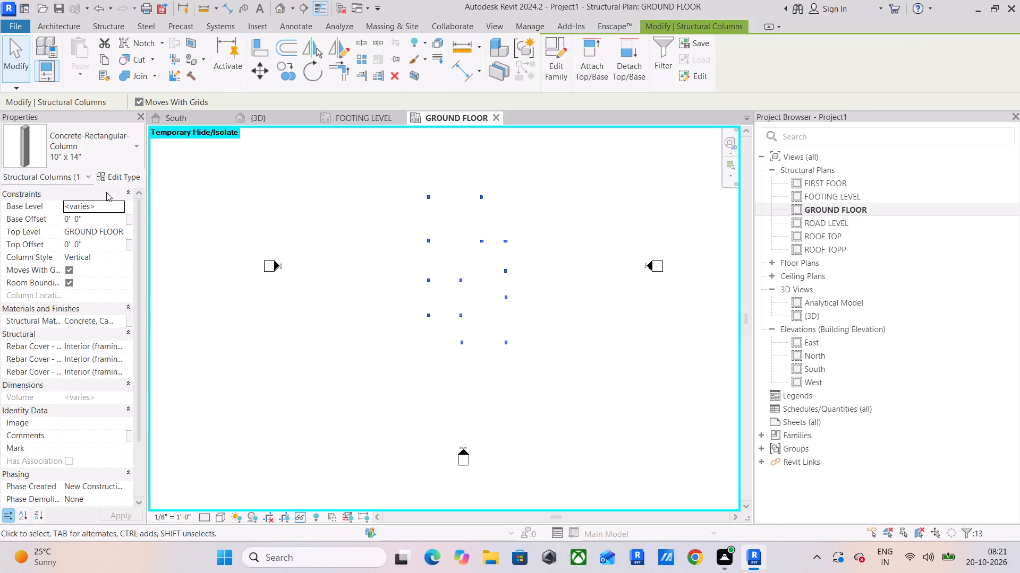
click(116, 207)
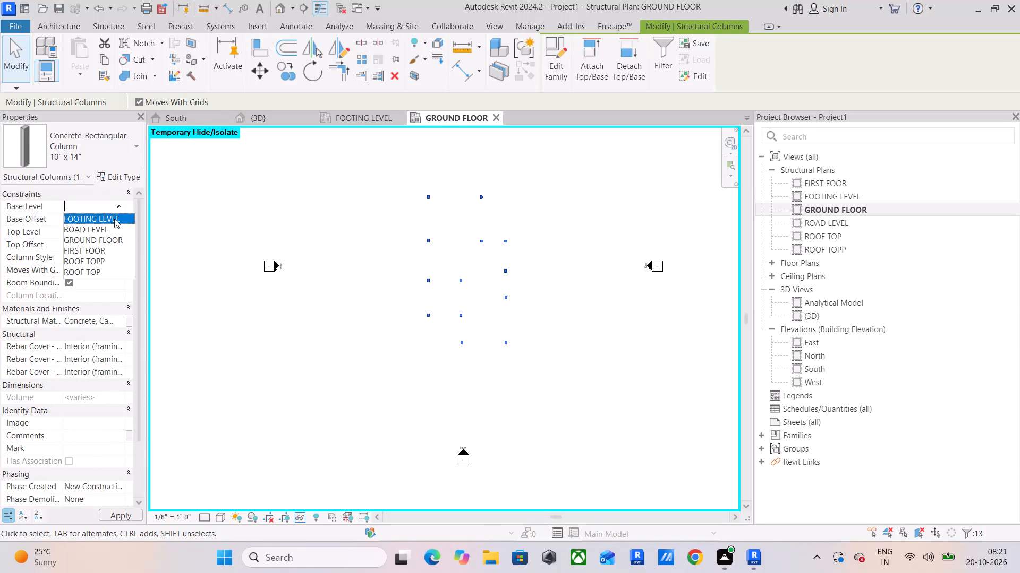
click(114, 219)
click(123, 231)
click(120, 231)
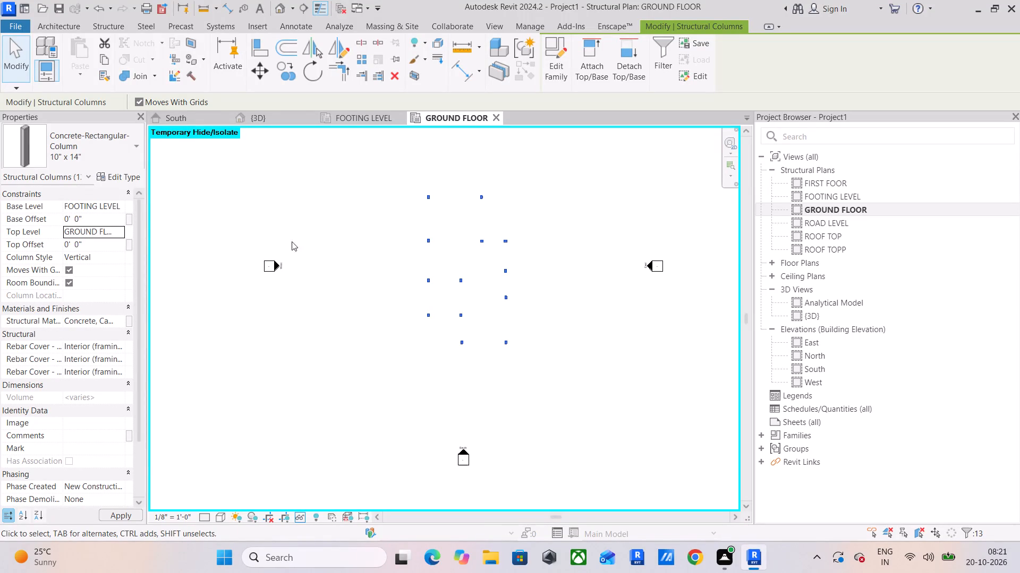
click(330, 228)
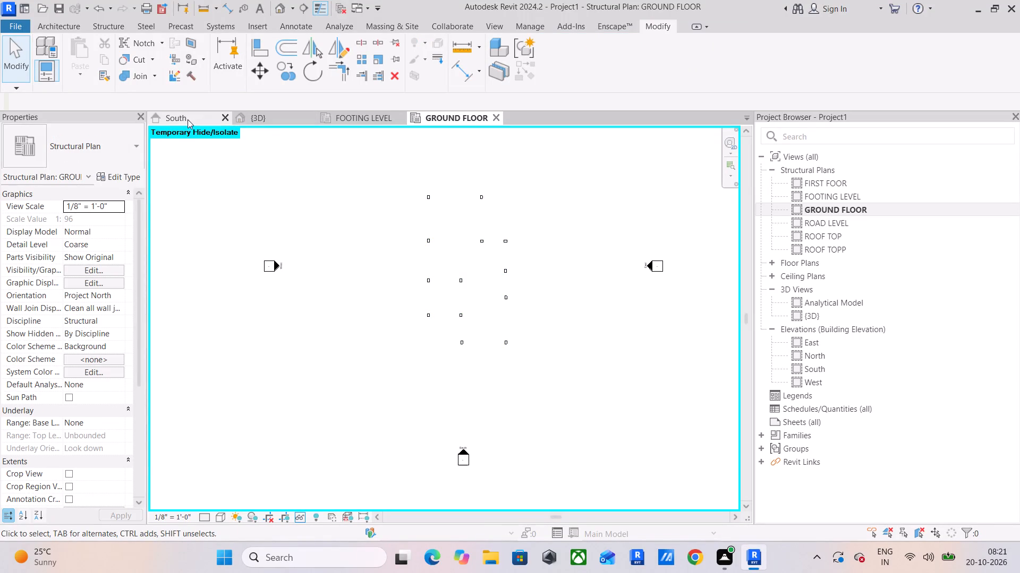
In the FOOTING LEVEL plan, draw detail lines 2'-0" north from the third west-side column's north edge midpoint and 1'-0" east.
click(368, 118)
scroll(457, 312, down, 3)
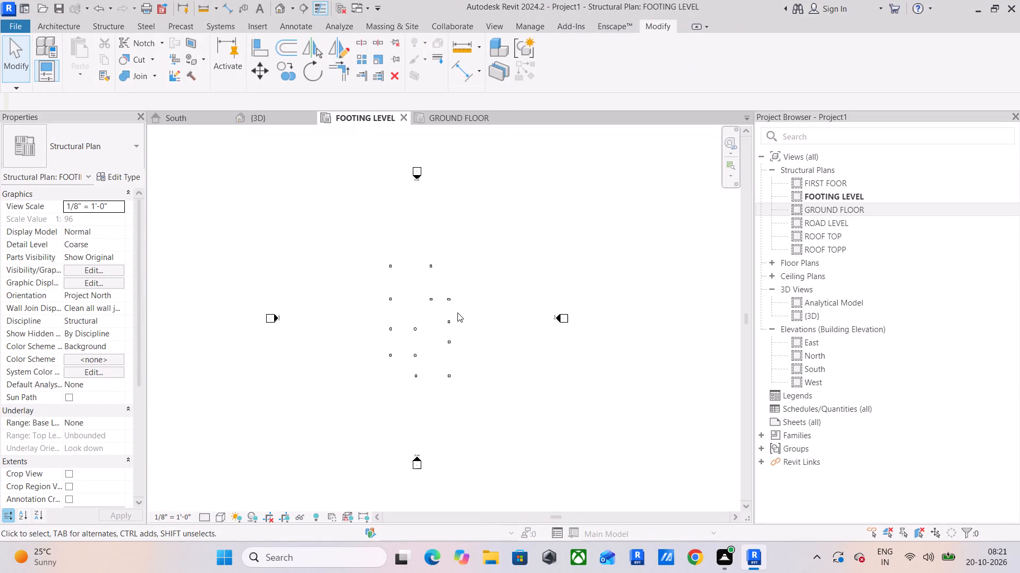
middle_drag(457, 312, 476, 287)
scroll(448, 289, up, 4)
middle_drag(477, 294, 479, 275)
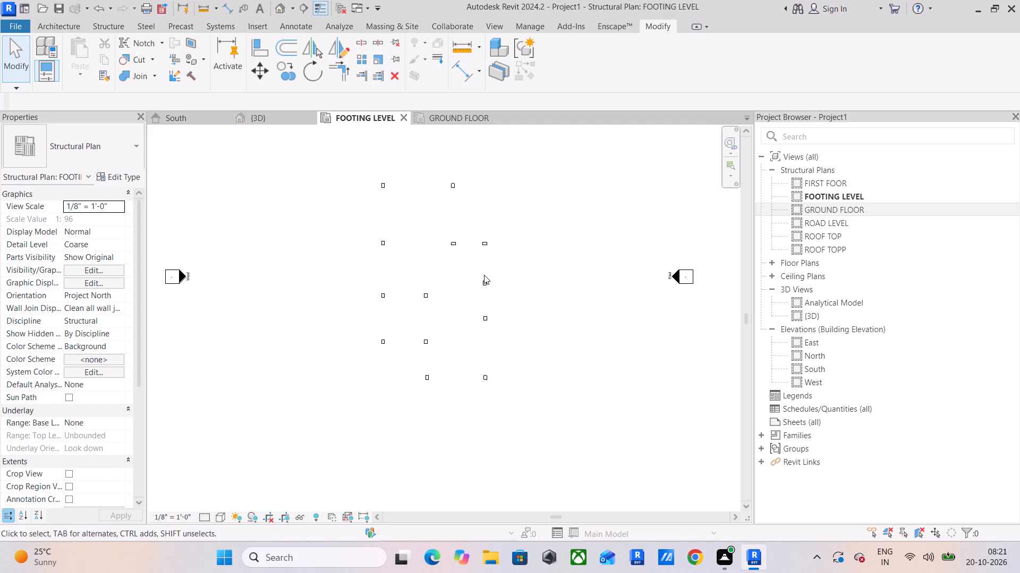
scroll(392, 294, up, 2)
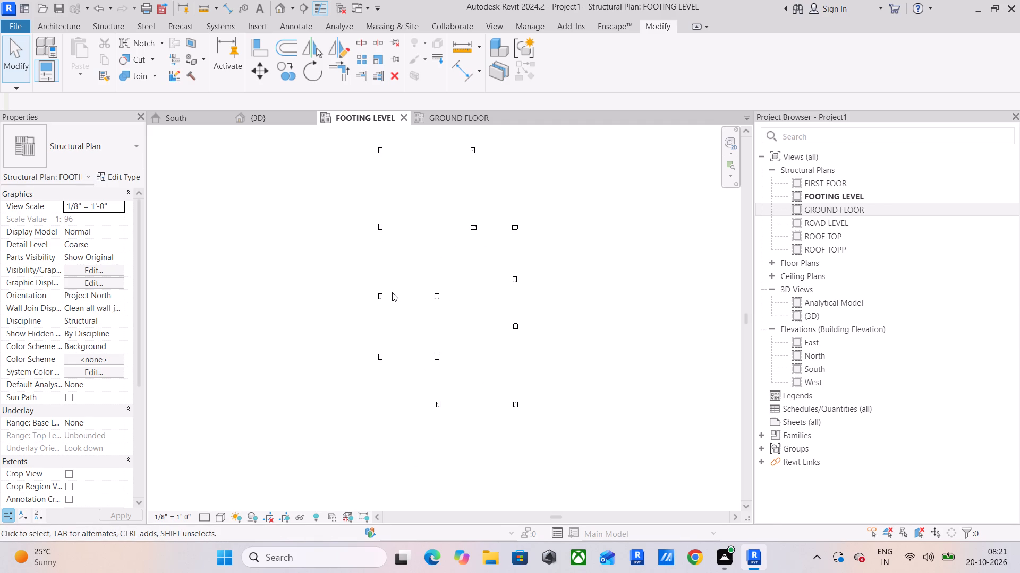
scroll(369, 281, up, 5)
scroll(408, 309, up, 4)
click(295, 27)
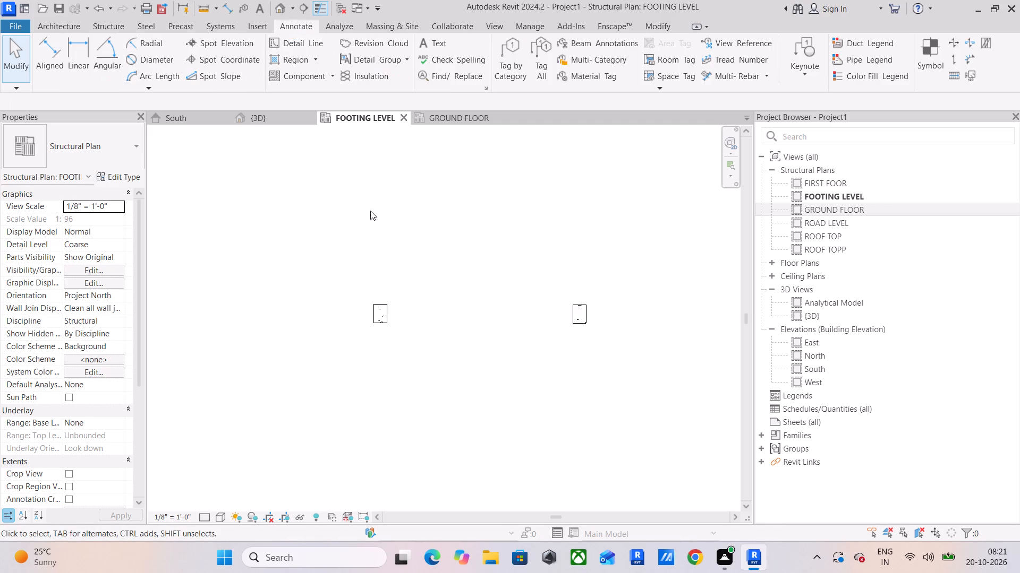
click(296, 46)
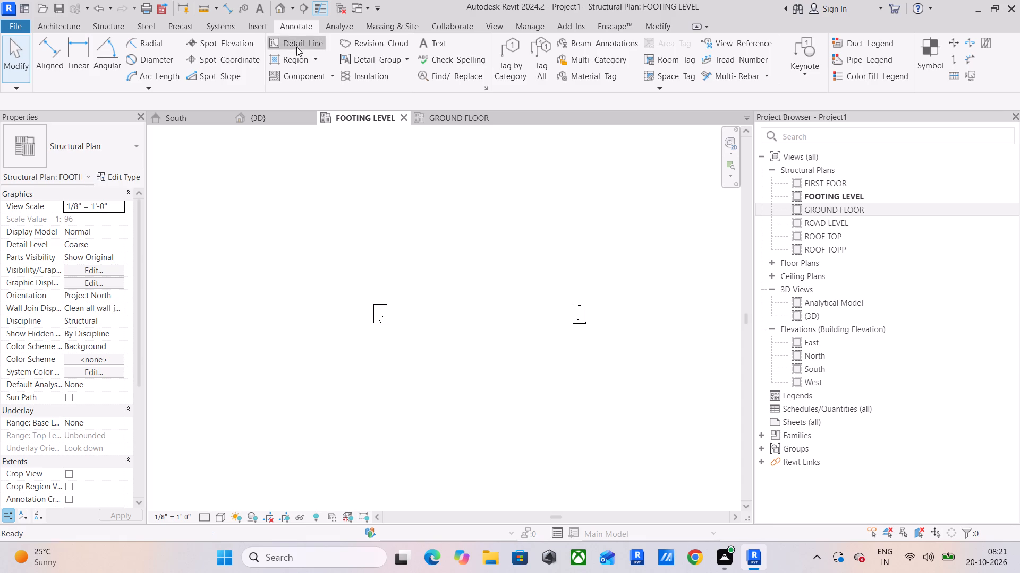
scroll(372, 307, up, 10)
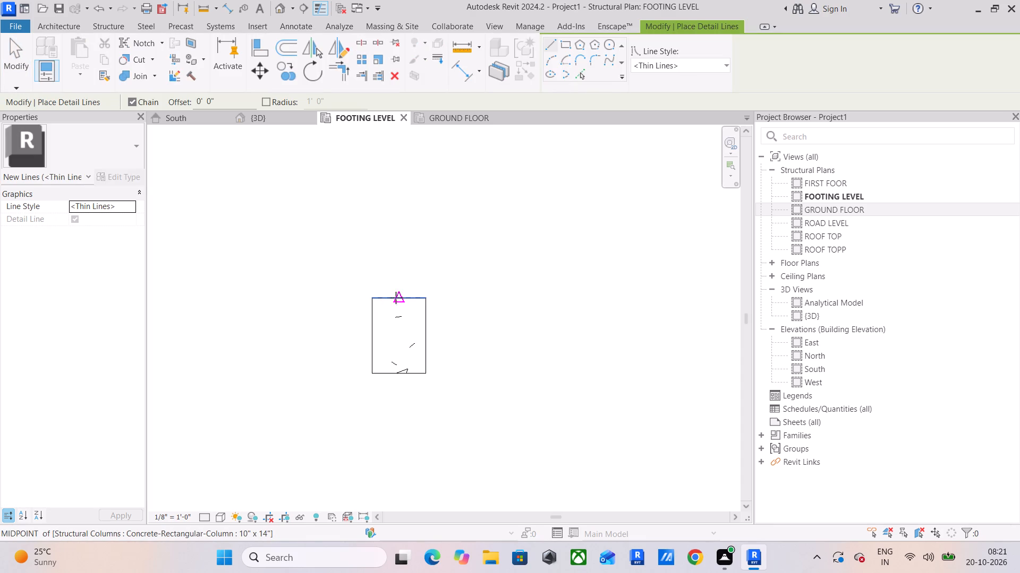
click(399, 298)
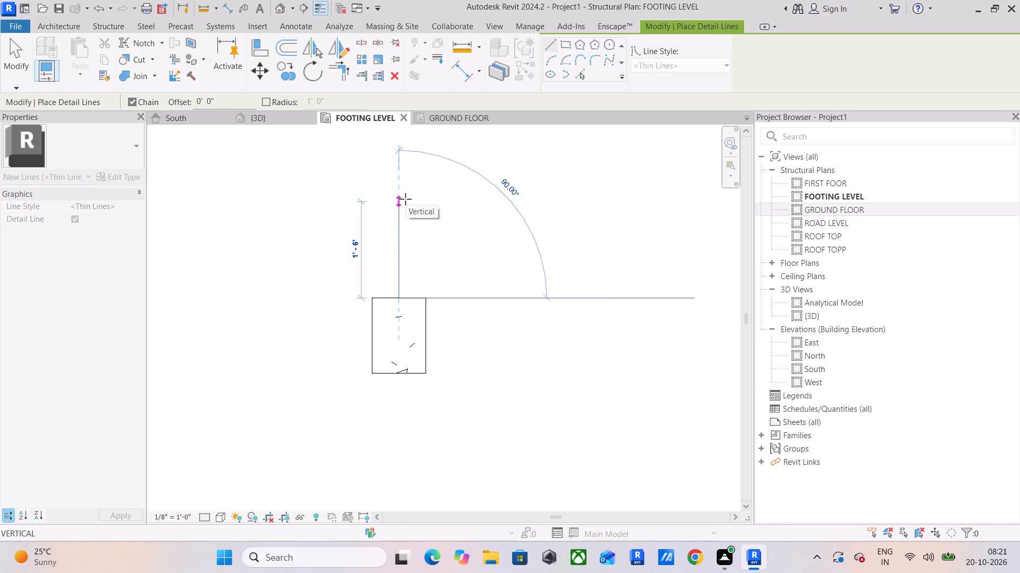
click(399, 171)
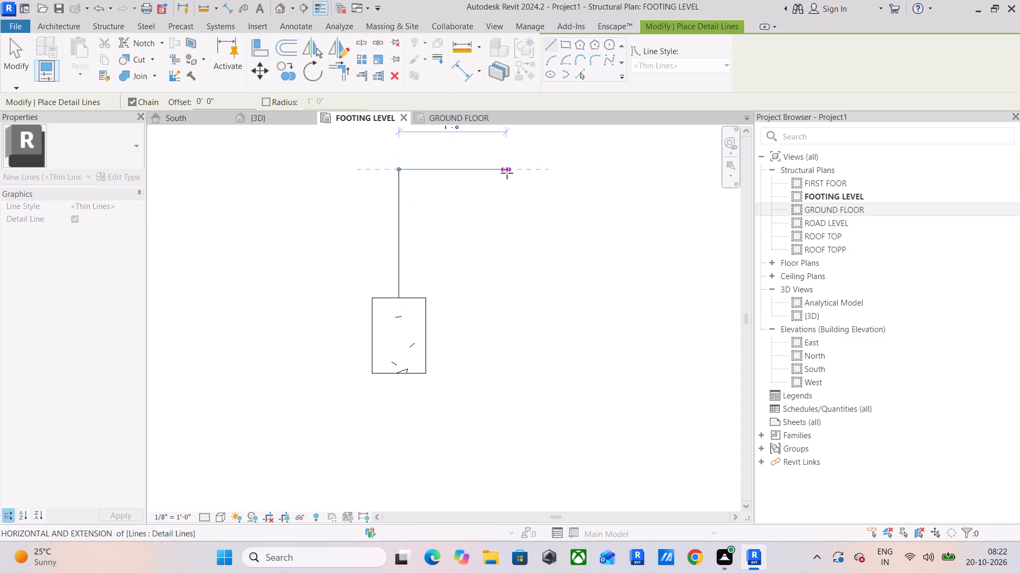
click(506, 173)
key(Escape)
Draw detail lines about 2' long outward from the midpoints of the same column's south, east and west edges.
middle_drag(416, 247, 420, 214)
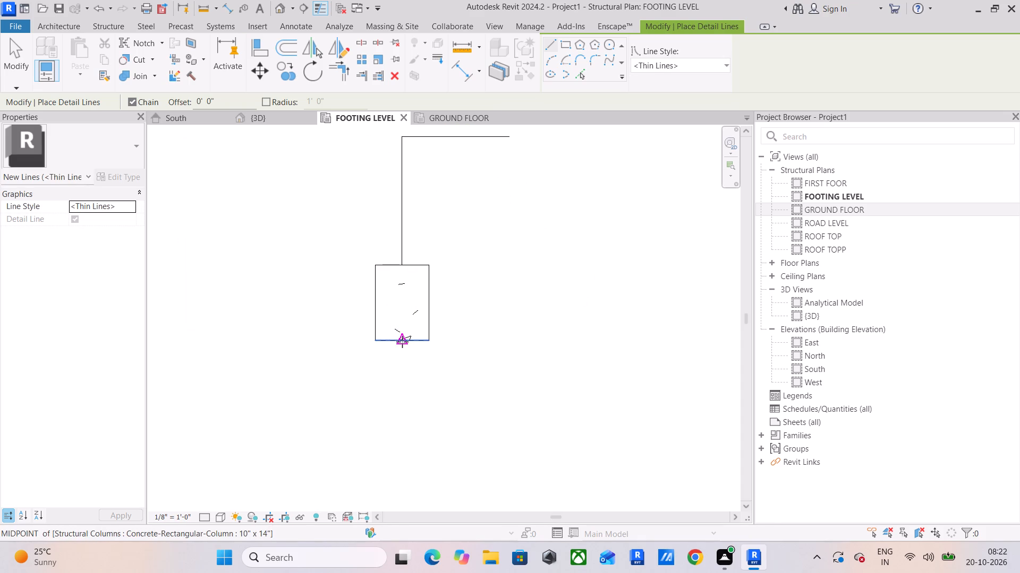
click(402, 342)
middle_drag(405, 355, 410, 229)
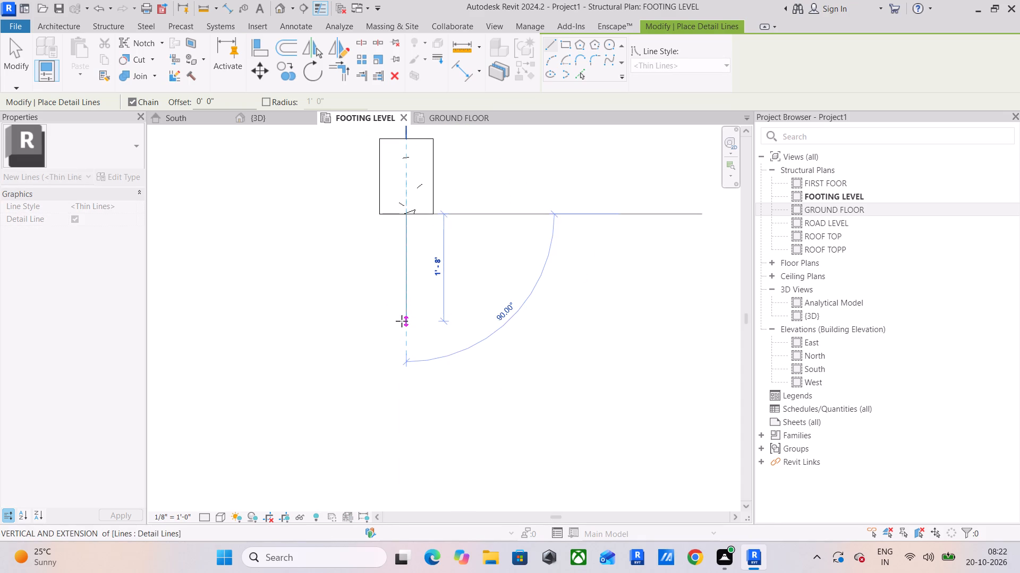
click(404, 342)
key(Escape)
click(435, 176)
scroll(495, 181, down, 3)
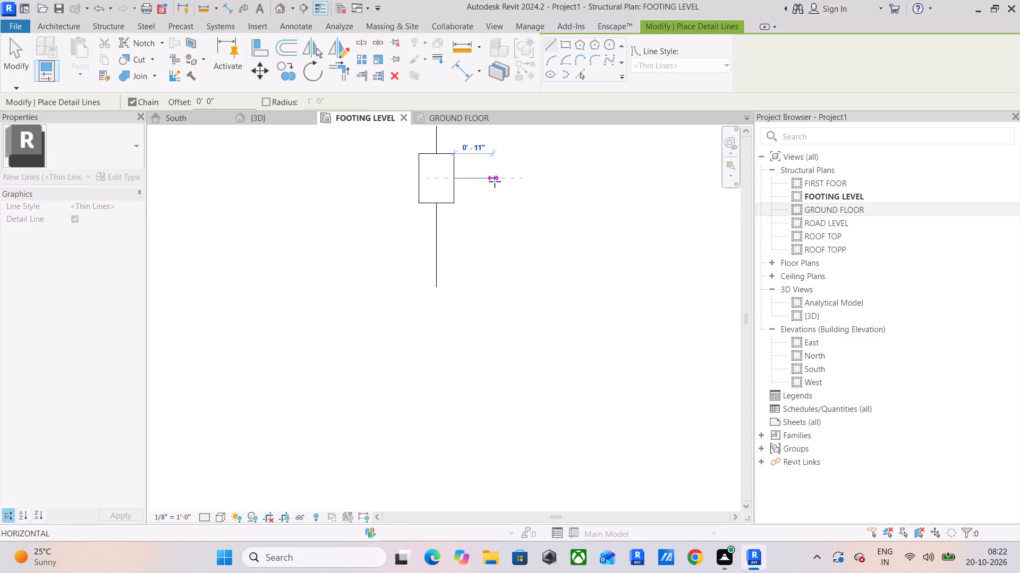
middle_drag(495, 181, 443, 287)
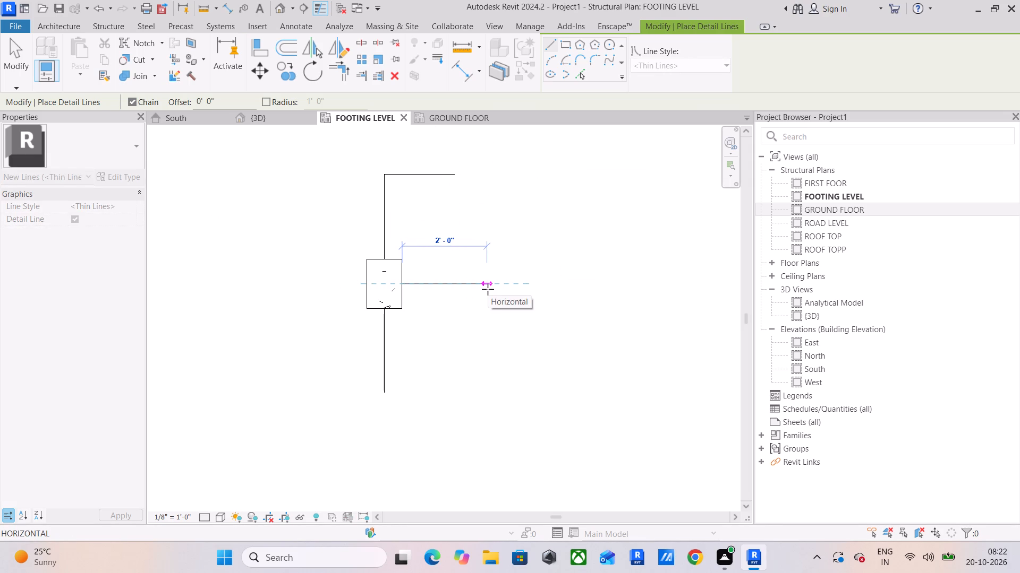
click(491, 289)
key(Escape)
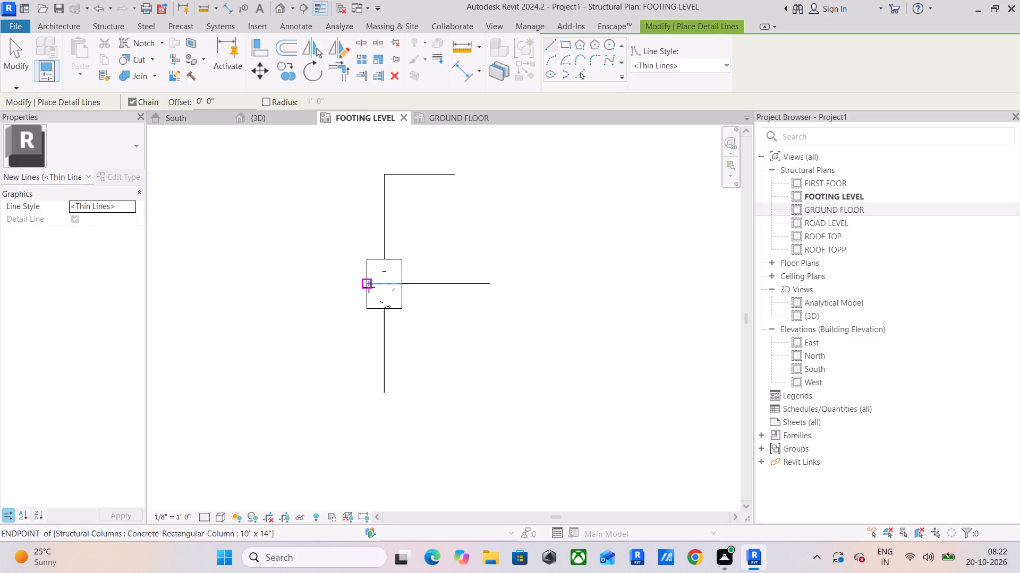
click(366, 285)
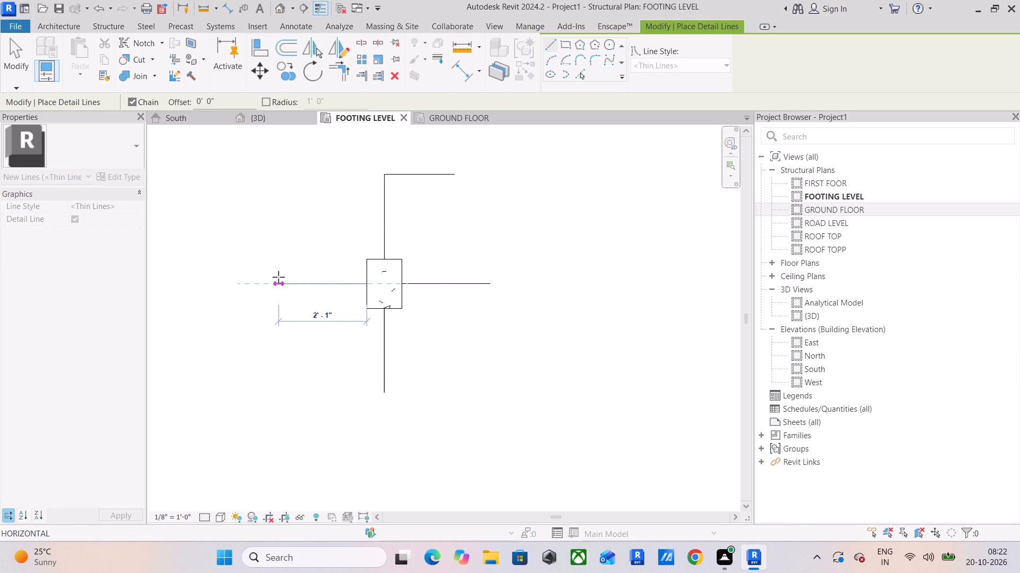
click(278, 277)
key(Escape)
Finish the column's west guide line at about 2'-1", then draw short perpendicular detail lines at the west, south and east guides' outer ends.
click(277, 281)
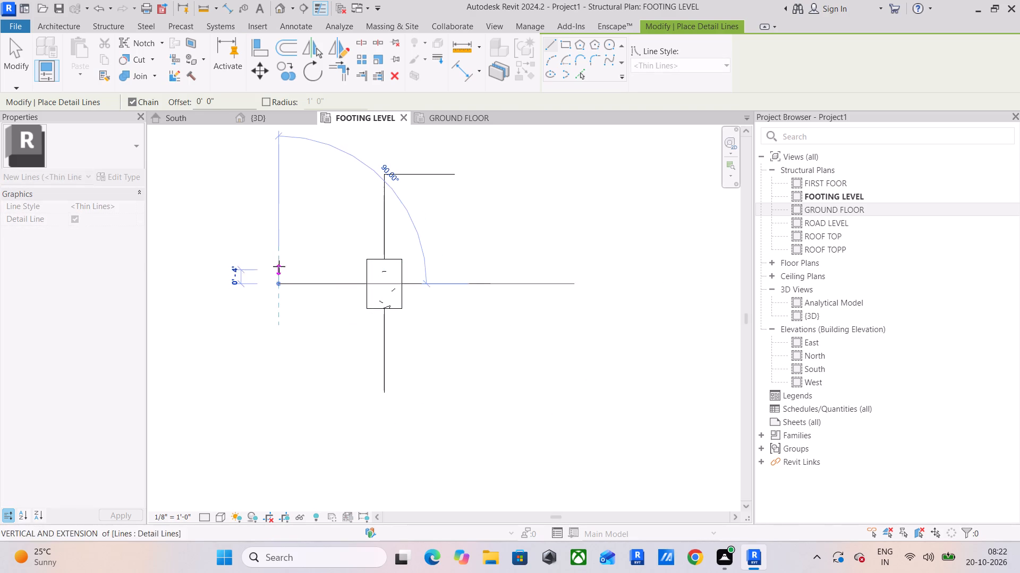
click(279, 259)
key(Escape)
click(386, 395)
click(403, 393)
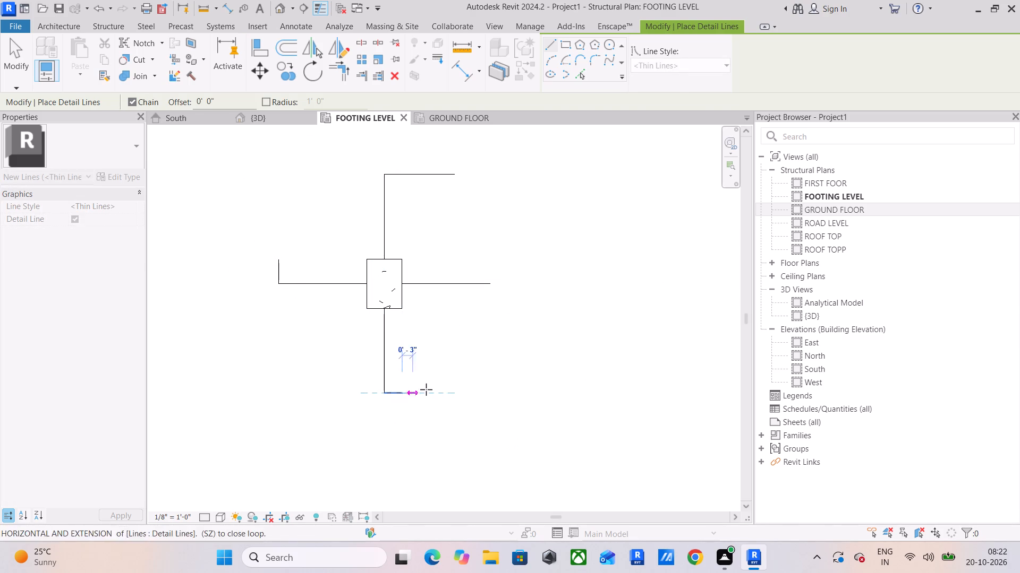
key(Escape)
click(490, 287)
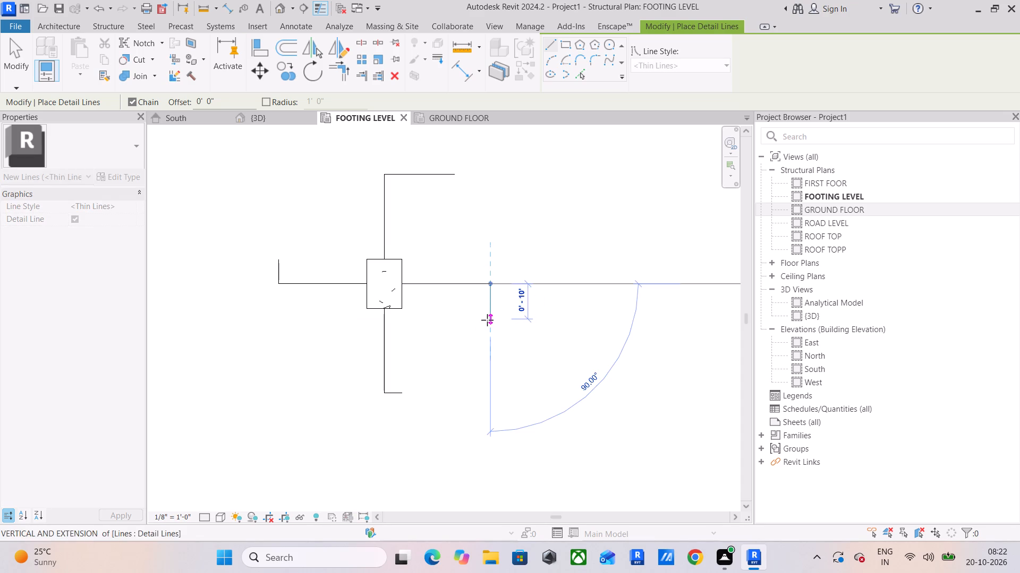
click(487, 320)
key(Escape)
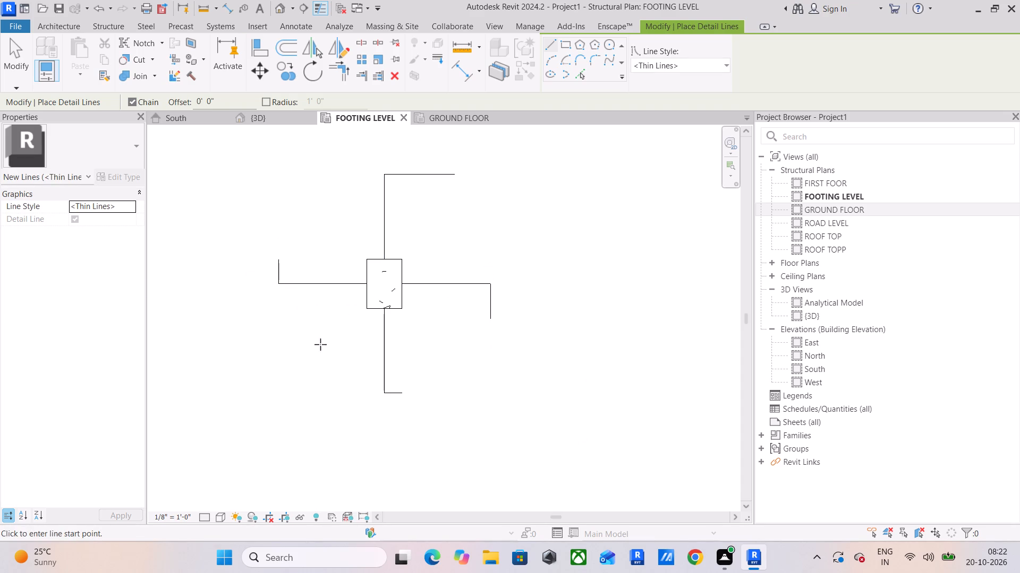
Draw opposite-side edge segments at the guide ends: about 1'-8" west from the south, about 7" south from the west, and west from the north.
click(384, 393)
click(314, 389)
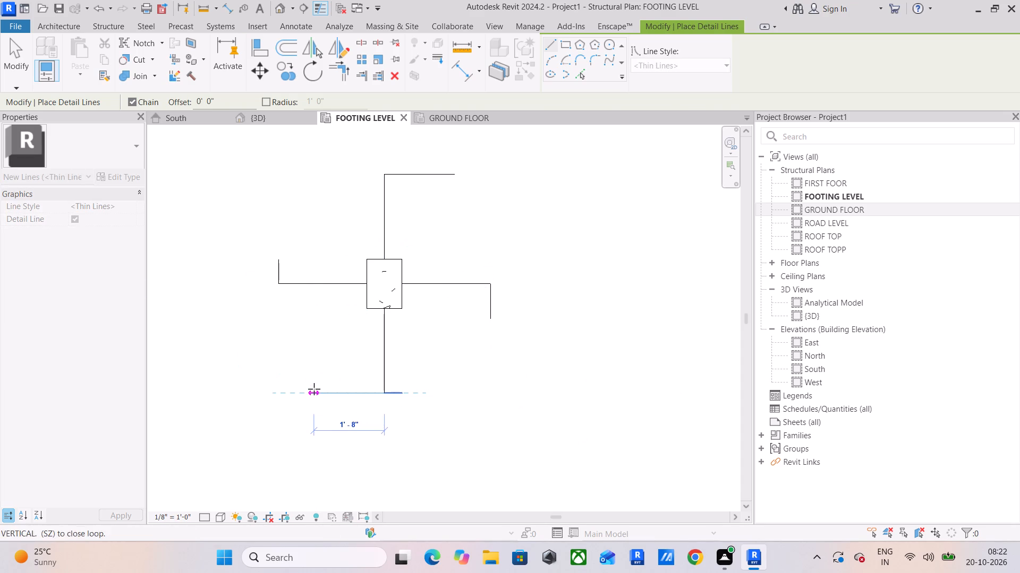
key(Escape)
click(276, 284)
click(276, 312)
key(Escape)
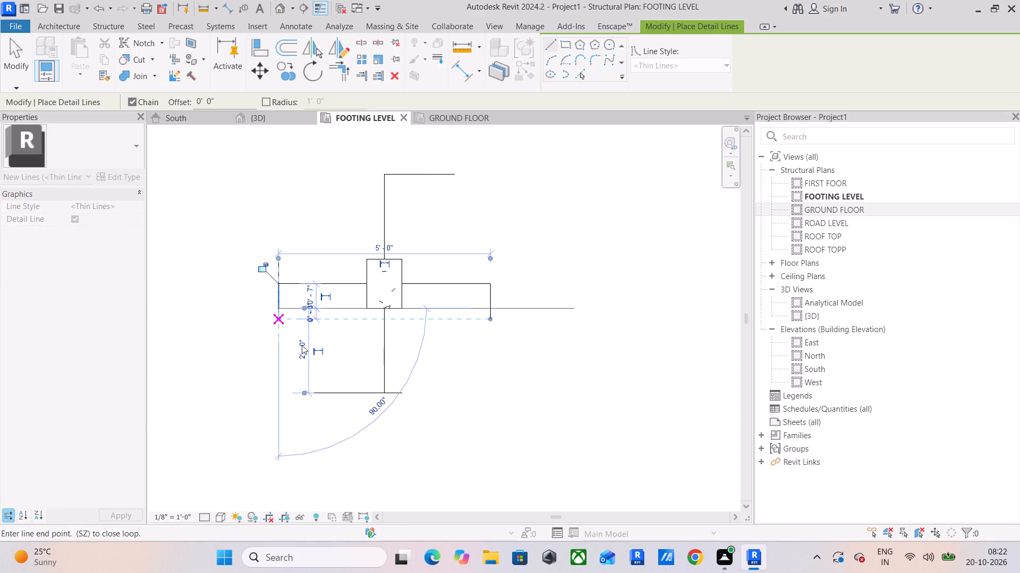
drag(384, 172, 383, 173)
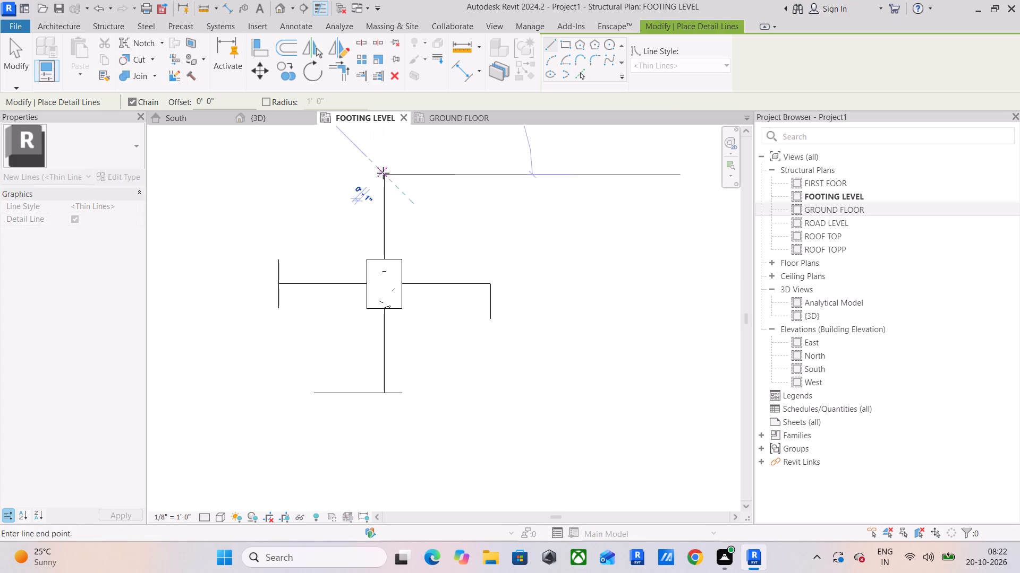
drag(383, 173, 379, 173)
click(354, 173)
key(Escape)
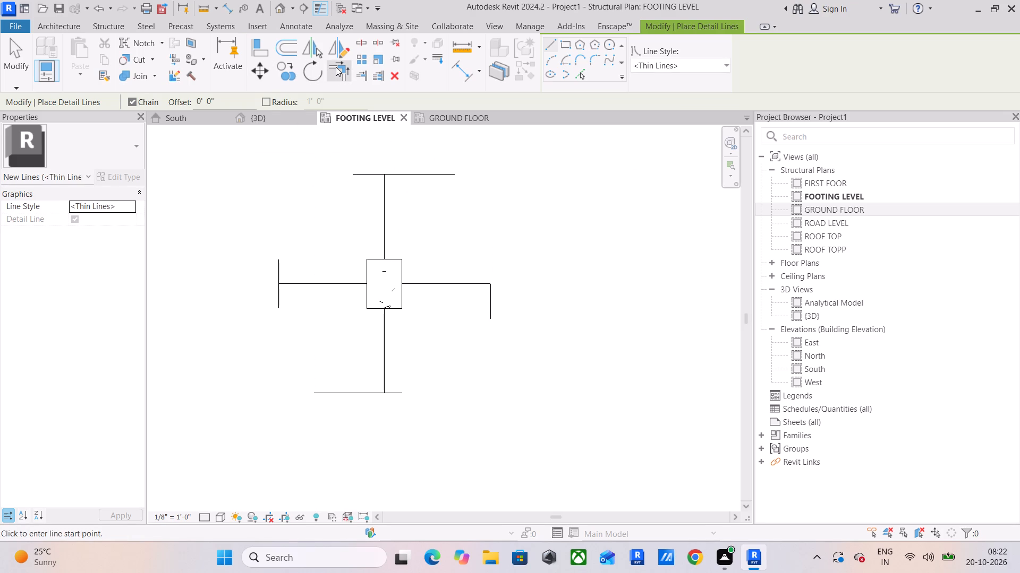
Trim and extend the outer edge segments to corners at all four intersections, closing the footing outline around the column.
click(336, 67)
click(277, 264)
click(360, 173)
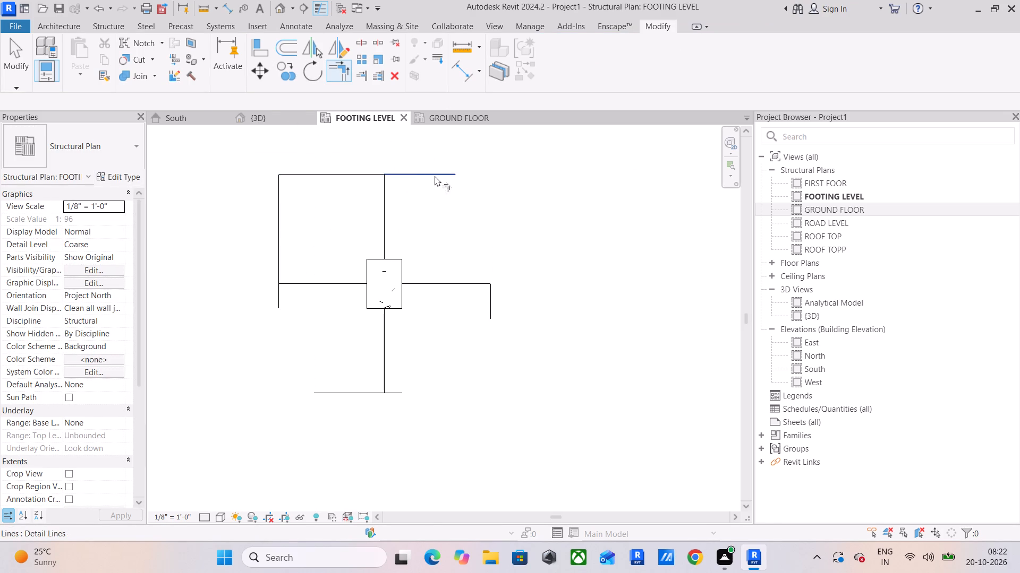
click(435, 175)
click(487, 298)
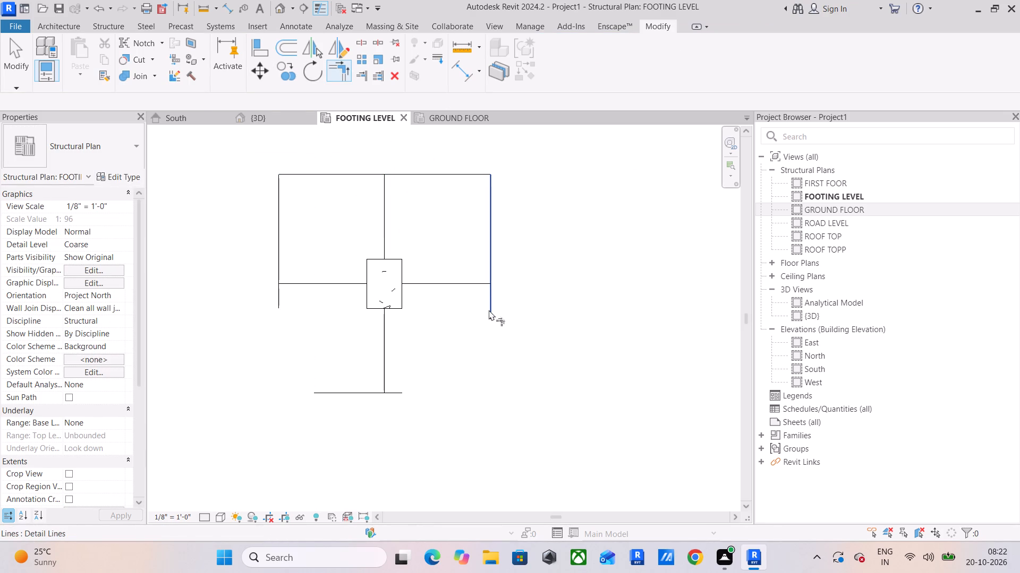
click(489, 309)
click(391, 389)
click(346, 388)
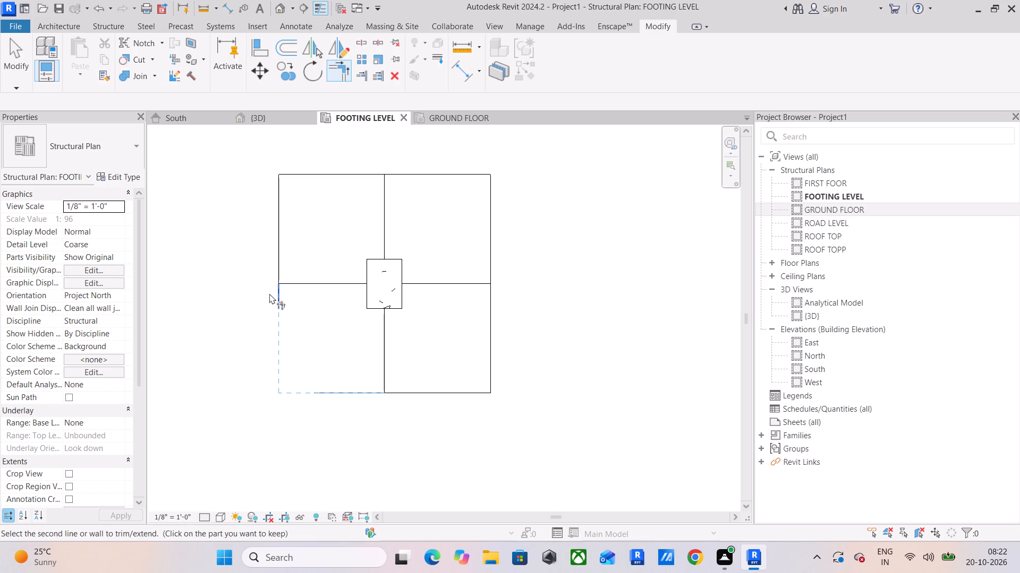
click(276, 292)
key(Escape)
key(Escape)
Delete the four guide lines running from the column's edges to the footing outline.
click(344, 281)
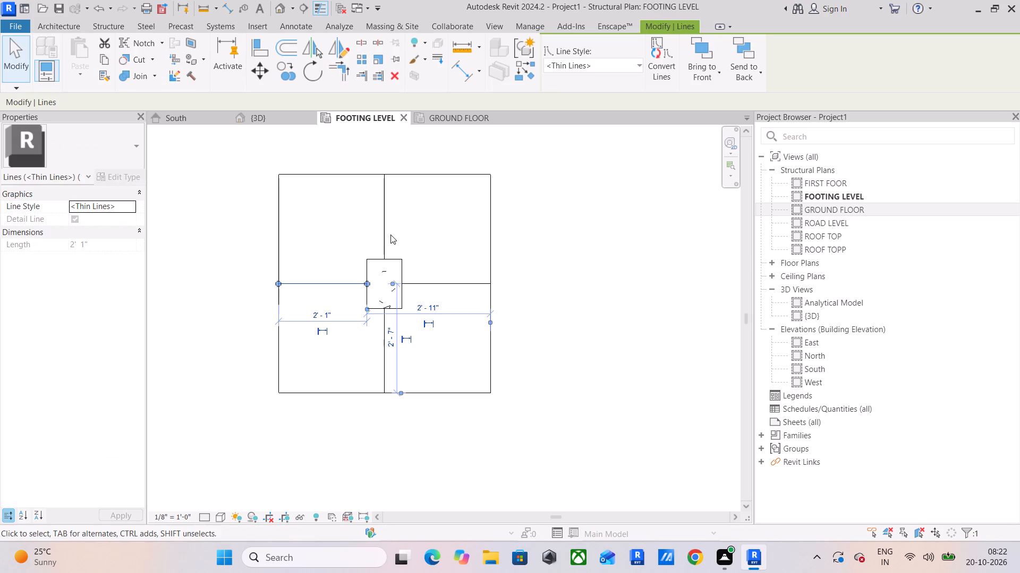
key(Delete)
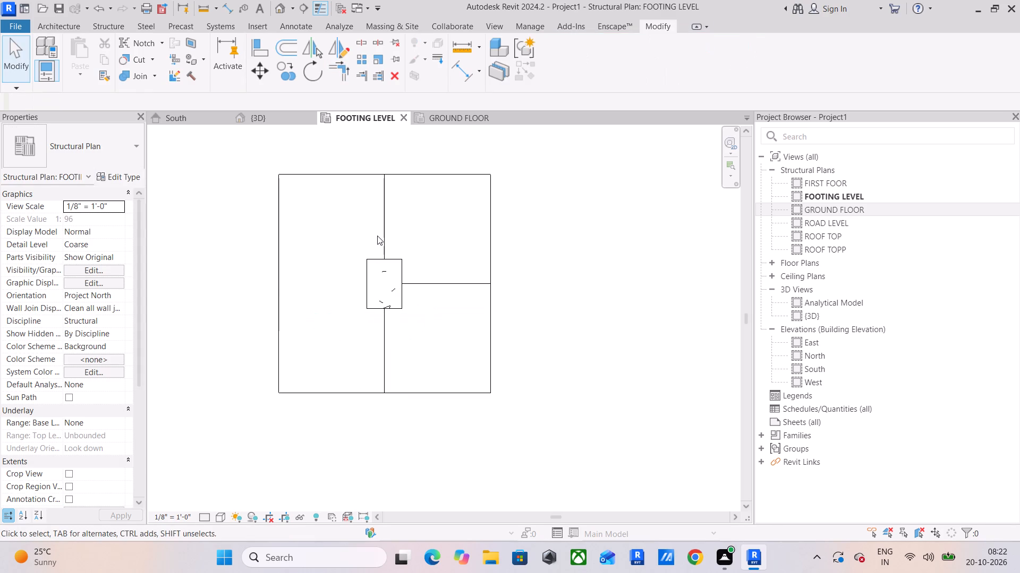
click(386, 223)
key(Delete)
click(445, 279)
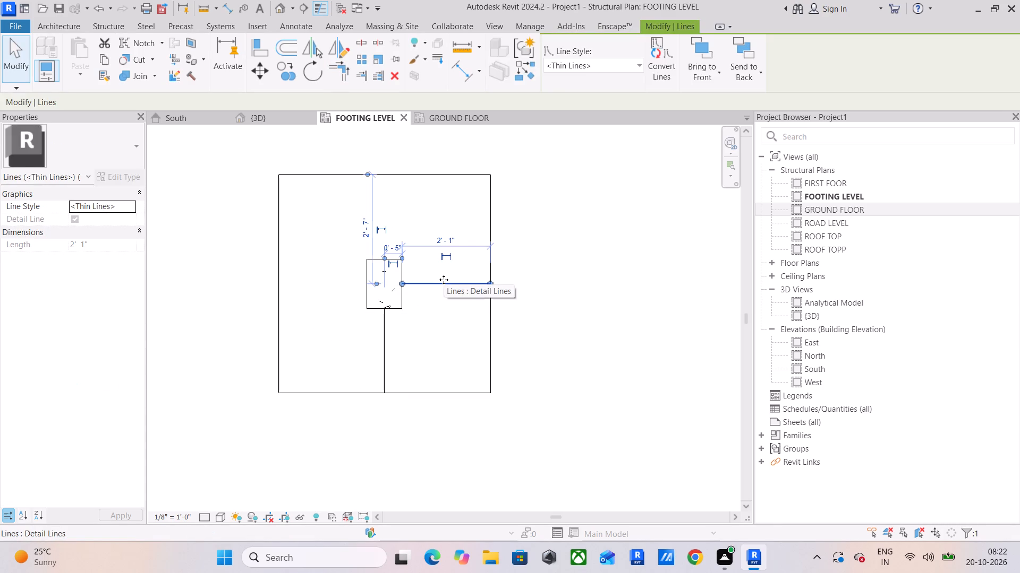
key(Delete)
click(389, 348)
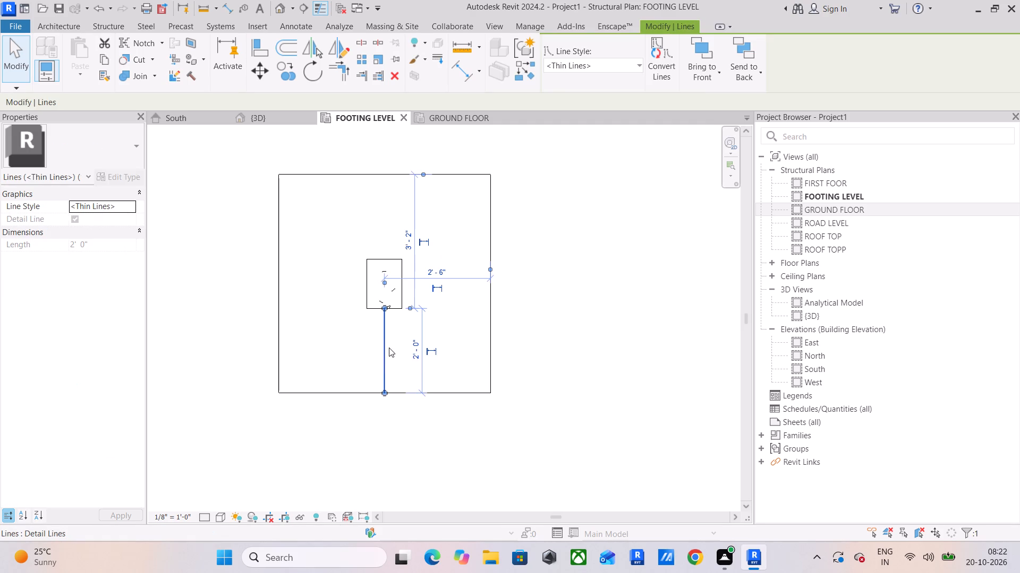
key(Delete)
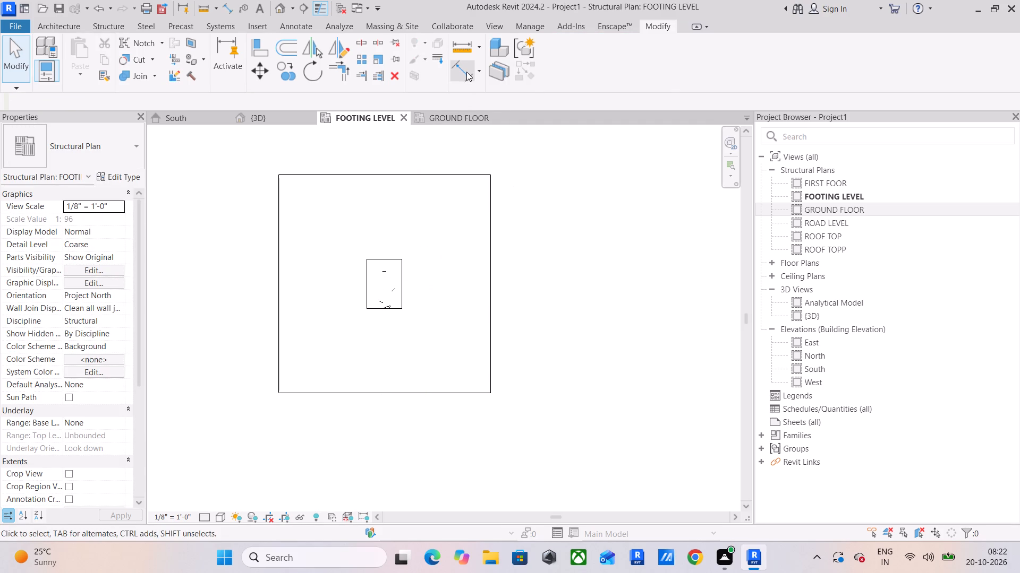
Add aligned dimensions for the footing outline's north-south height east of it and its east-west width north of it.
click(466, 72)
drag(472, 394, 474, 389)
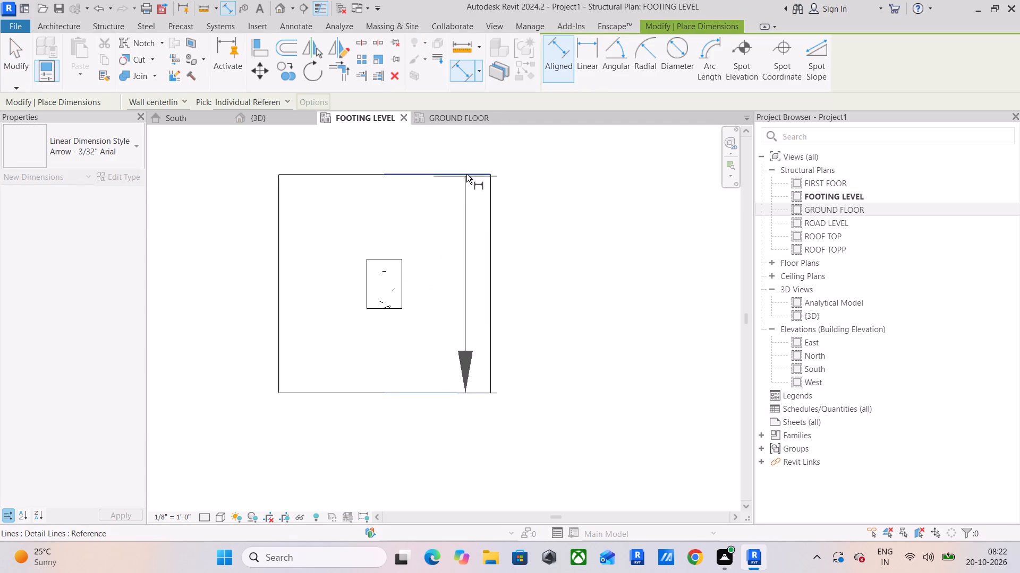
click(467, 173)
click(569, 228)
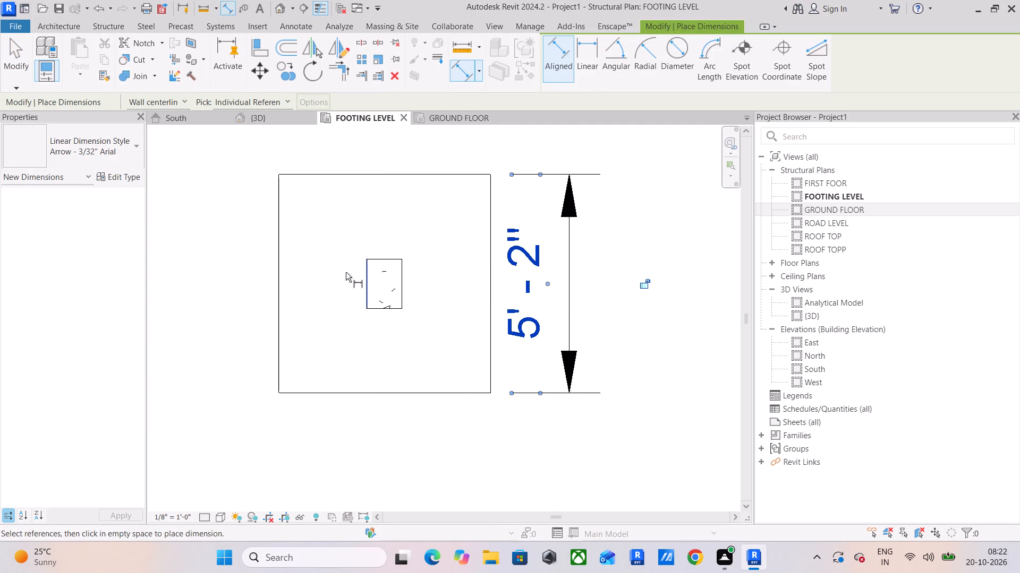
click(279, 204)
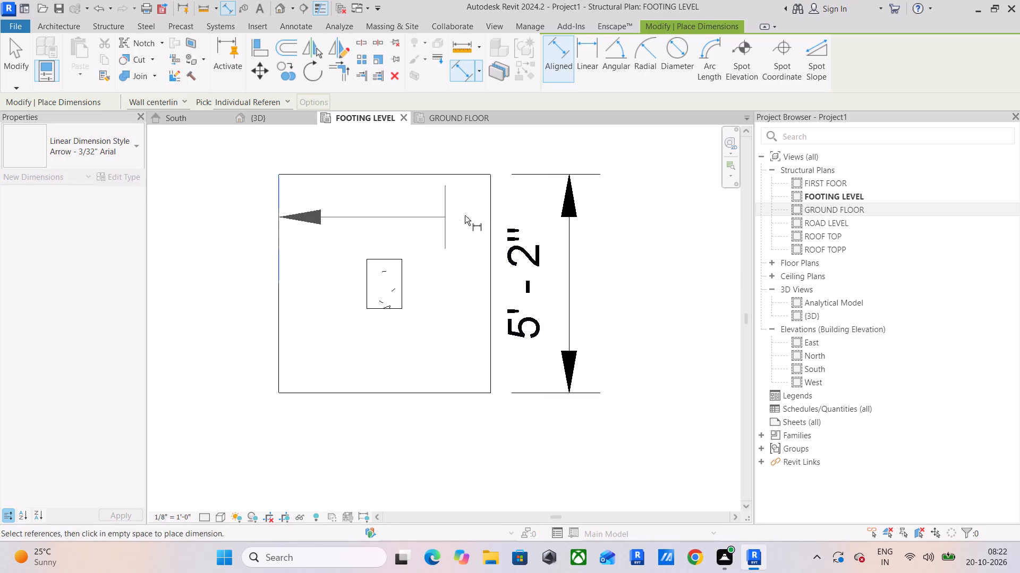
click(491, 213)
middle_drag(454, 164, 456, 316)
click(458, 269)
scroll(458, 274, down, 4)
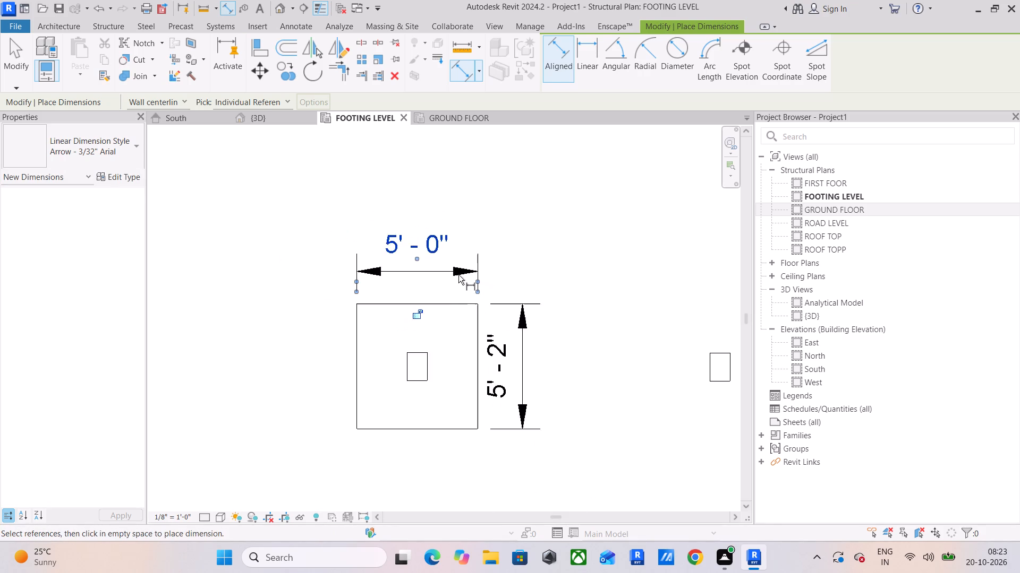
middle_drag(458, 275, 450, 227)
scroll(458, 264, up, 1)
scroll(488, 299, up, 3)
key(Escape)
key(Escape)
key(Escape)
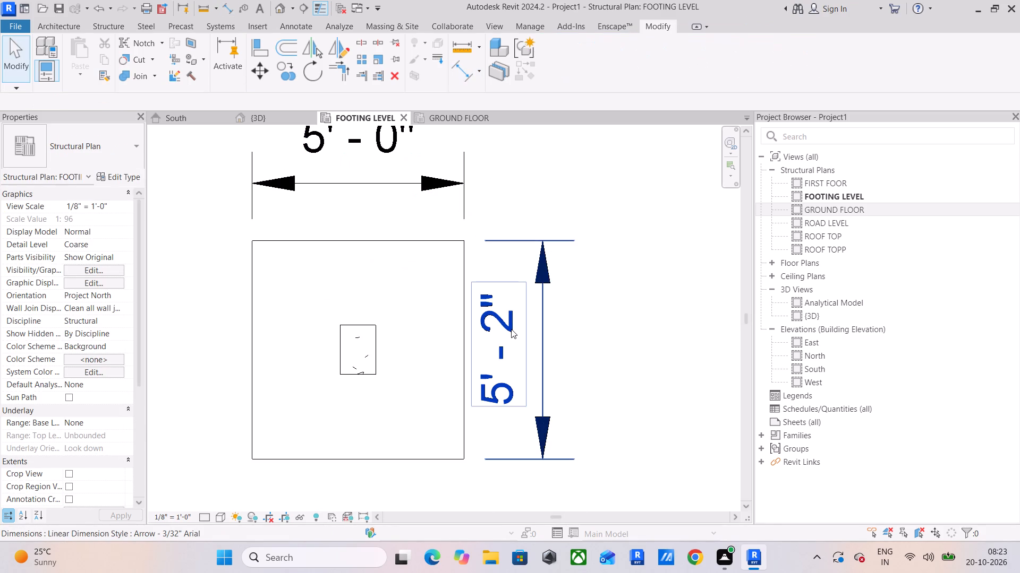
Set the footing outline's north-south dimension to 5'-1" by moving its north edge.
click(463, 351)
middle_drag(415, 421, 427, 387)
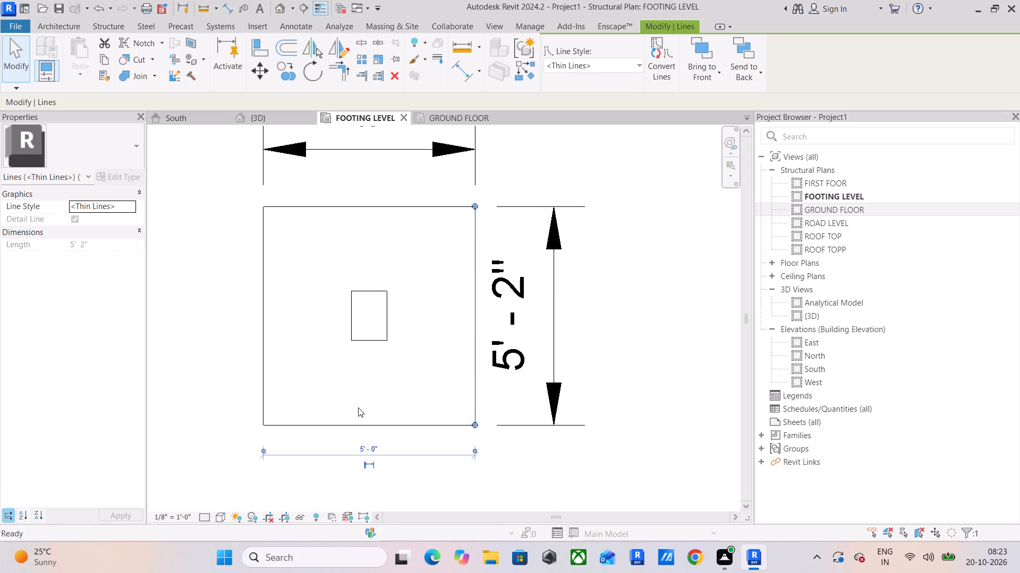
click(354, 207)
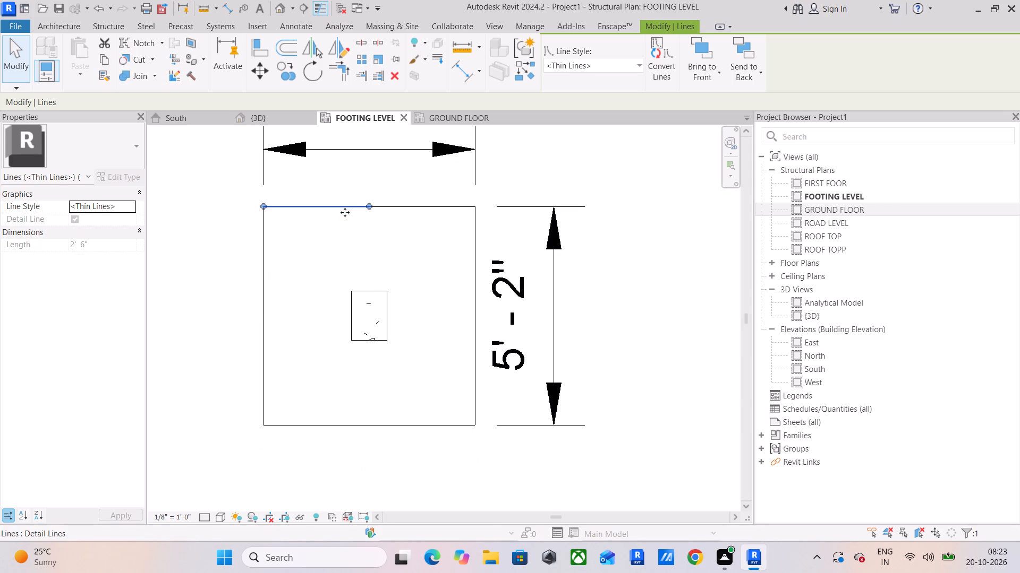
click(407, 203)
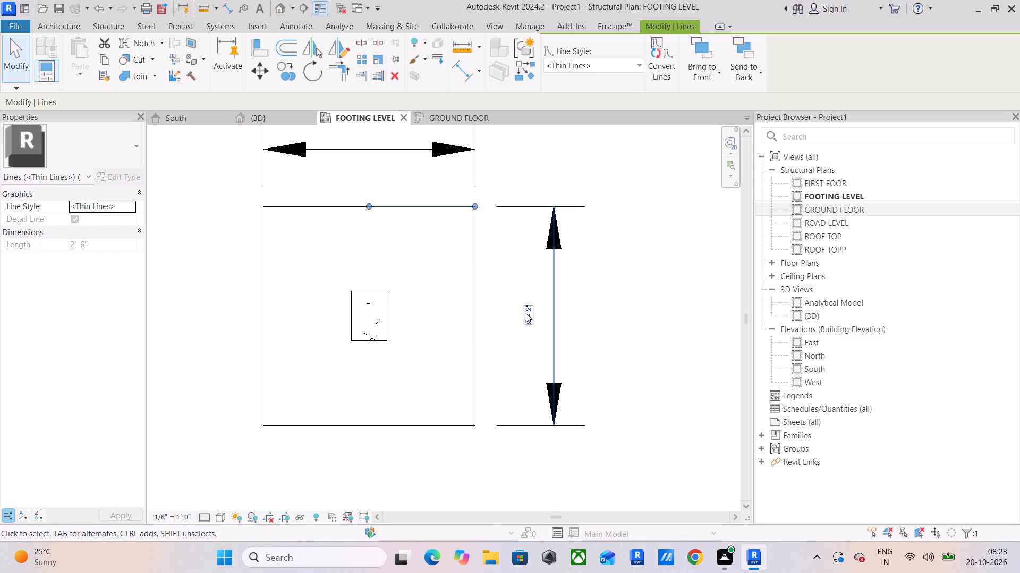
click(531, 310)
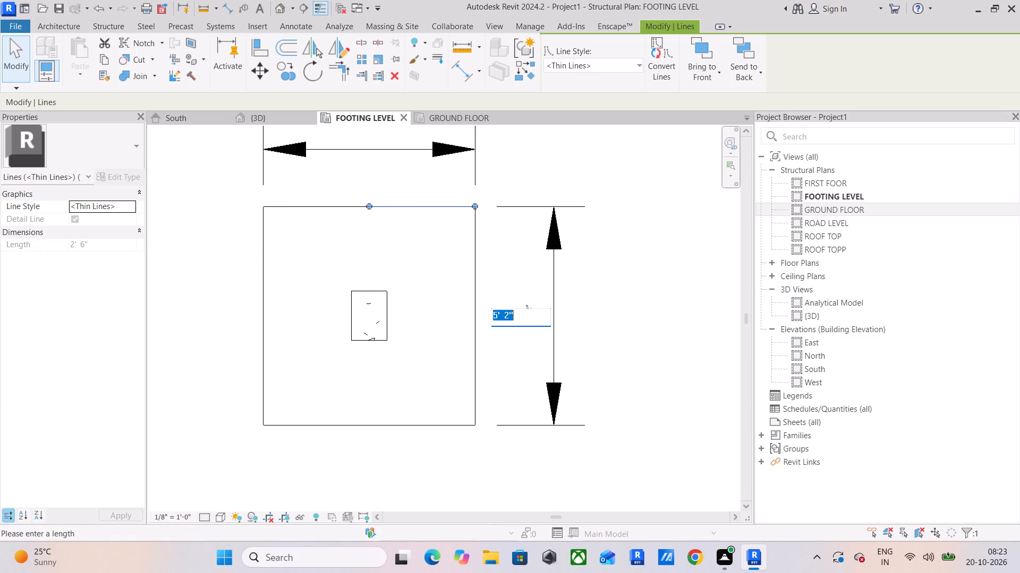
text(5'1")
key(Return)
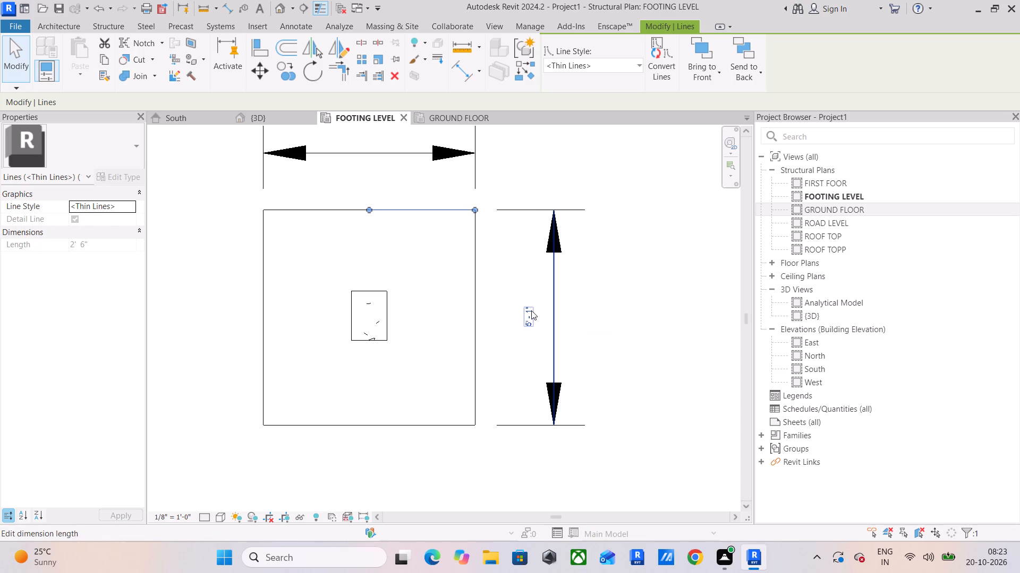
Set the footing outline's north-south dimension to 5' by moving its south edge.
click(443, 426)
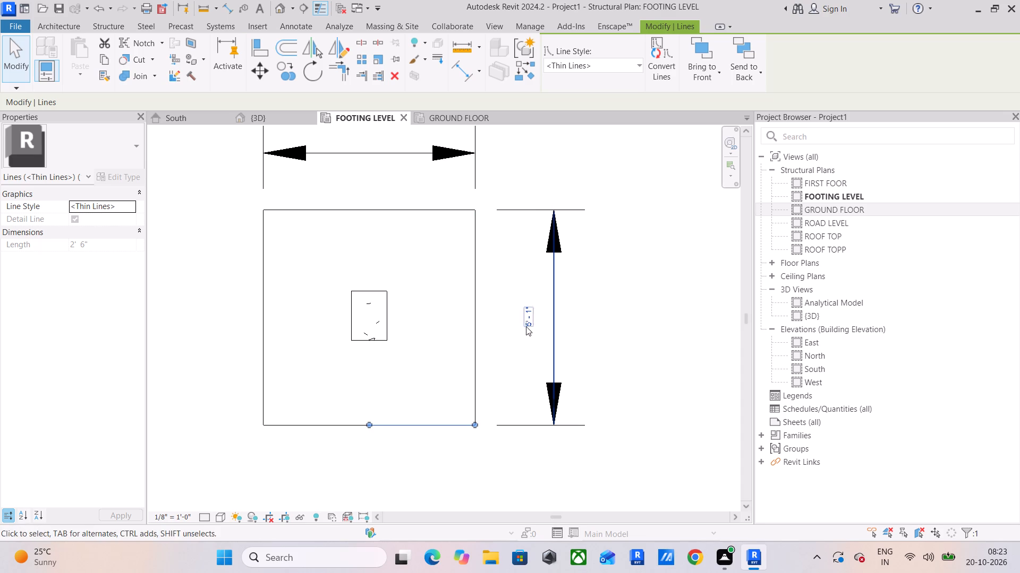
click(526, 326)
text(5')
key(Return)
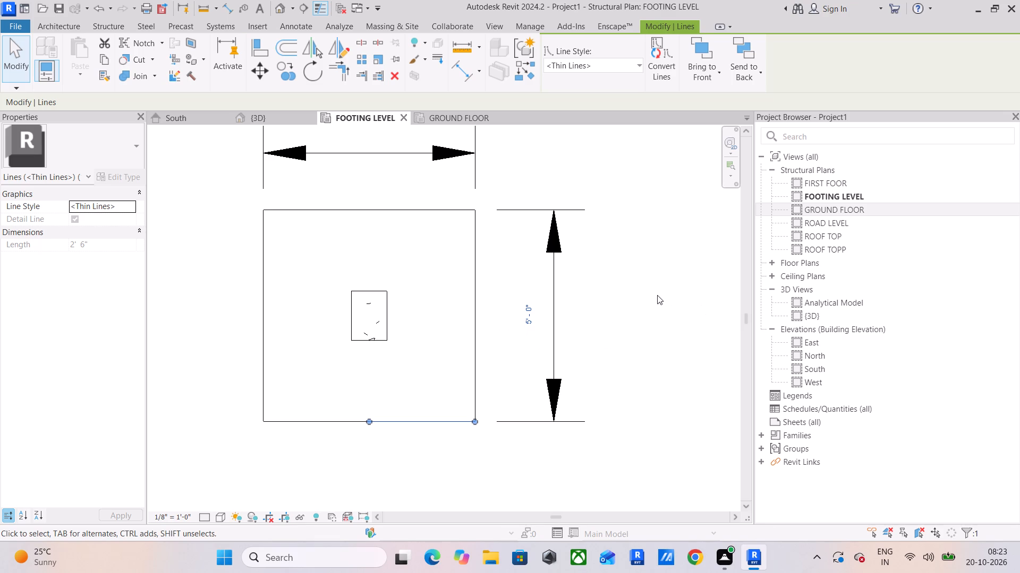
Delete the height and width dimensions beside the footing outline.
scroll(625, 300, down, 3)
click(626, 300)
scroll(487, 256, down, 3)
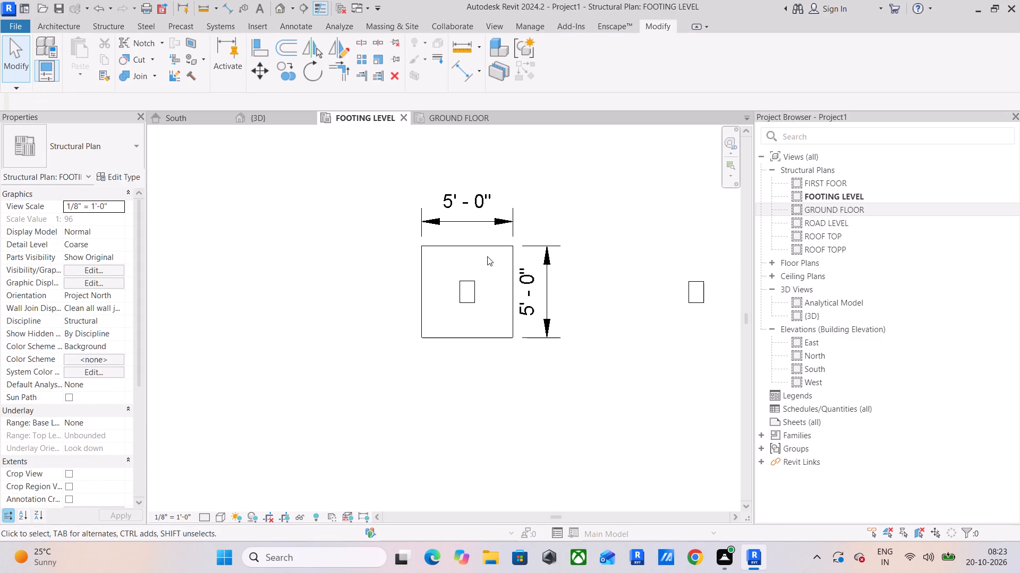
click(600, 332)
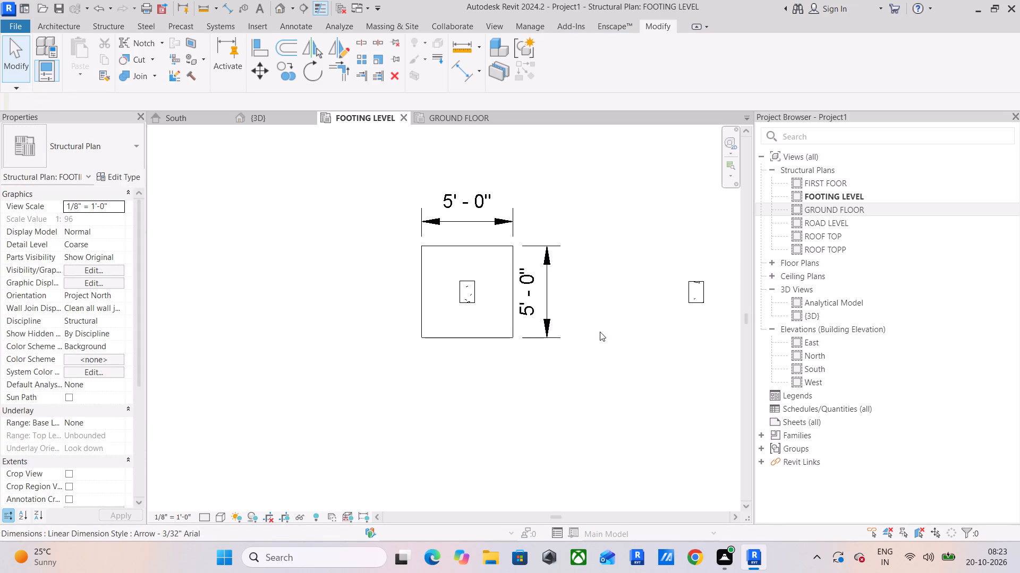
click(547, 296)
key(Delete)
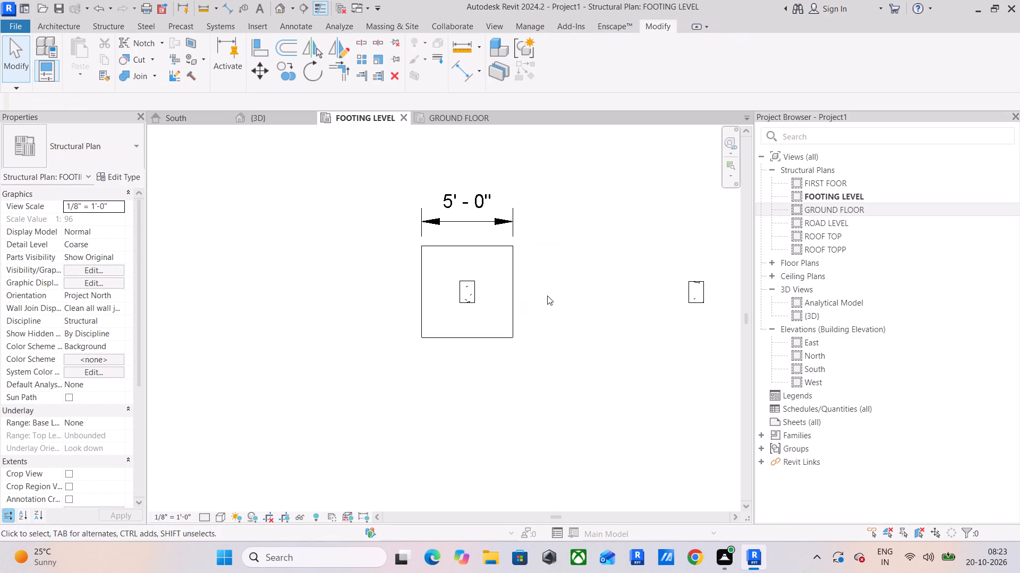
click(508, 218)
key(Delete)
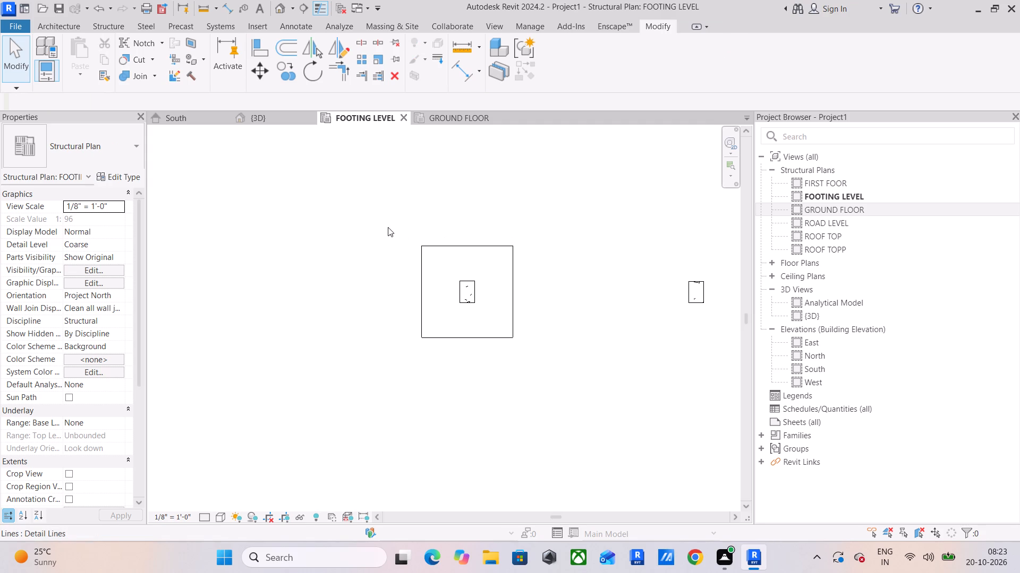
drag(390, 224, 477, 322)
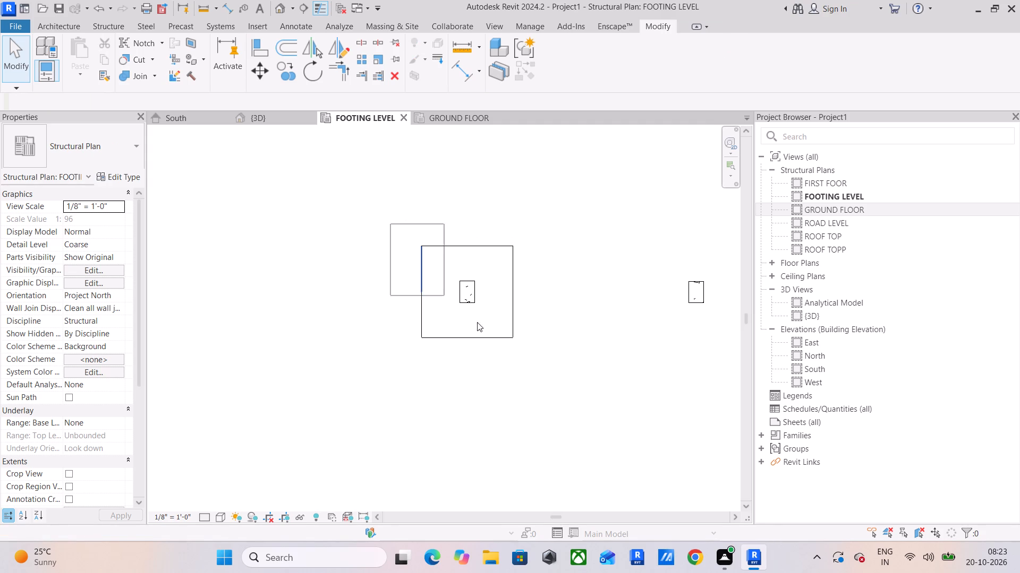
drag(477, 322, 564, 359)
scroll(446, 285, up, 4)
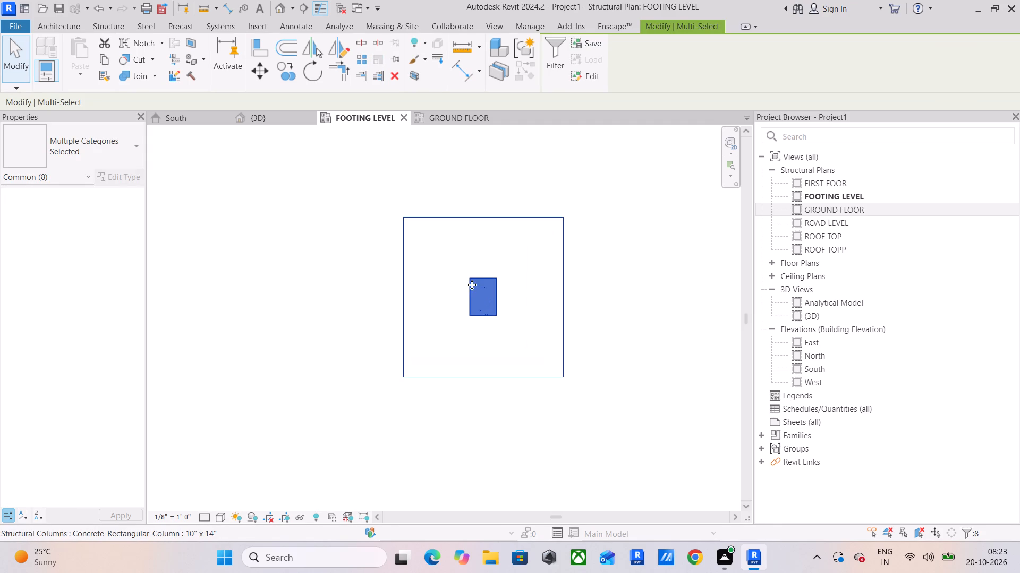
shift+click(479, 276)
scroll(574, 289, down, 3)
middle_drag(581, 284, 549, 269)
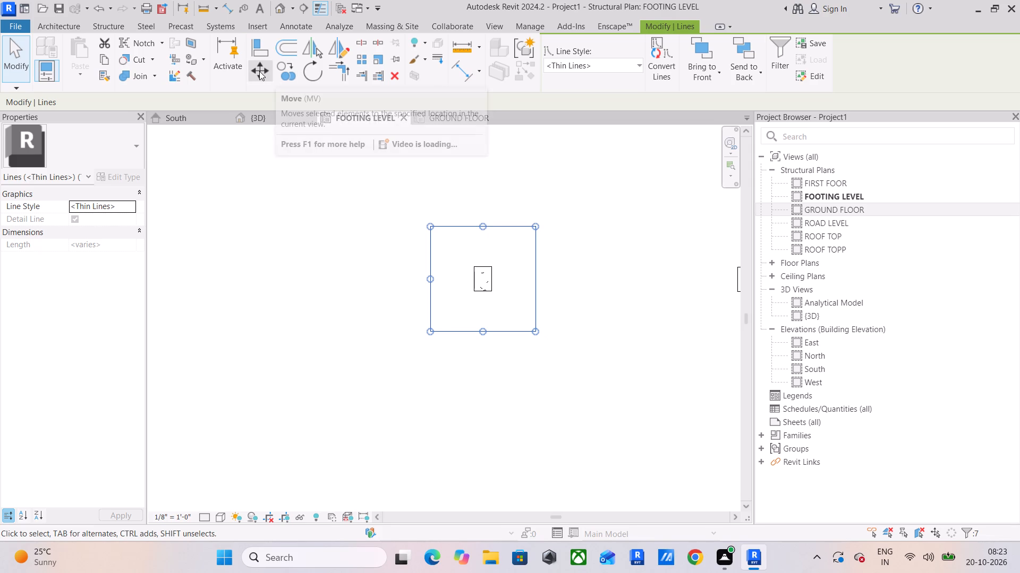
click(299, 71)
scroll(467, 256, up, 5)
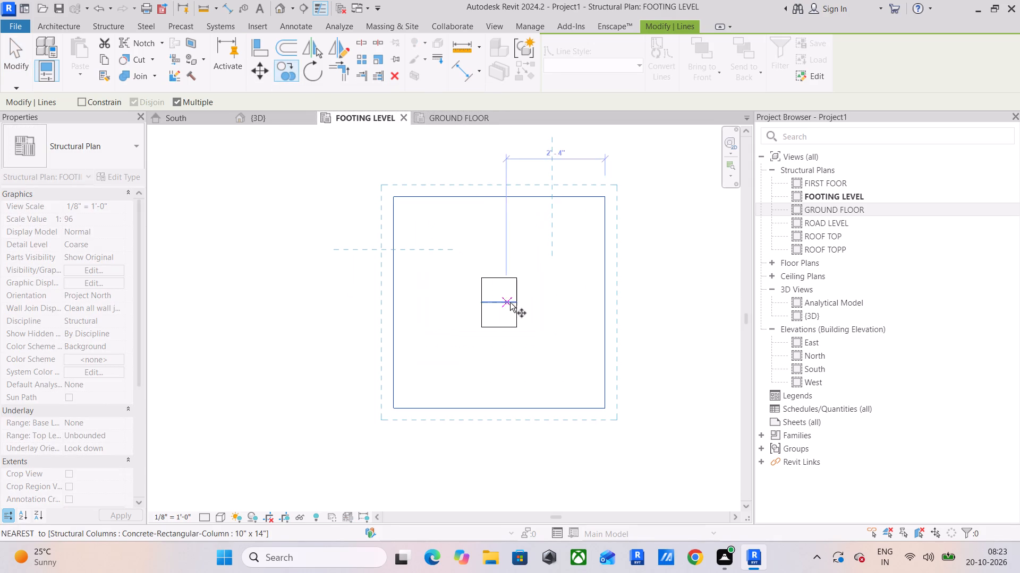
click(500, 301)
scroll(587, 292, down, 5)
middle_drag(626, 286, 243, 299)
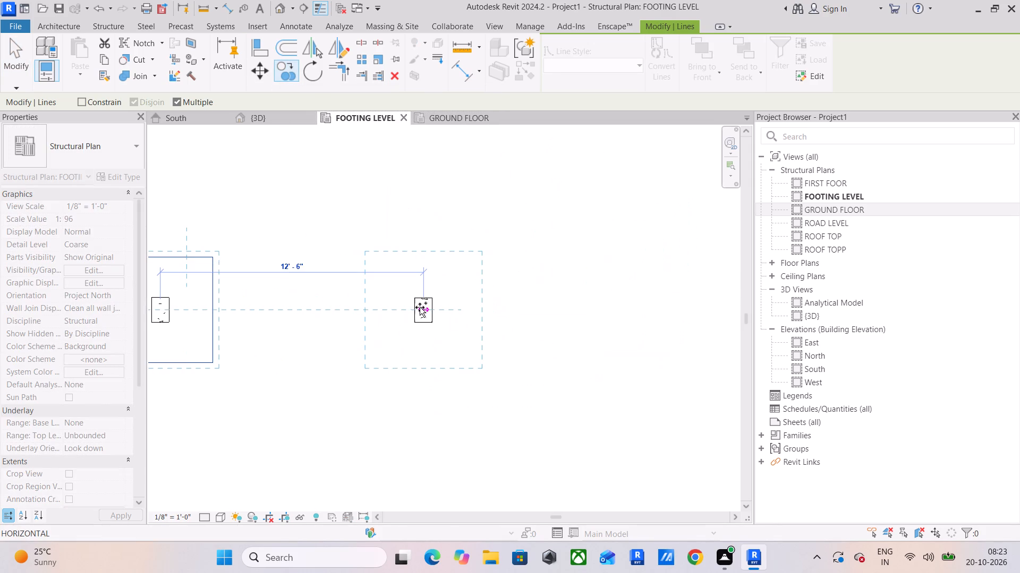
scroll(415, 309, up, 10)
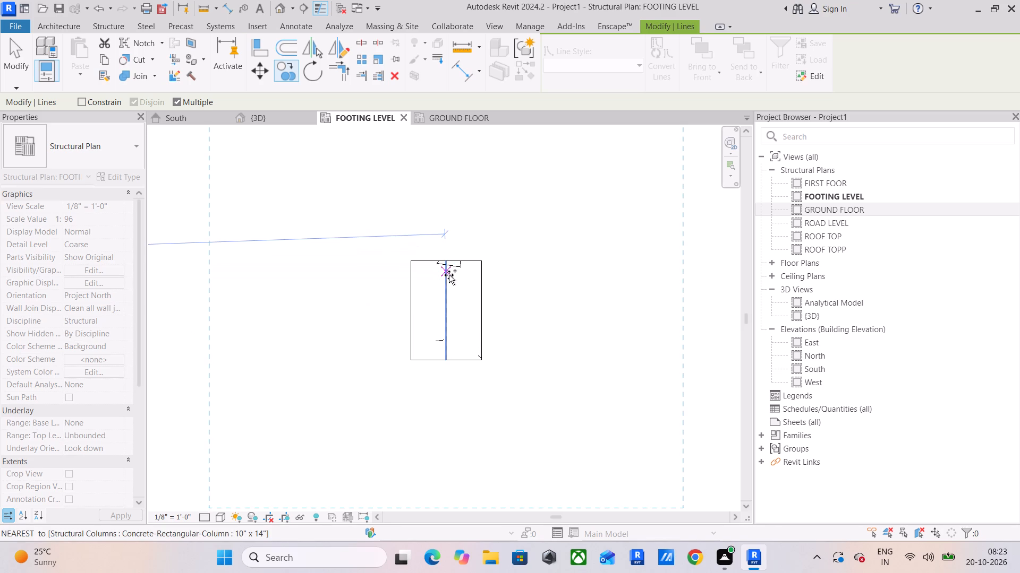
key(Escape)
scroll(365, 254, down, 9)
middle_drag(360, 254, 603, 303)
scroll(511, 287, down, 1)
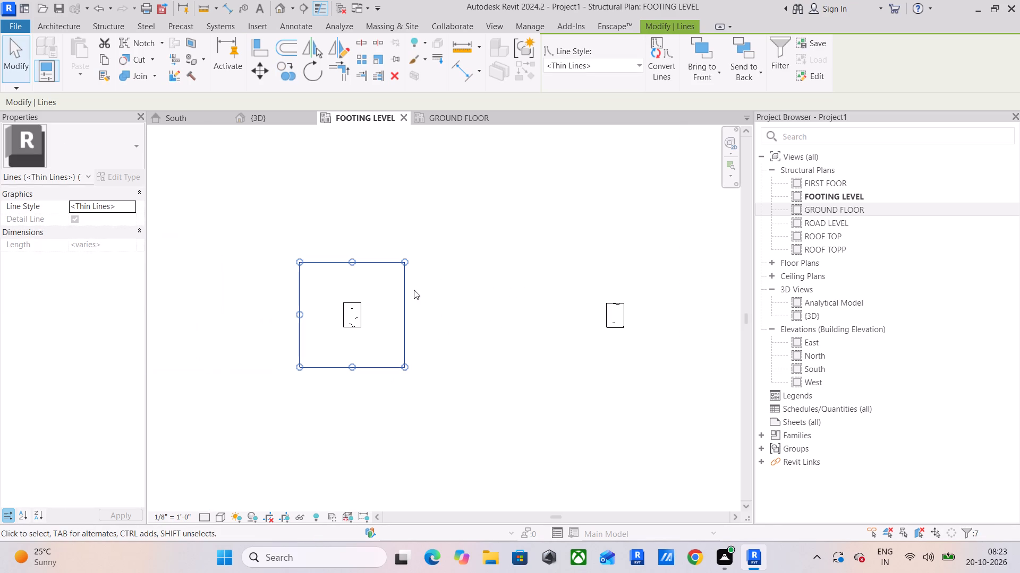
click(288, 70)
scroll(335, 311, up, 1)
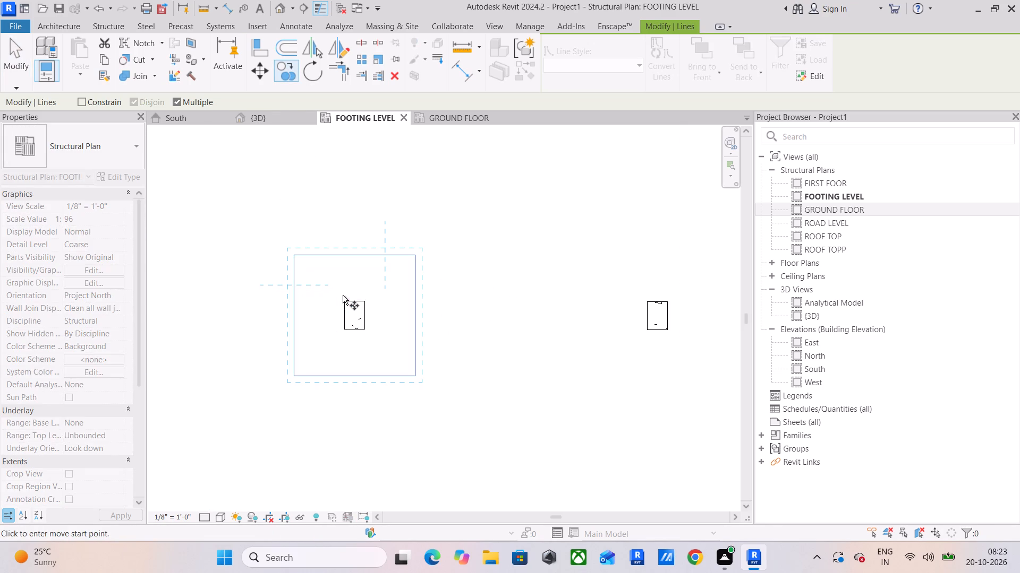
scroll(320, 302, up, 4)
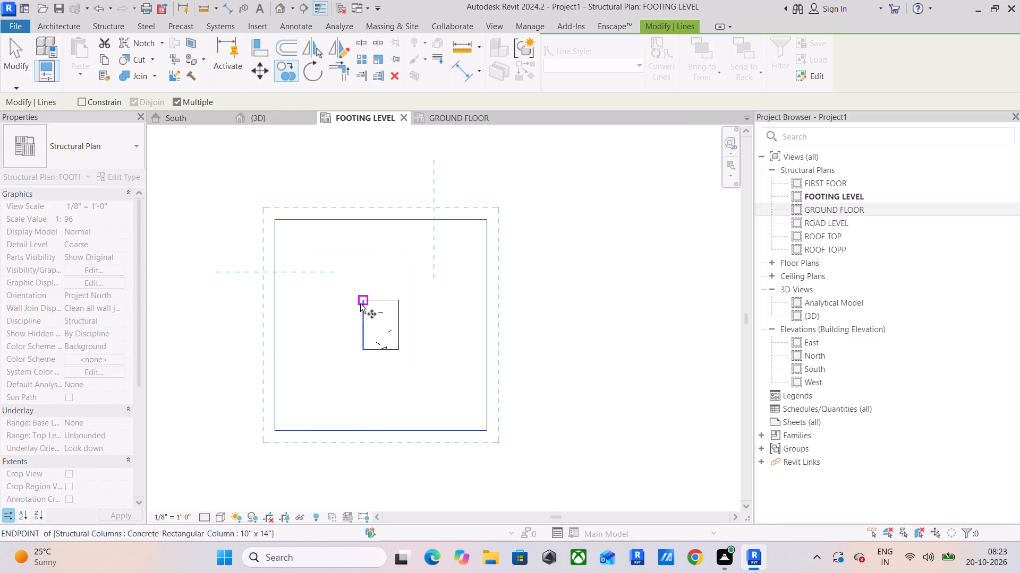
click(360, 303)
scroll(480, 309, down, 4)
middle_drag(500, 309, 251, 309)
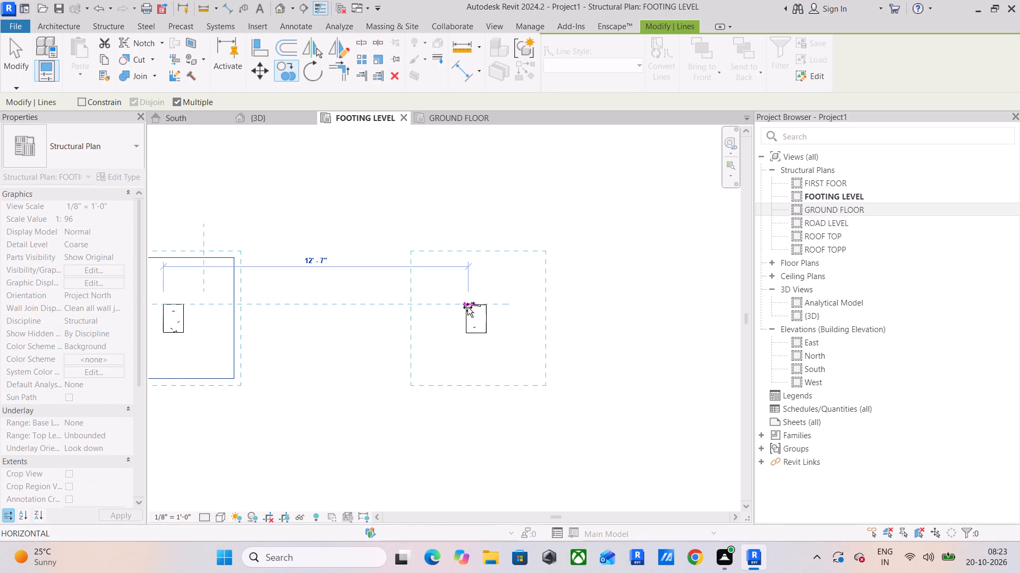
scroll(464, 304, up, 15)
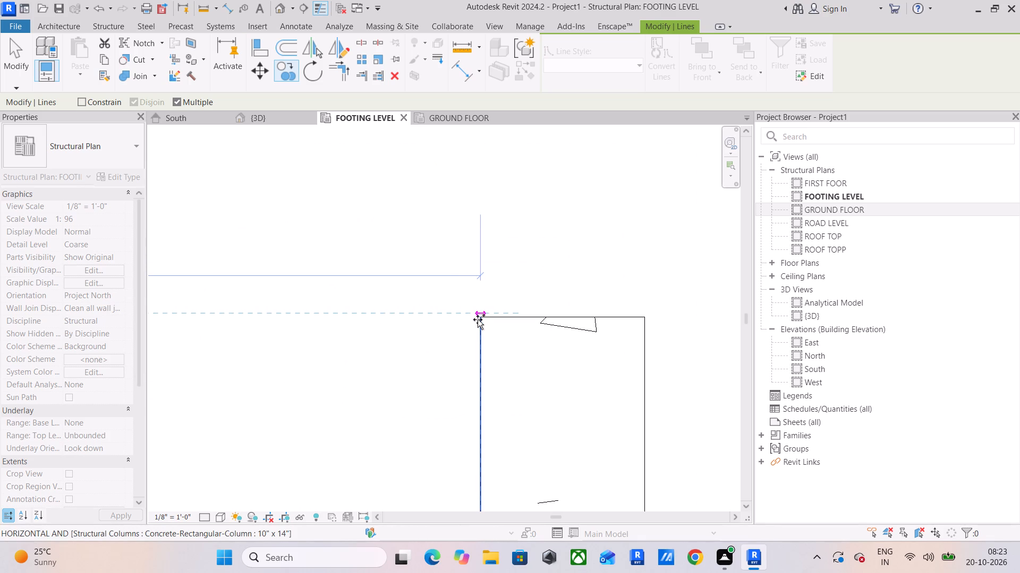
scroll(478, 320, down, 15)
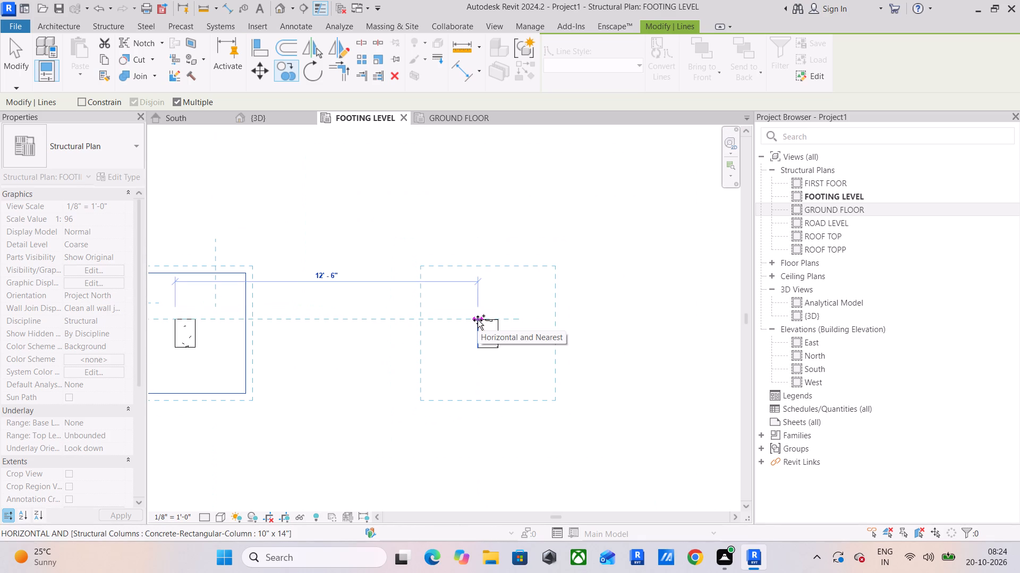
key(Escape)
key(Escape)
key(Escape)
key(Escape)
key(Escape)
Align the north face of the column east of the footing outline with the outlined column's north face.
click(253, 54)
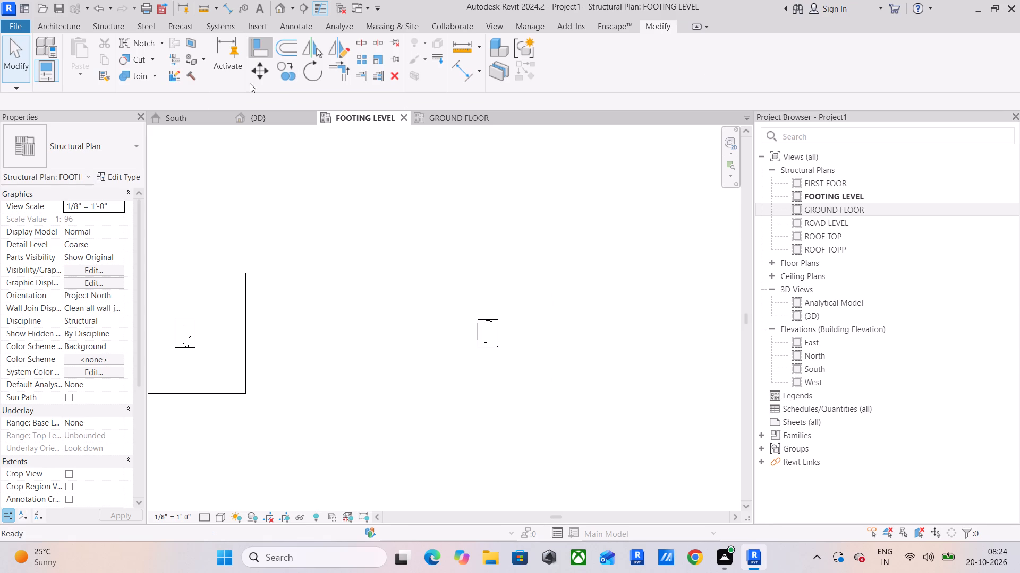
scroll(188, 282, up, 5)
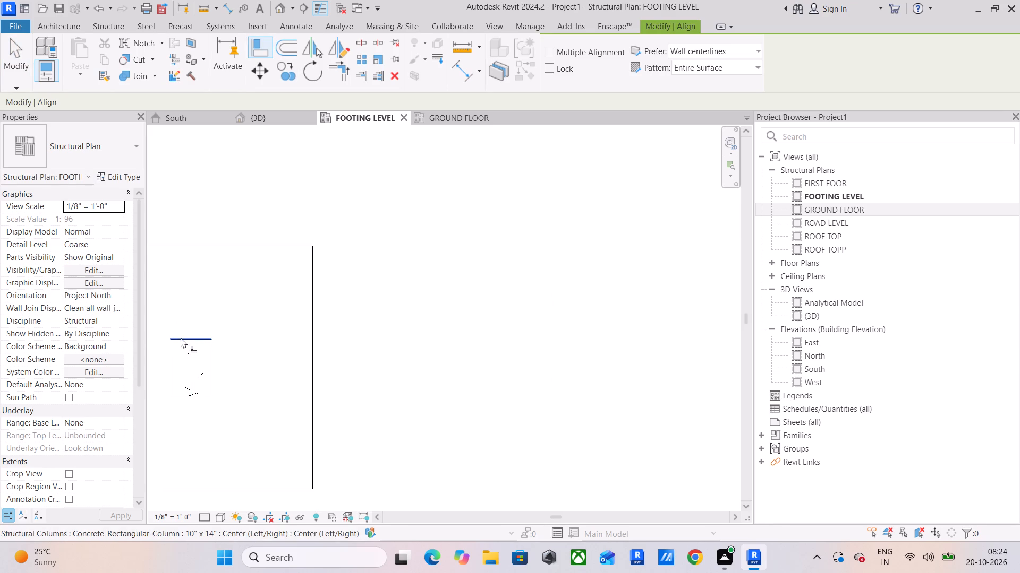
click(181, 337)
scroll(368, 316, down, 5)
middle_drag(487, 314, 257, 329)
scroll(417, 342, up, 11)
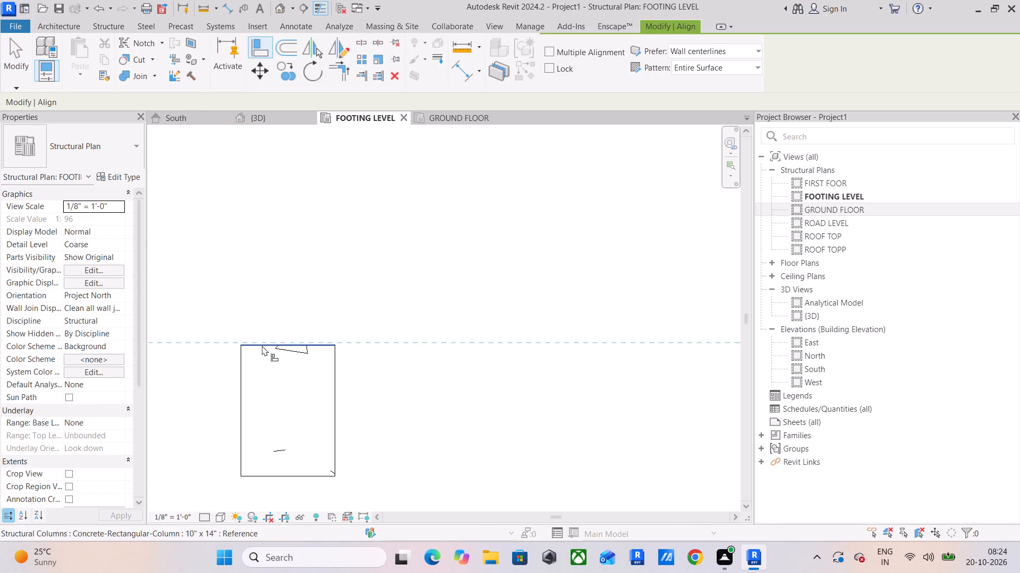
click(262, 345)
scroll(263, 345, down, 15)
key(Escape)
key(Escape)
key(Escape)
Align the east face of the column east of the footing outline with the east face of the column directly south of it.
scroll(281, 333, down, 5)
middle_drag(322, 328, 314, 328)
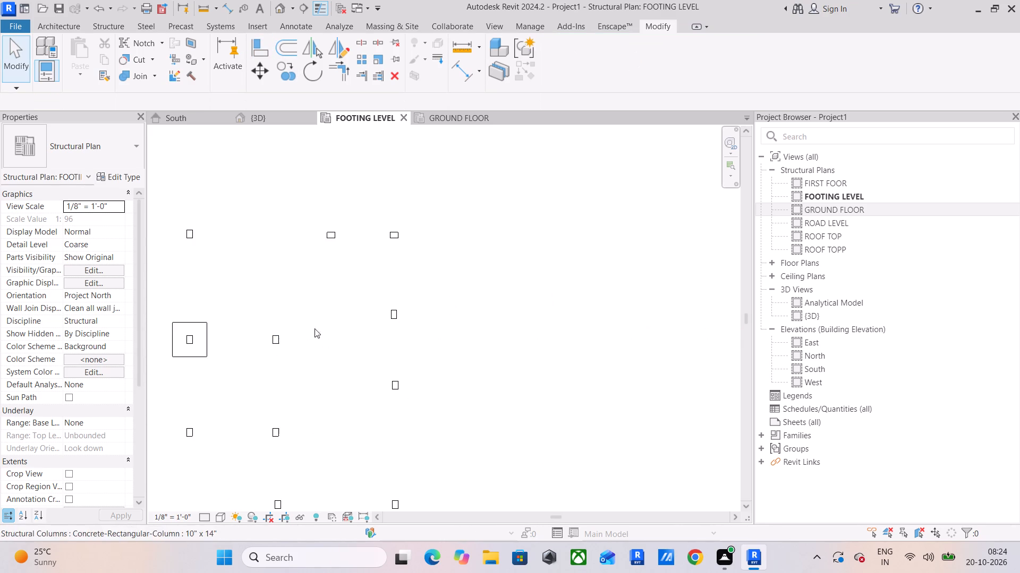
middle_drag(314, 328, 380, 327)
middle_drag(267, 377, 280, 358)
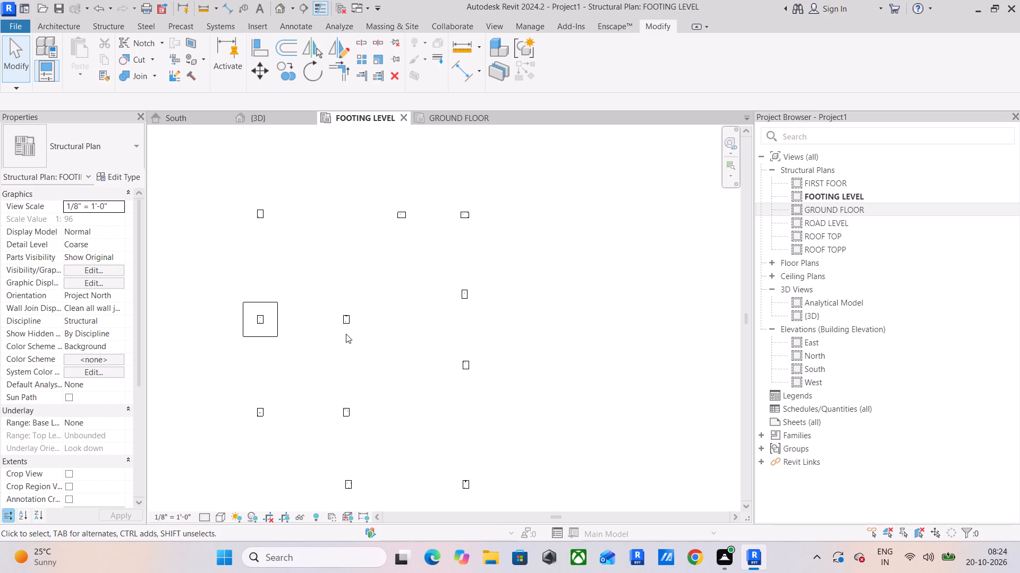
middle_drag(347, 435, 354, 326)
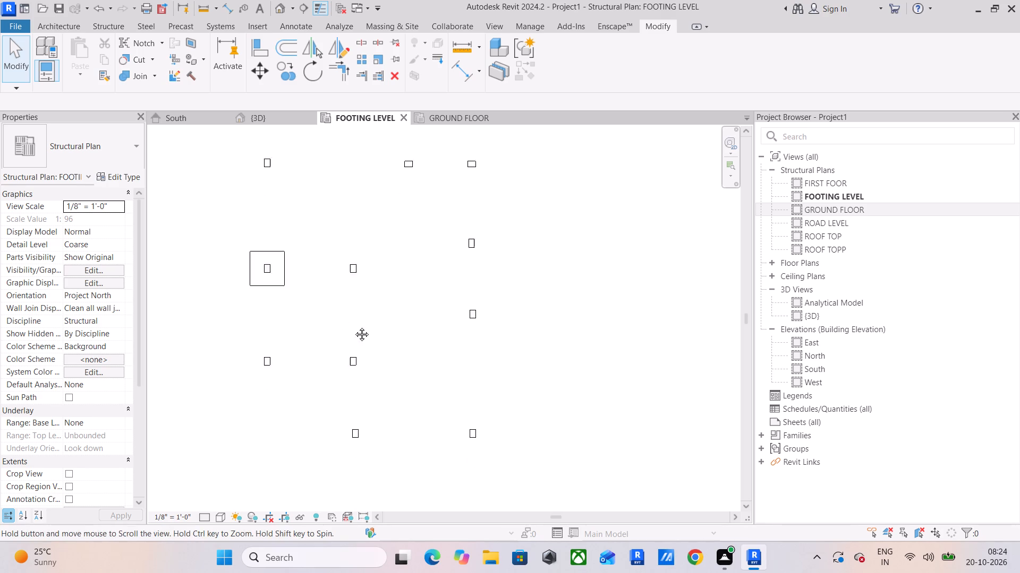
middle_drag(354, 326, 354, 307)
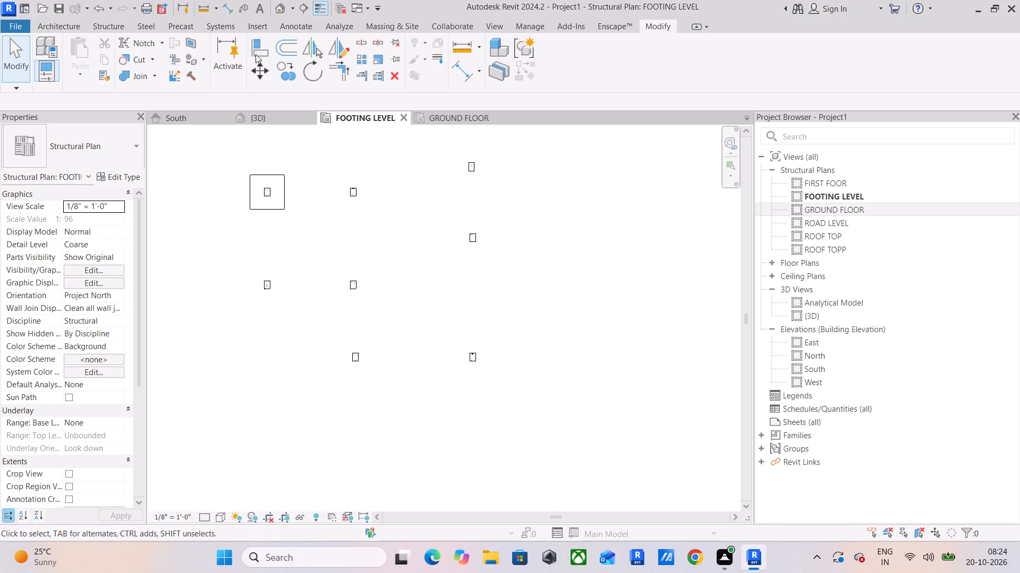
click(256, 51)
scroll(371, 212, up, 5)
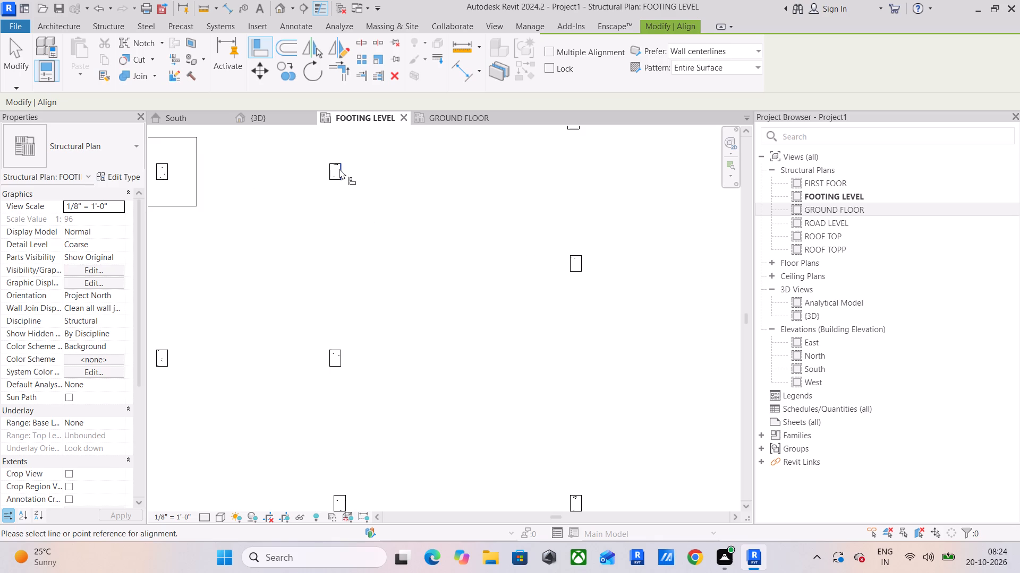
scroll(341, 357, up, 10)
click(344, 349)
scroll(347, 299, down, 3)
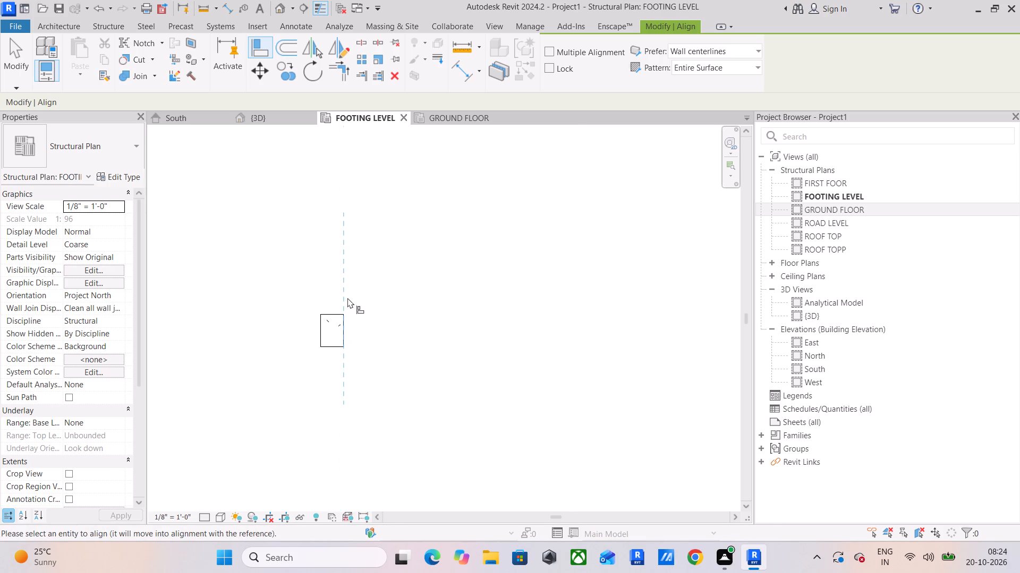
scroll(347, 298, down, 6)
middle_drag(352, 290, 352, 502)
scroll(355, 285, up, 4)
scroll(345, 335, up, 5)
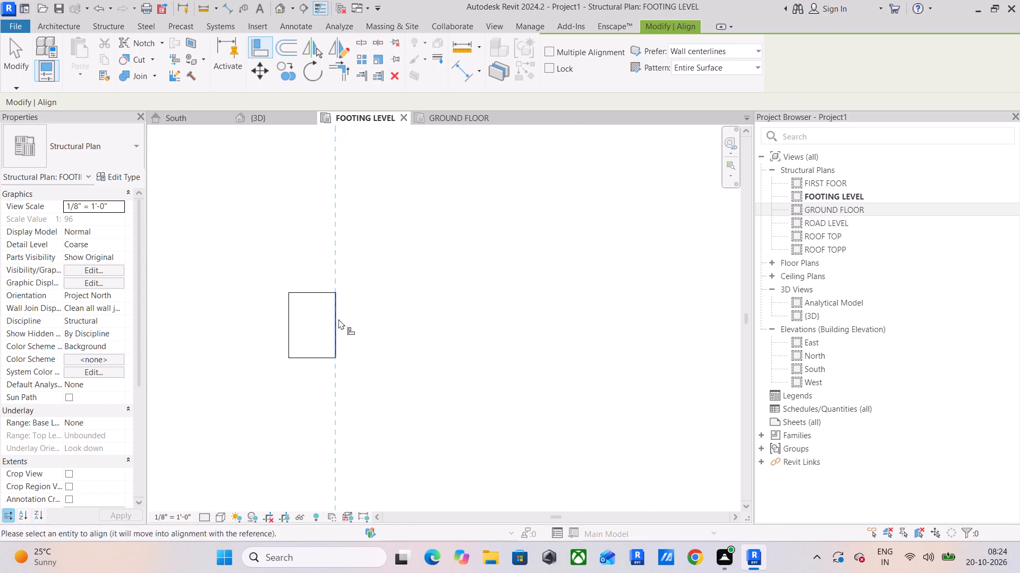
scroll(335, 313, up, 5)
click(336, 316)
scroll(390, 351, down, 5)
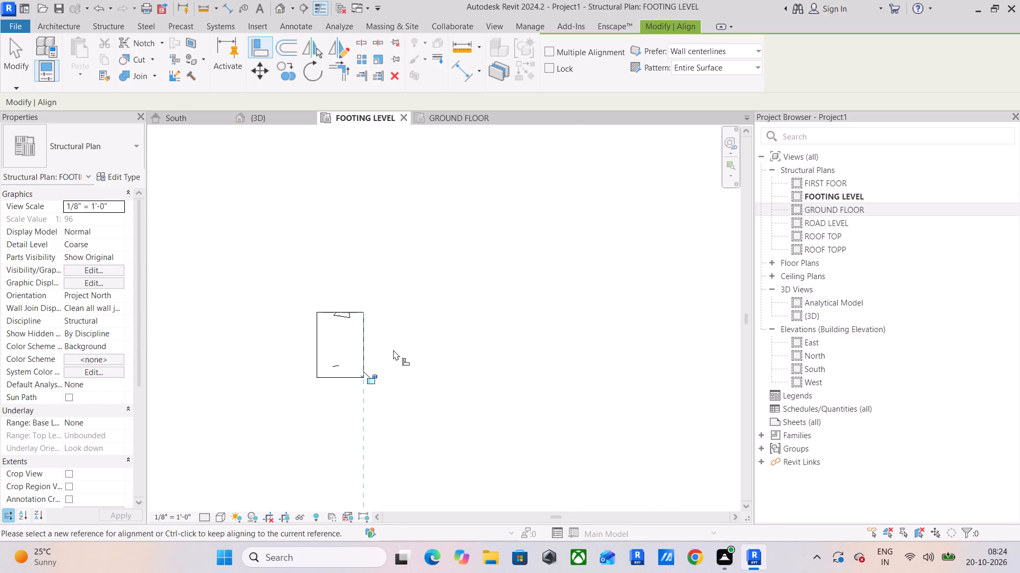
key(Escape)
key(Escape)
key(Escape)
scroll(369, 345, down, 5)
middle_drag(369, 344, 434, 308)
scroll(434, 308, down, 6)
key(Escape)
key(Escape)
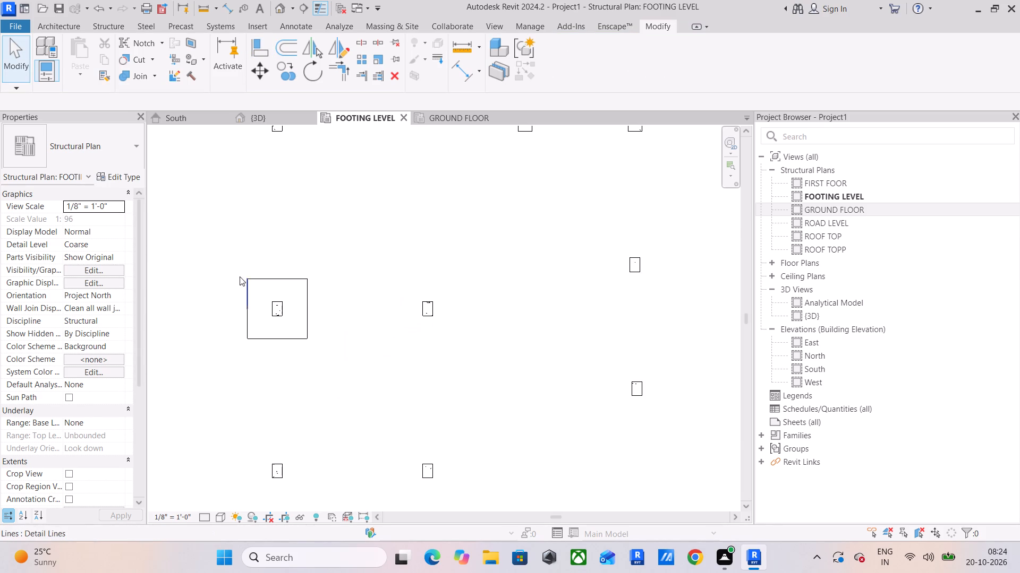
Copy the footing outline by column corner onto the column 12'-6" east, the column to its south, and the column southeast of it.
drag(236, 261, 327, 368)
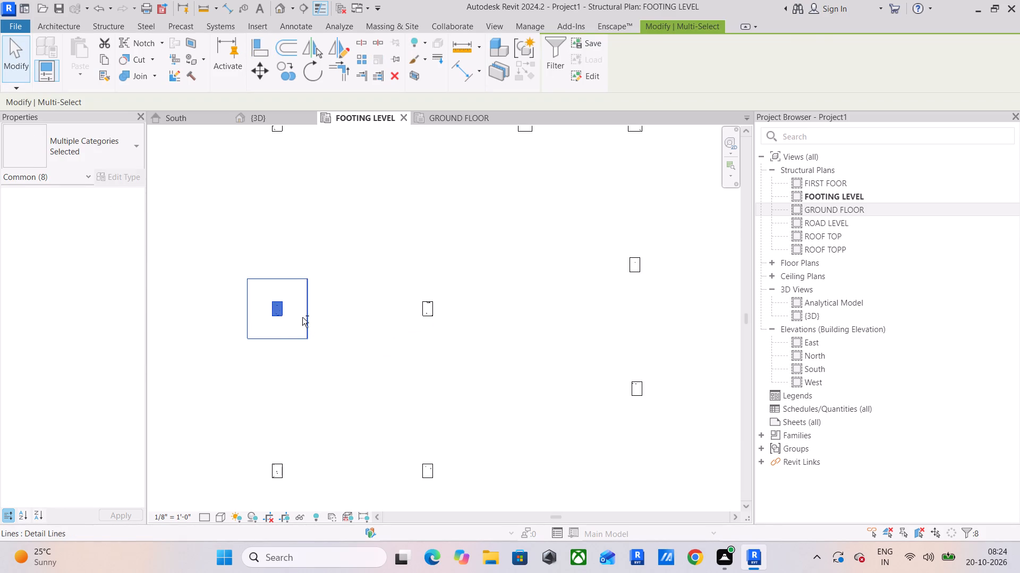
shift+click(279, 307)
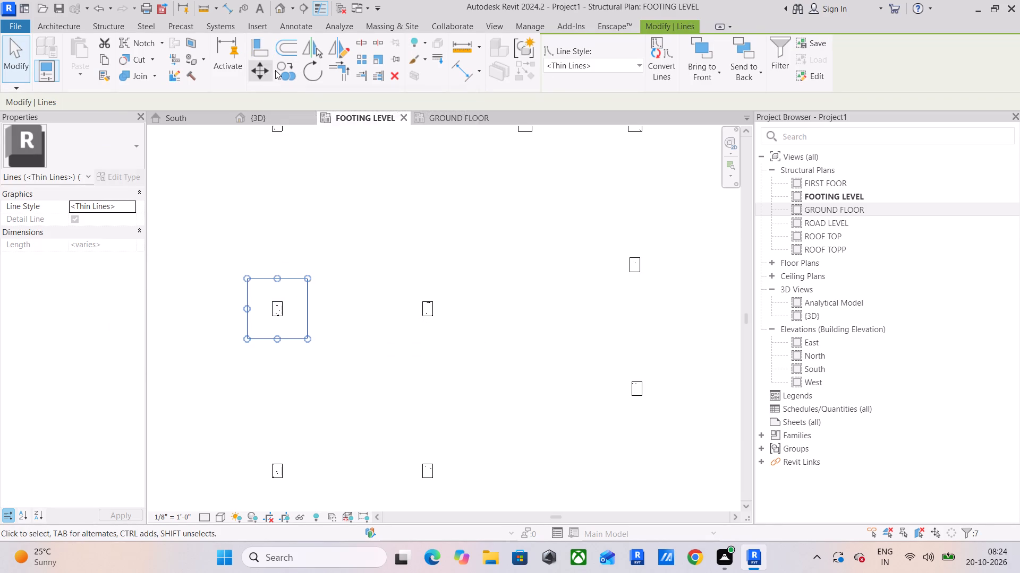
click(279, 67)
scroll(273, 302, up, 5)
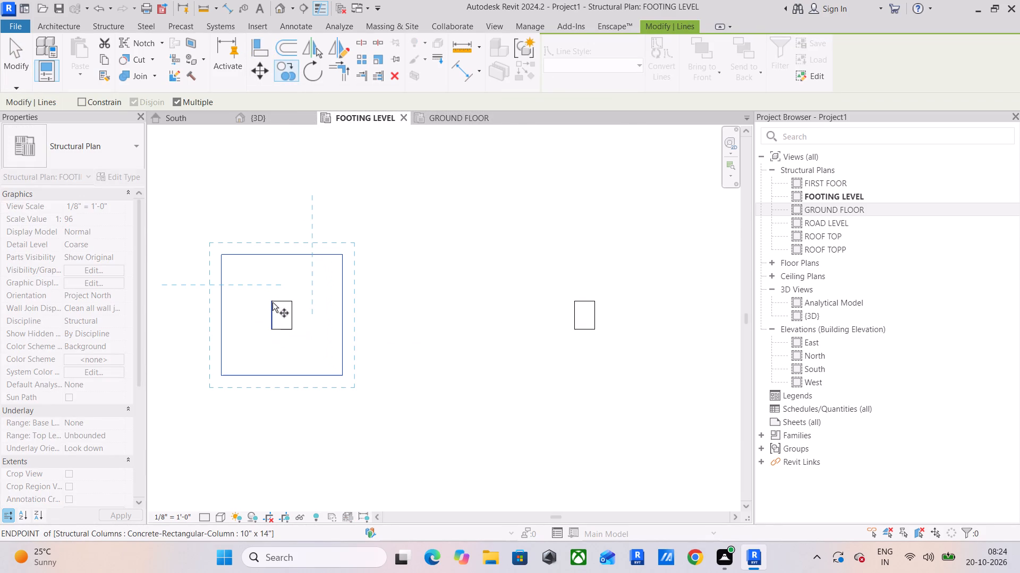
click(272, 301)
click(577, 303)
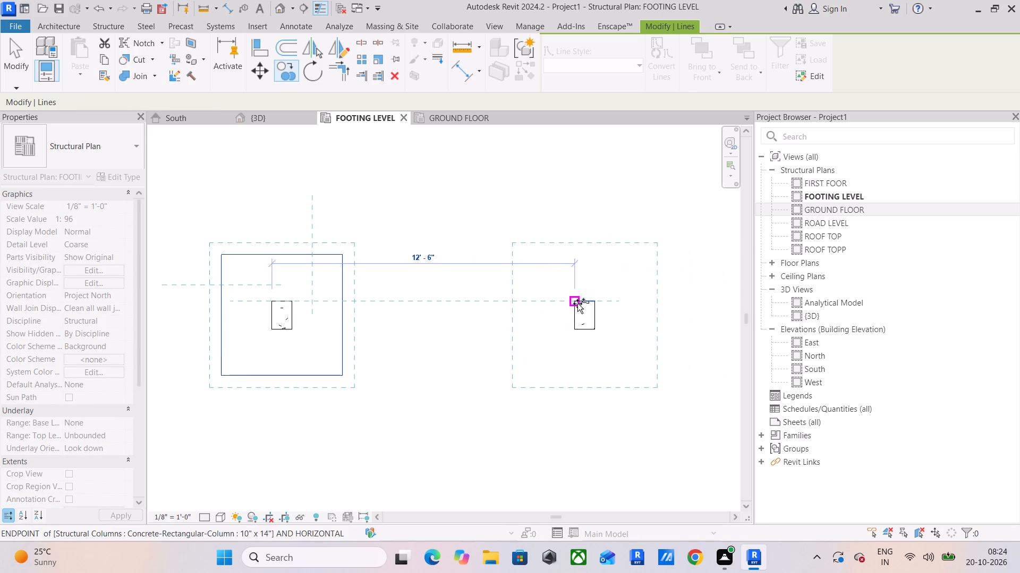
scroll(588, 379, down, 4)
middle_drag(590, 378, 543, 240)
click(359, 384)
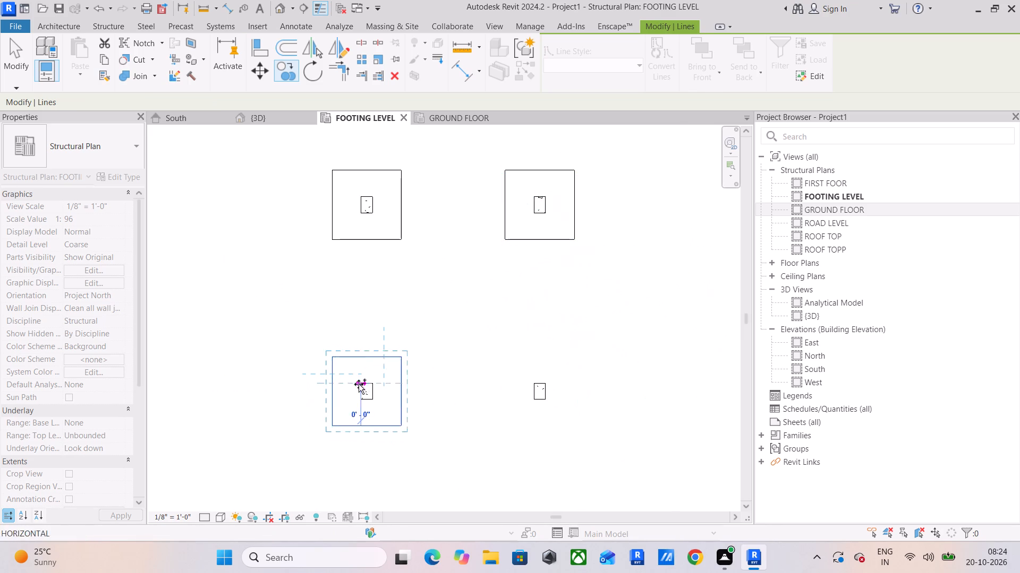
scroll(536, 386, up, 11)
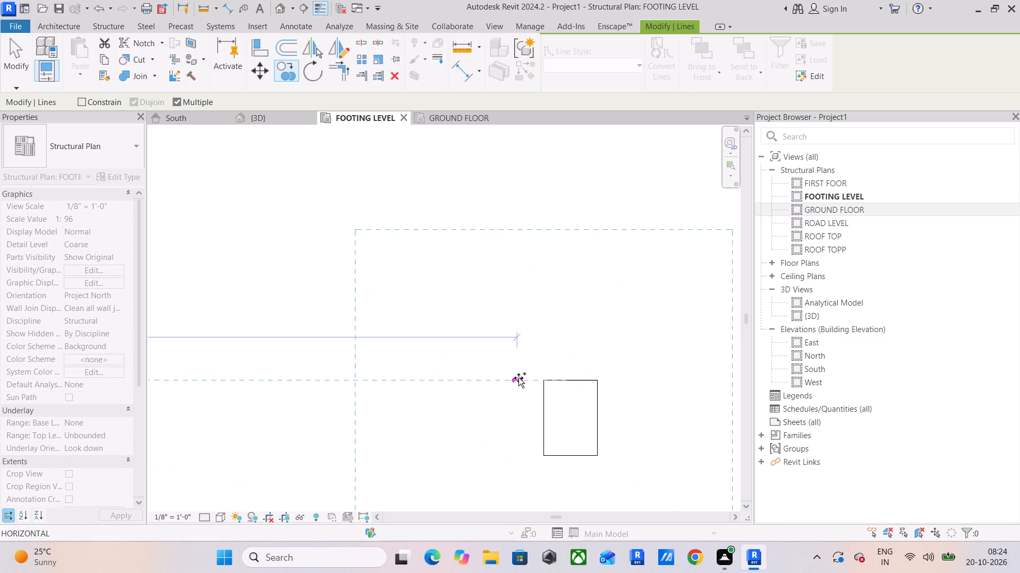
click(546, 380)
scroll(557, 389, down, 6)
middle_drag(563, 390, 444, 213)
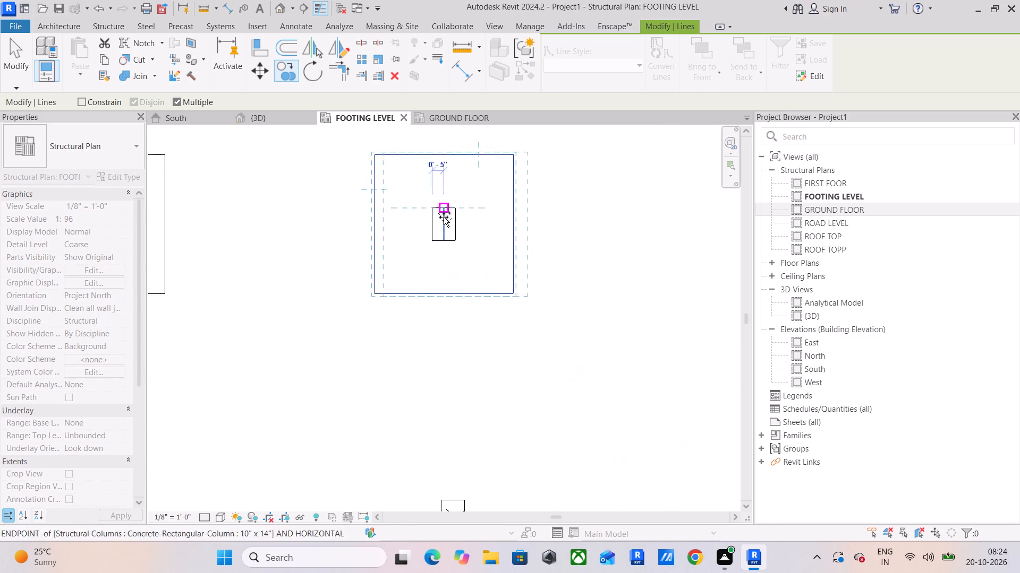
Continue copying the outline onto the southernmost column of the second line, the column east of it, and the column north of that one.
scroll(470, 284, down, 6)
middle_drag(480, 312, 431, 188)
scroll(434, 265, up, 5)
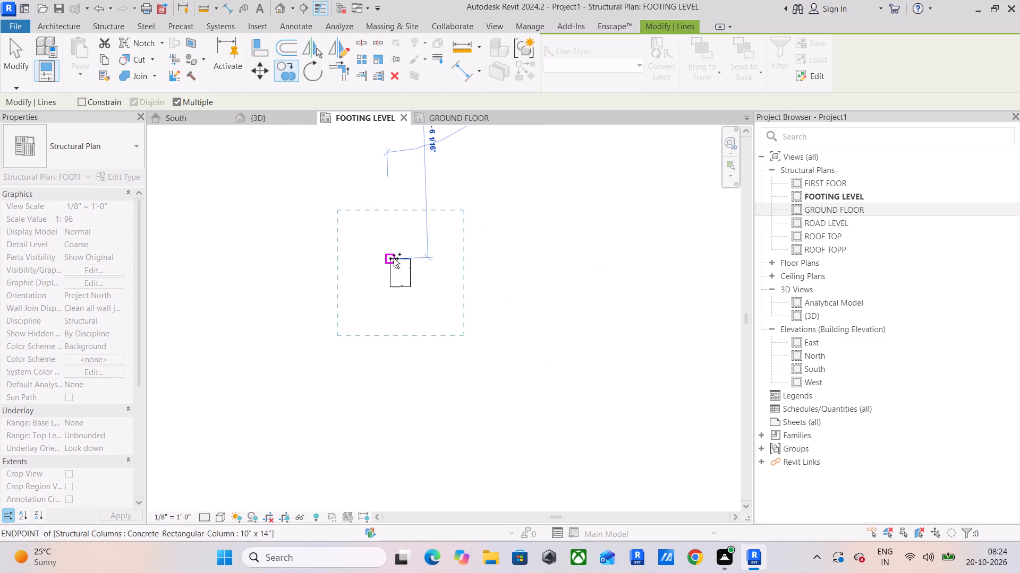
click(392, 258)
scroll(427, 312, down, 8)
middle_drag(481, 306, 219, 316)
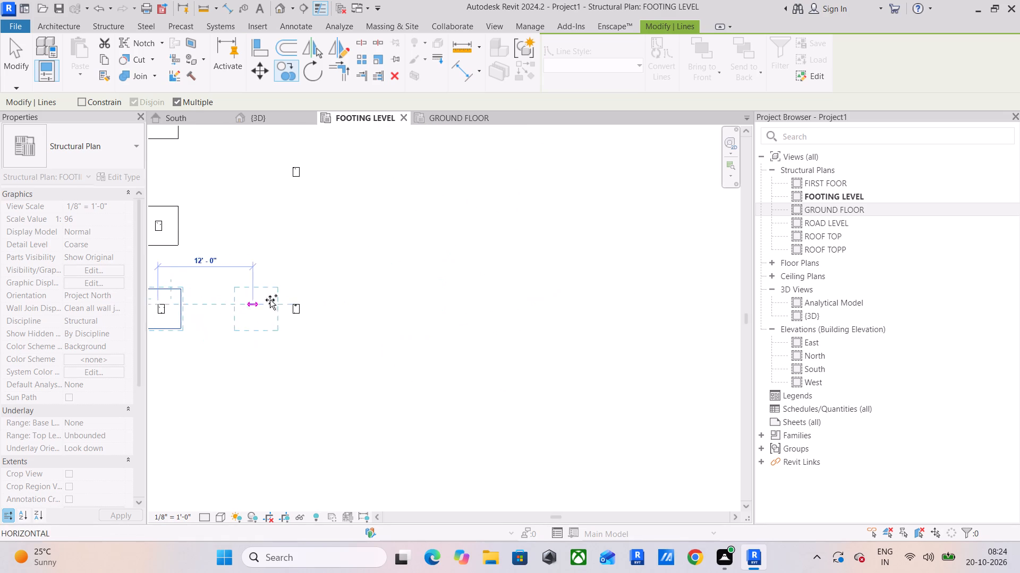
scroll(290, 296, up, 5)
click(296, 314)
scroll(321, 258, down, 5)
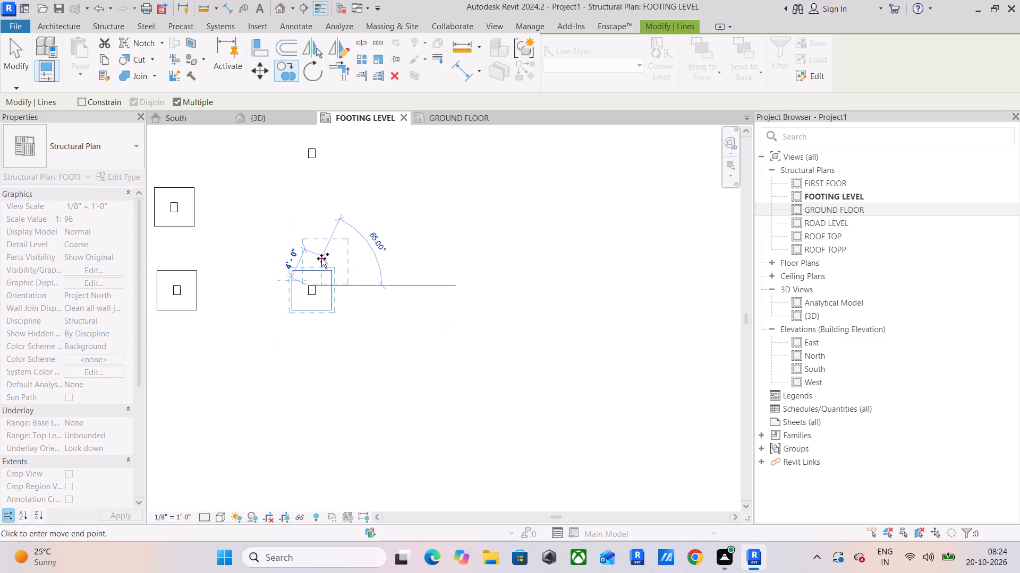
middle_drag(321, 258, 311, 405)
scroll(294, 301, up, 5)
click(300, 290)
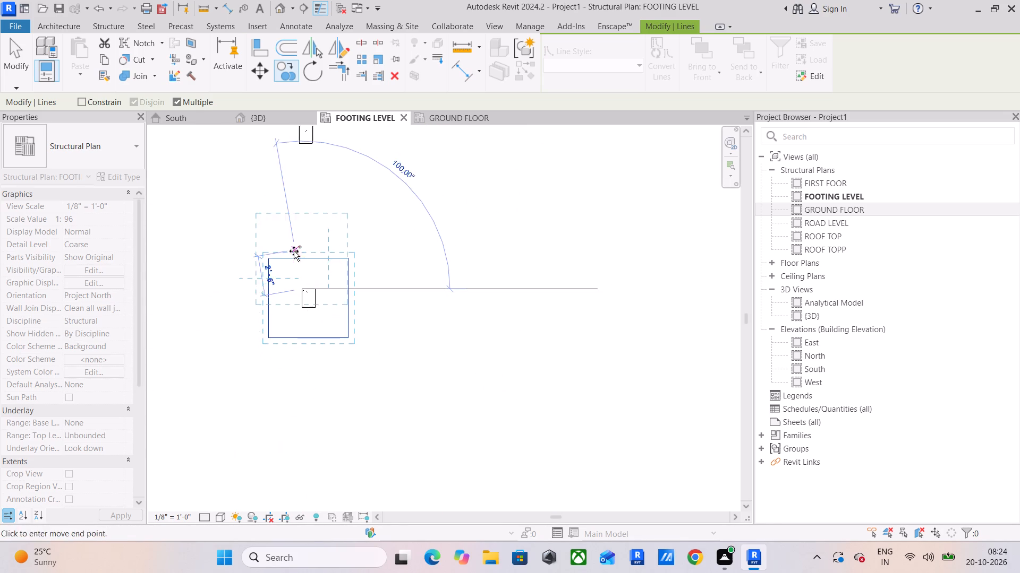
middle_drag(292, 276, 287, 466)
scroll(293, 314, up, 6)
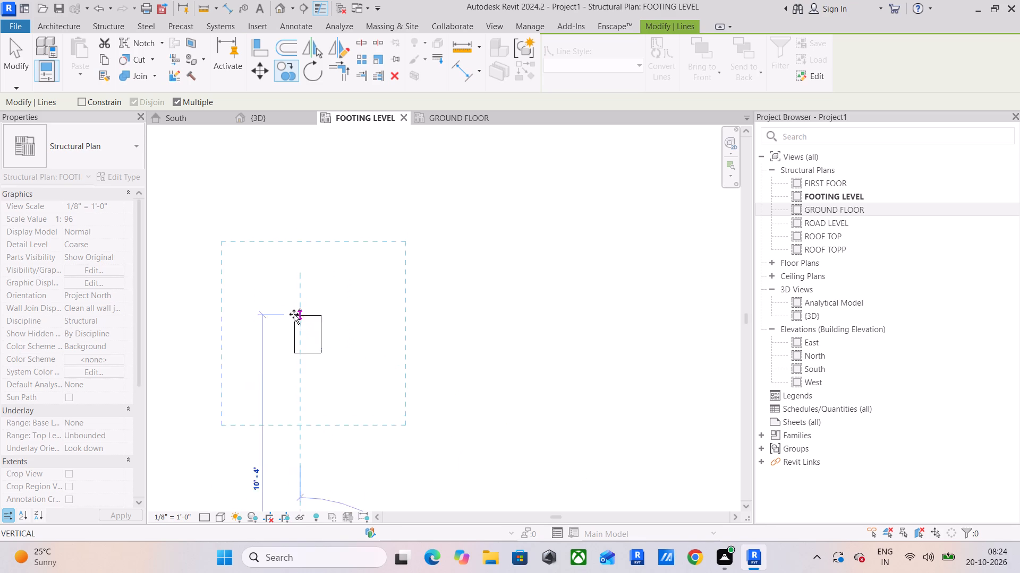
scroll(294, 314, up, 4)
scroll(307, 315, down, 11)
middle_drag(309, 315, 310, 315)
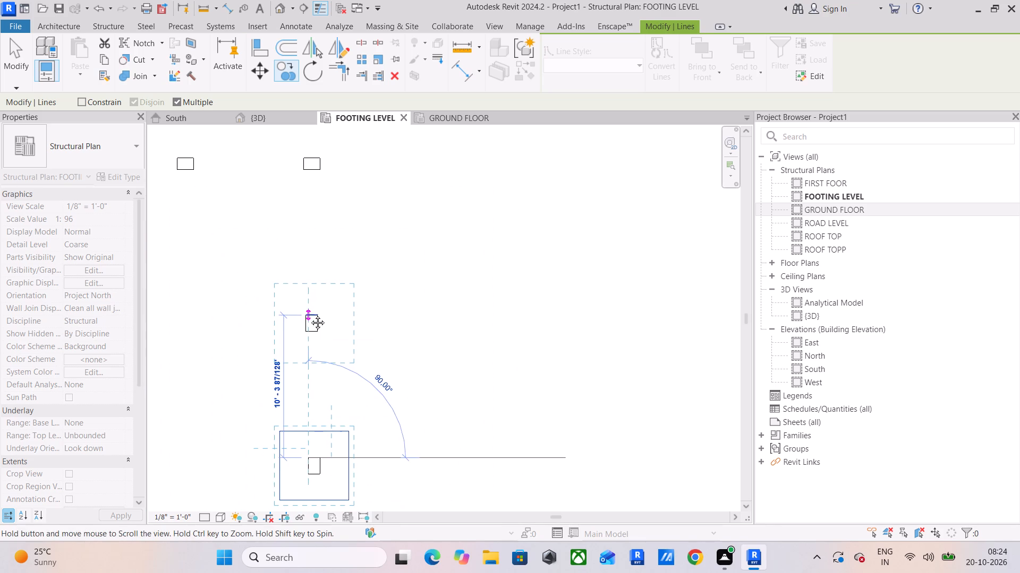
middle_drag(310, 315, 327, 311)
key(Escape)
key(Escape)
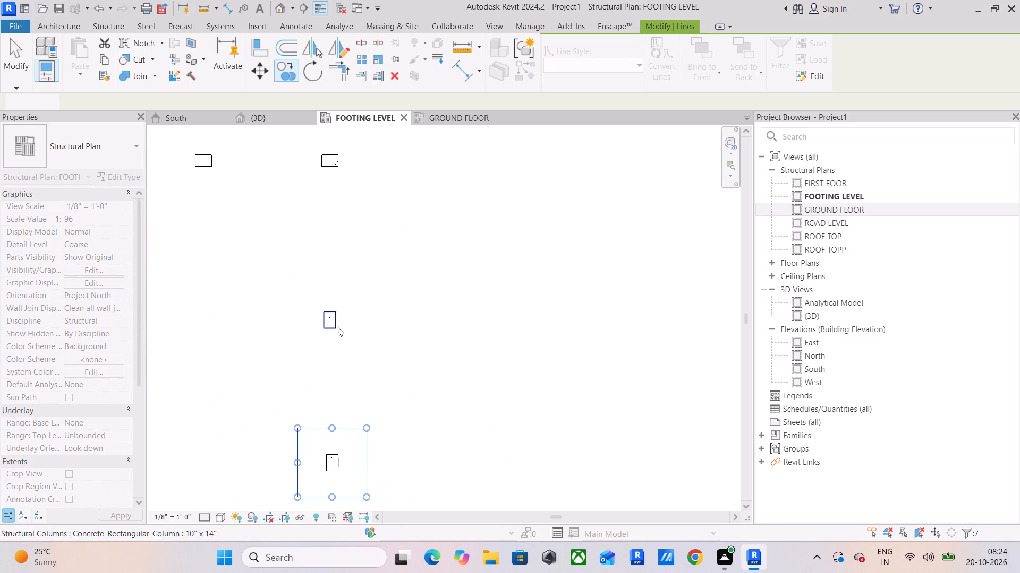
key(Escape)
Align the west face of the column directly north of the easternmost line's northern footing outline with the outlined column's west face.
scroll(344, 339, down, 8)
middle_drag(363, 368, 358, 333)
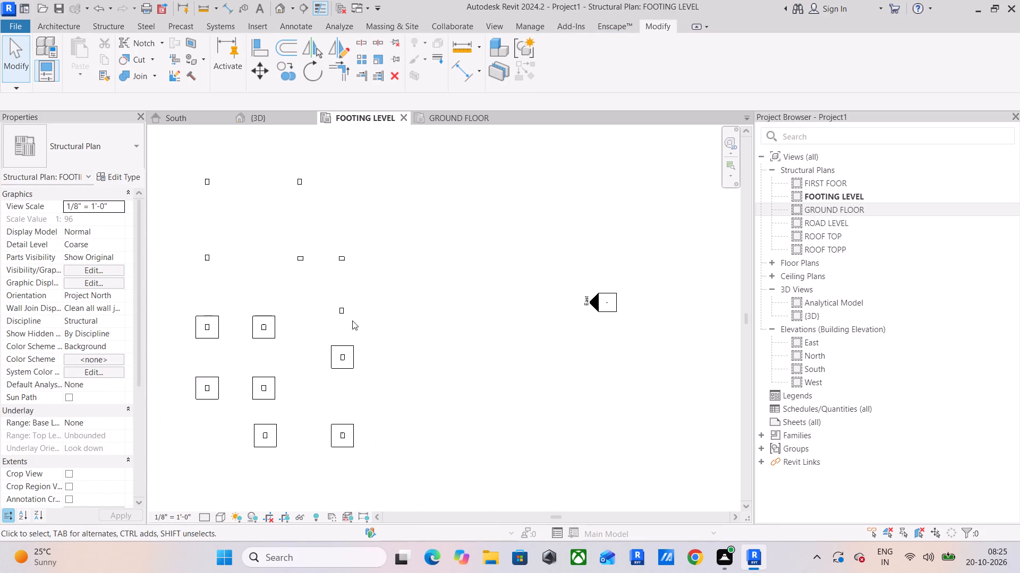
scroll(320, 266, up, 4)
click(258, 44)
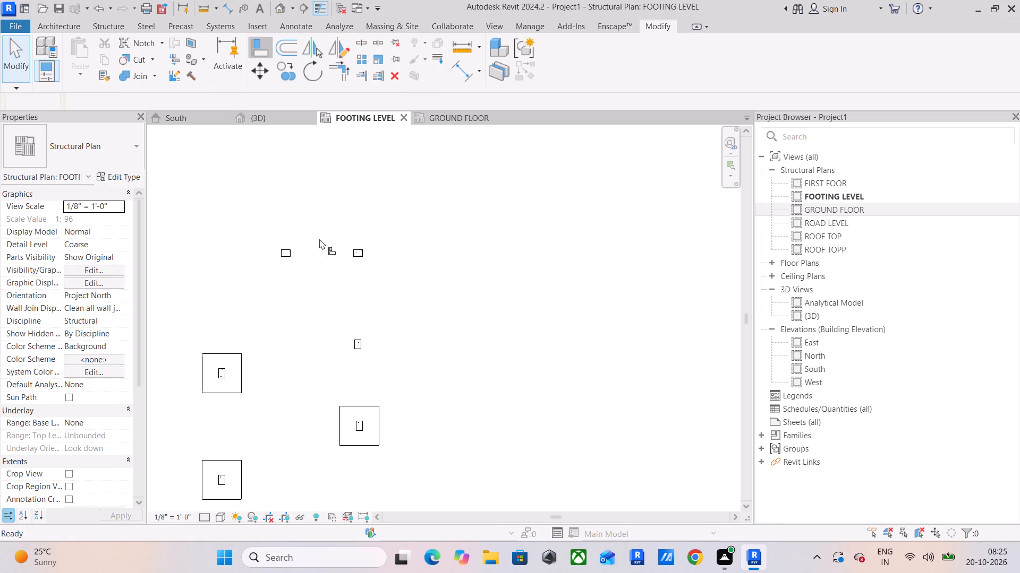
scroll(353, 367, up, 6)
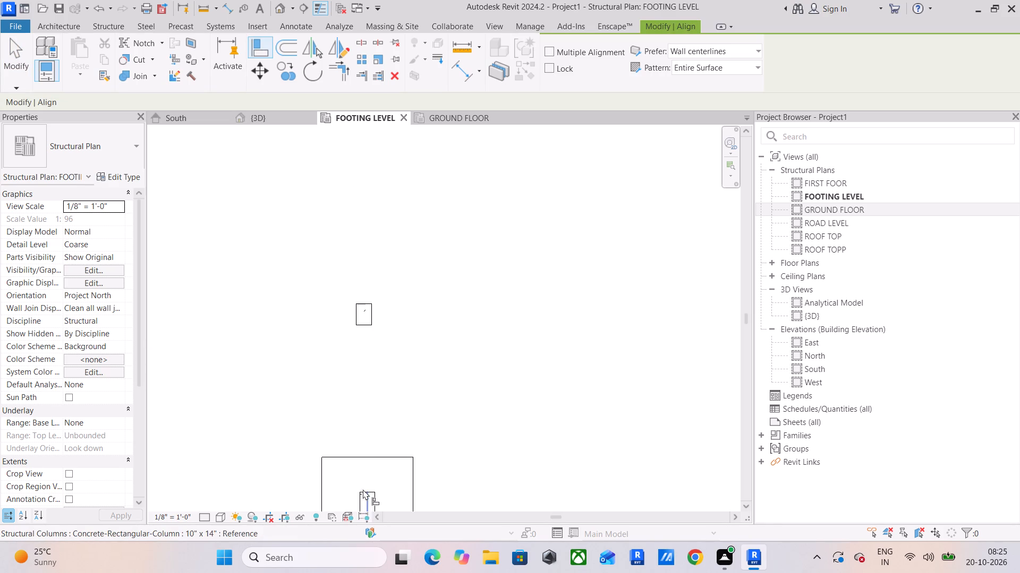
middle_drag(363, 488, 355, 358)
scroll(346, 375, up, 4)
click(353, 358)
scroll(345, 314, down, 4)
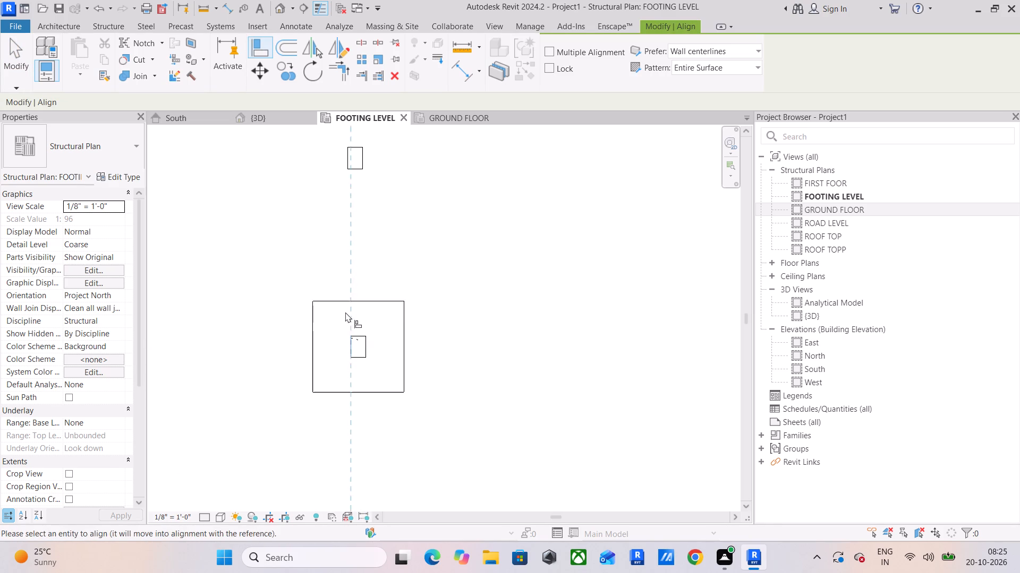
middle_drag(345, 312, 345, 518)
scroll(338, 353, up, 4)
click(351, 372)
scroll(342, 400, down, 9)
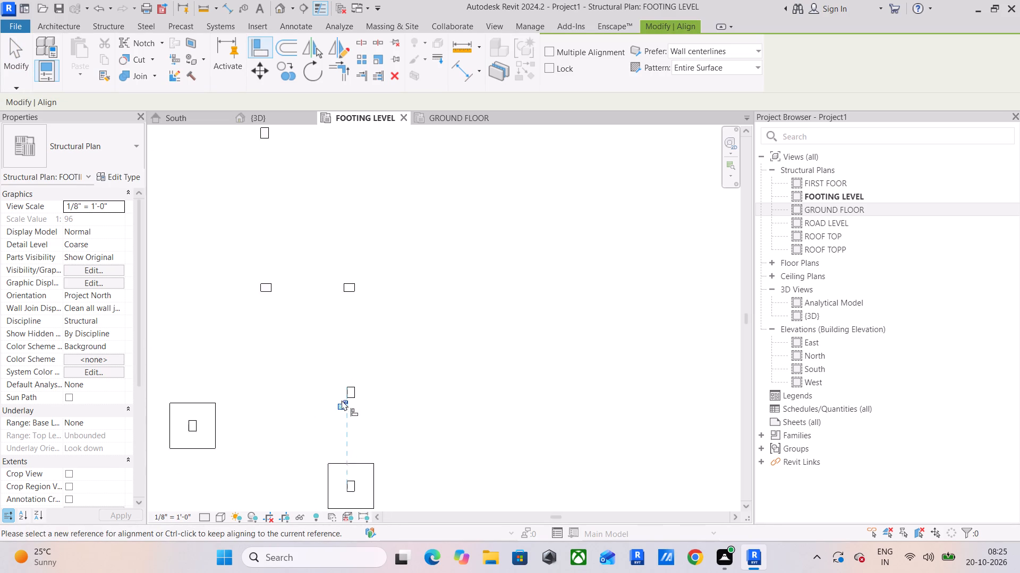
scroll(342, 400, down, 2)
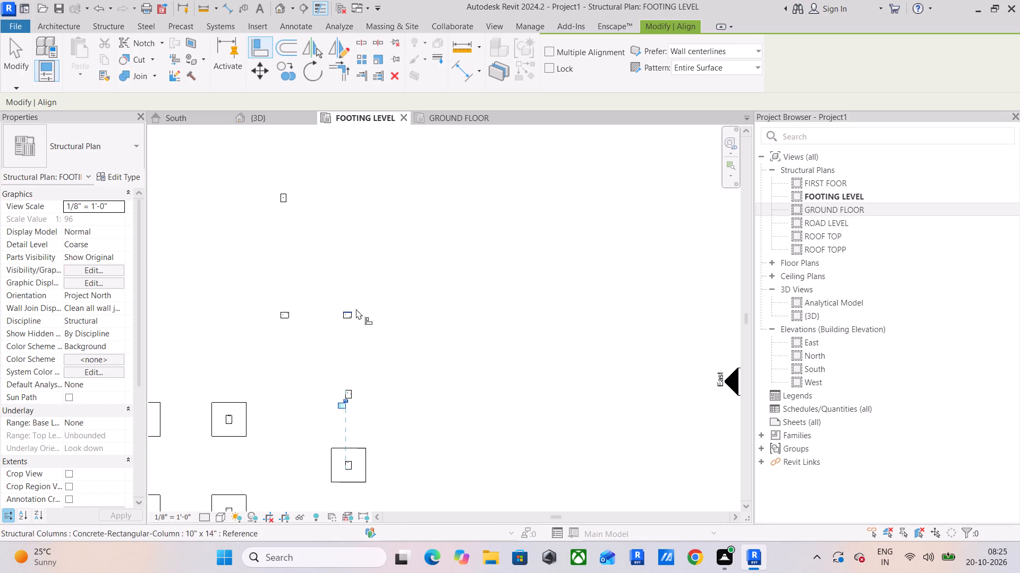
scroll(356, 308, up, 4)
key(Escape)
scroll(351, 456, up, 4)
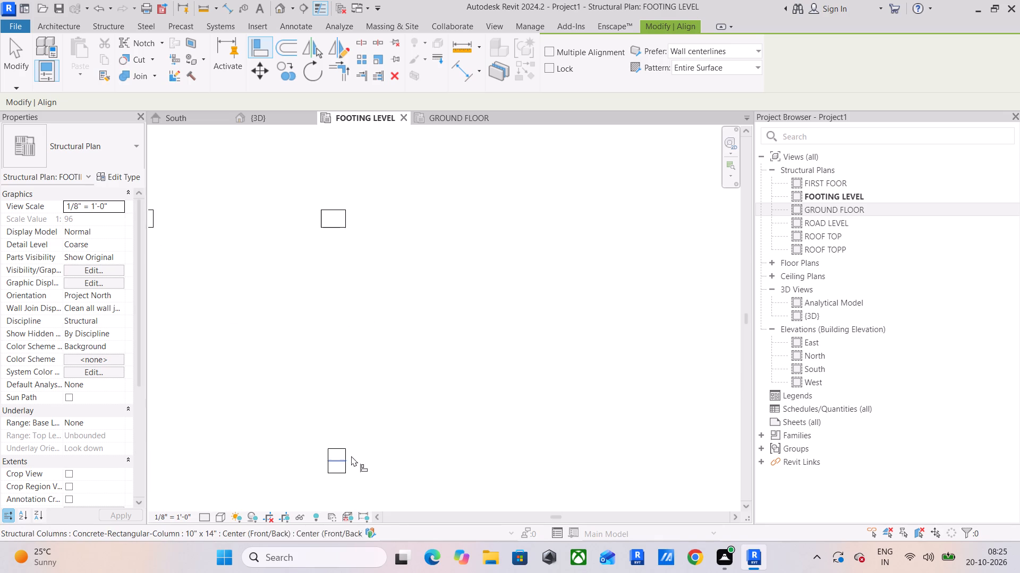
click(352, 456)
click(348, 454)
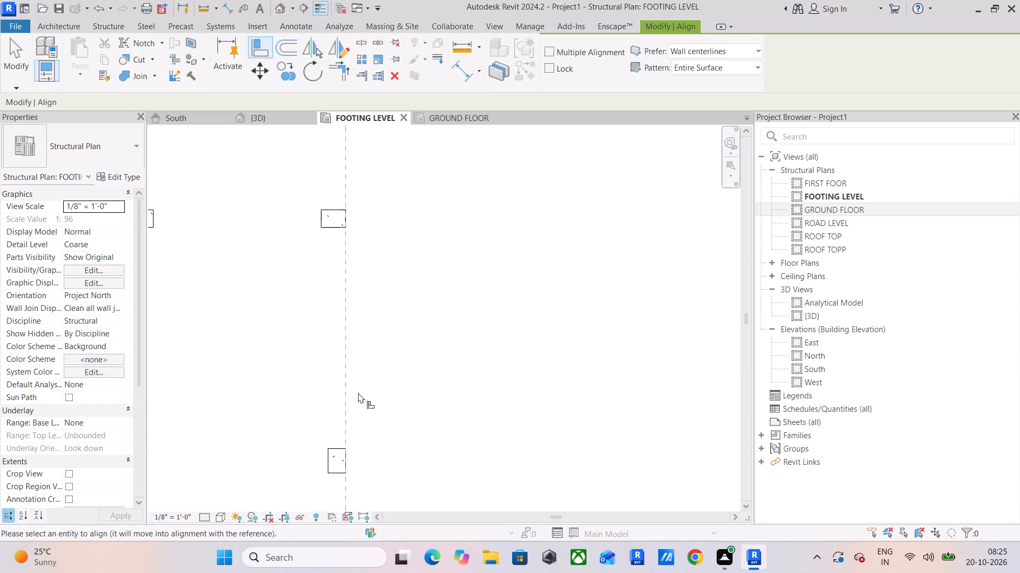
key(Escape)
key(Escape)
Copy the footing outline, without its column, by column corner onto the newly aligned column directly north.
scroll(363, 368, down, 8)
middle_drag(370, 383, 375, 345)
scroll(363, 459, up, 4)
drag(301, 348, 435, 474)
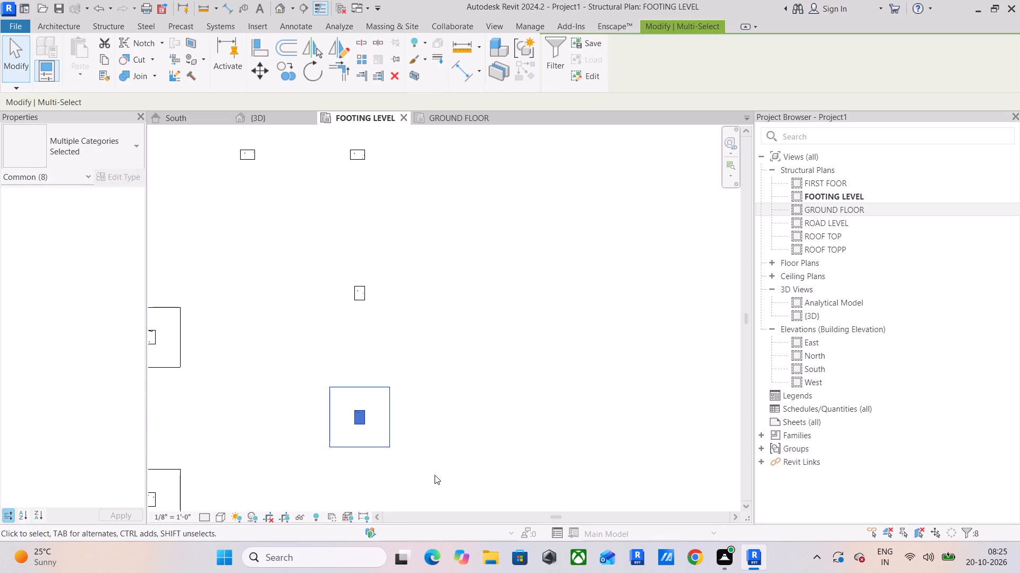
shift+click(359, 410)
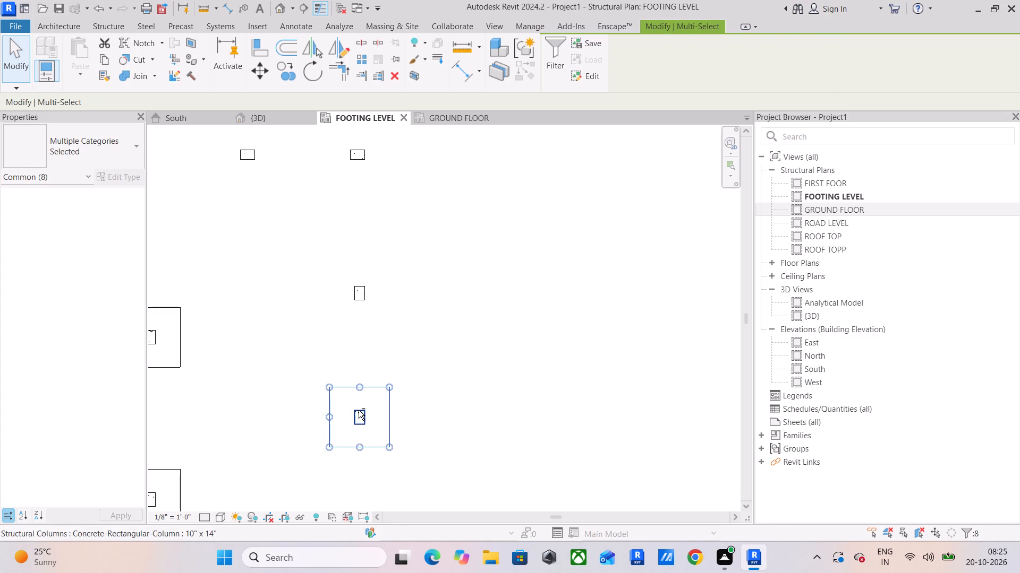
click(295, 70)
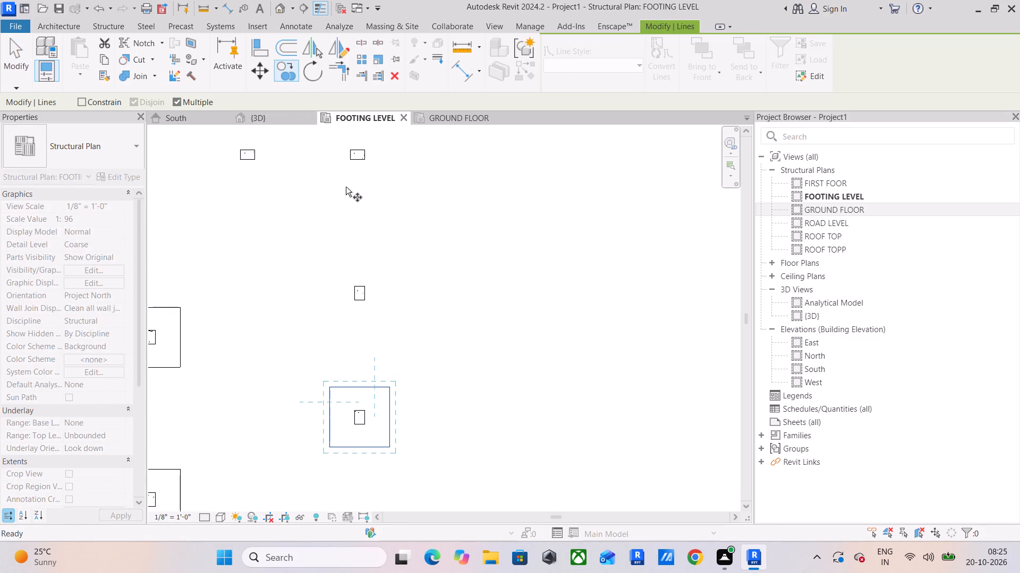
scroll(352, 410, up, 6)
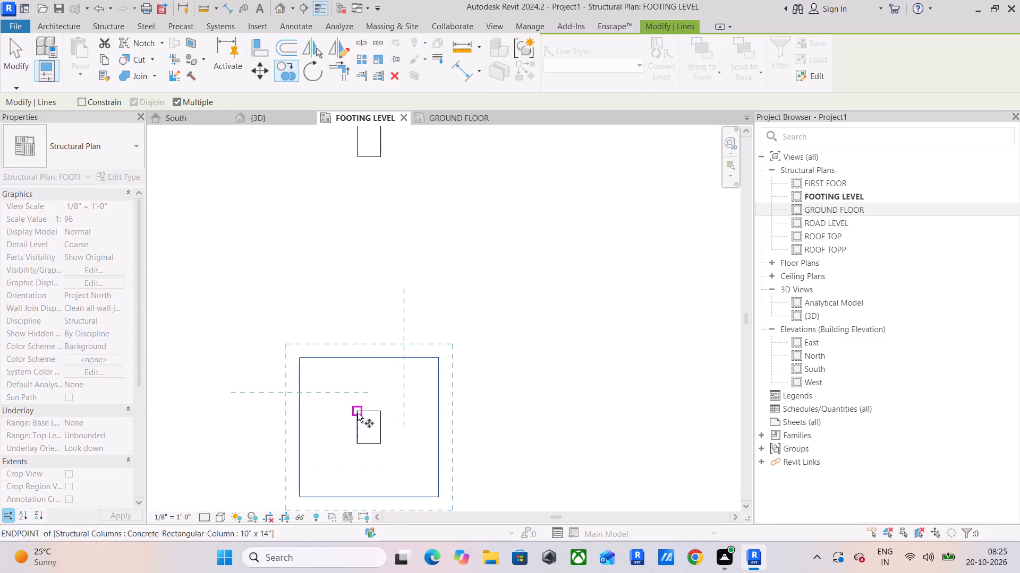
click(358, 413)
scroll(347, 168, down, 1)
middle_drag(350, 172, 344, 421)
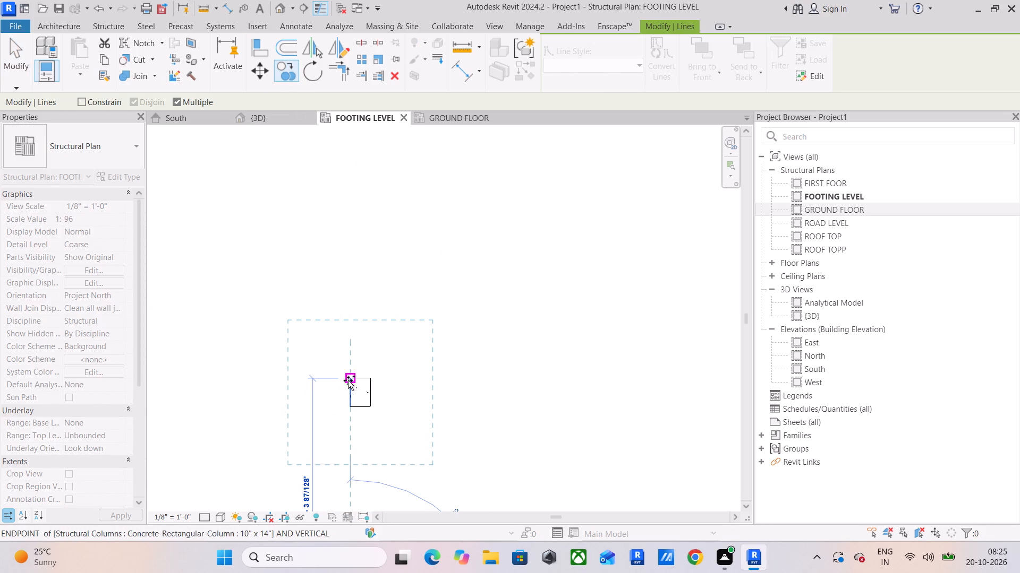
click(348, 380)
Continue copying the outline by column corner onto both columns of the northernmost row and the column south of the northwest one.
scroll(321, 297, down, 5)
middle_drag(317, 292, 440, 501)
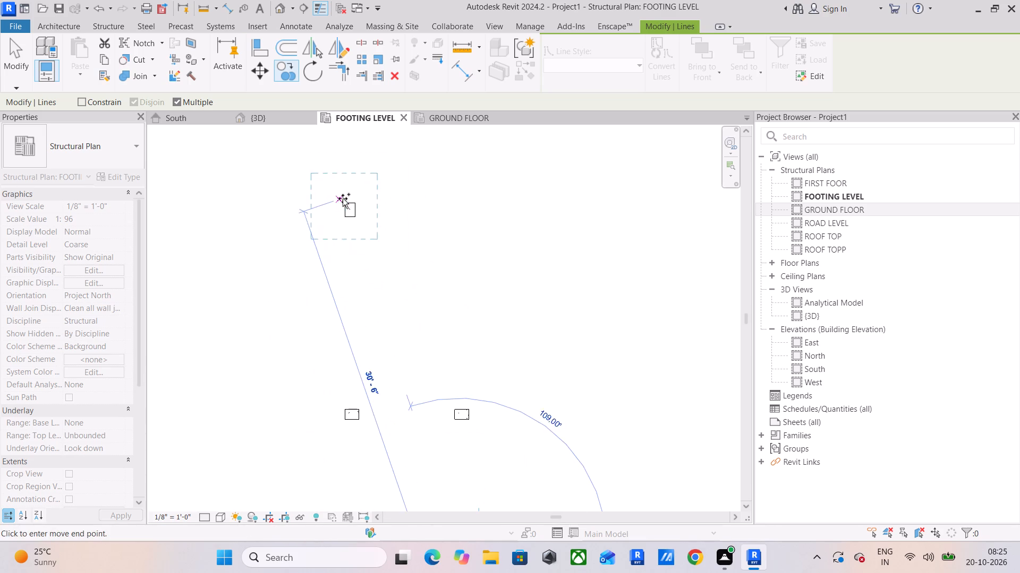
scroll(343, 198, up, 4)
click(346, 207)
scroll(282, 240, down, 5)
middle_drag(282, 244, 597, 297)
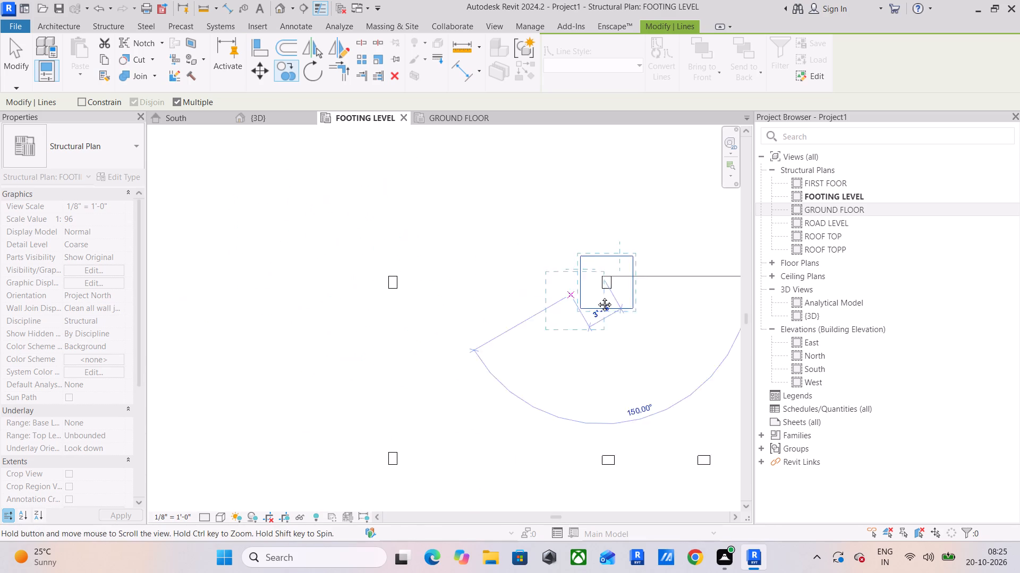
middle_drag(597, 297, 601, 297)
scroll(421, 280, up, 8)
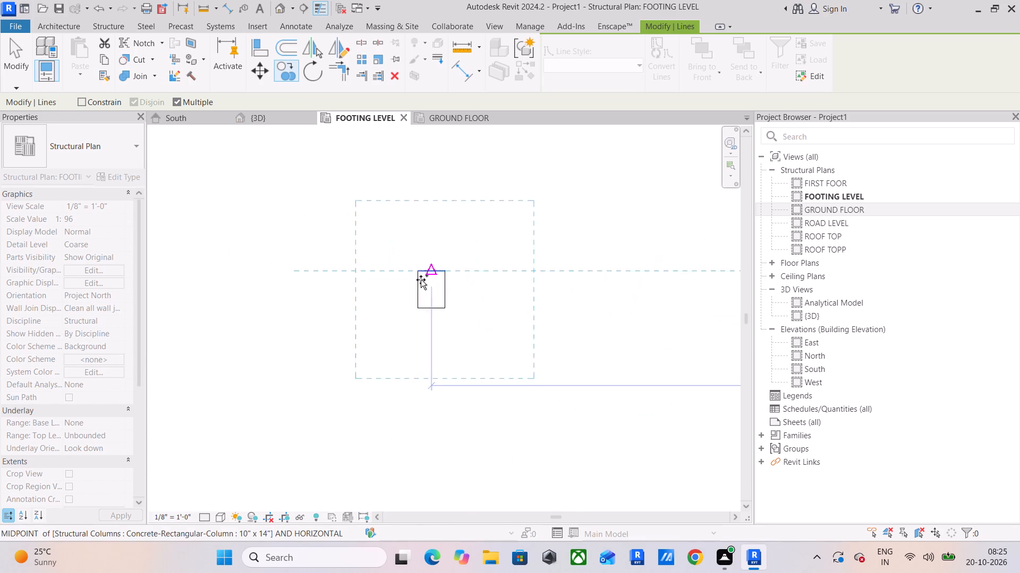
scroll(421, 280, up, 2)
click(418, 266)
scroll(435, 331, down, 10)
middle_drag(441, 344, 450, 212)
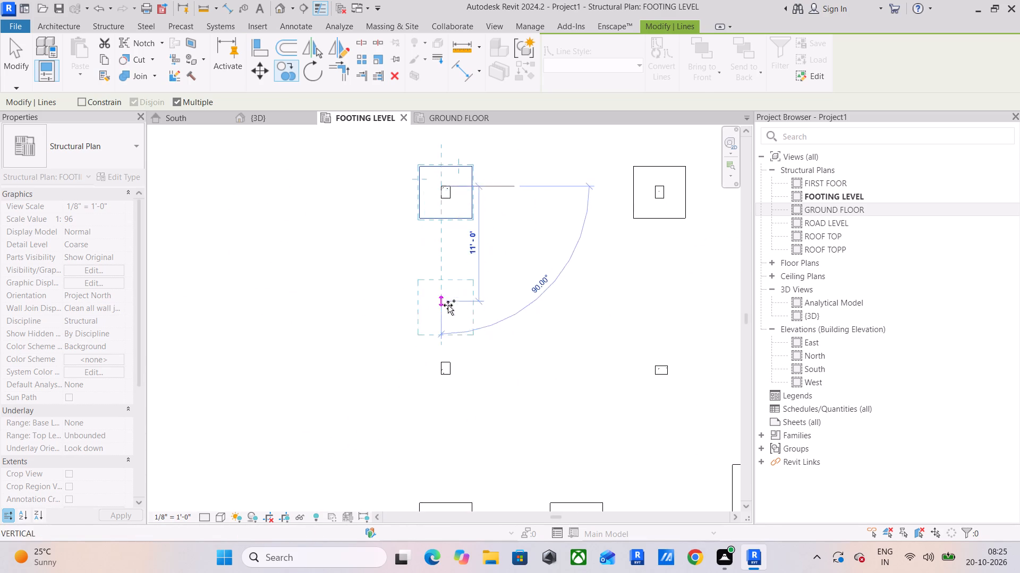
scroll(443, 319, up, 6)
click(444, 406)
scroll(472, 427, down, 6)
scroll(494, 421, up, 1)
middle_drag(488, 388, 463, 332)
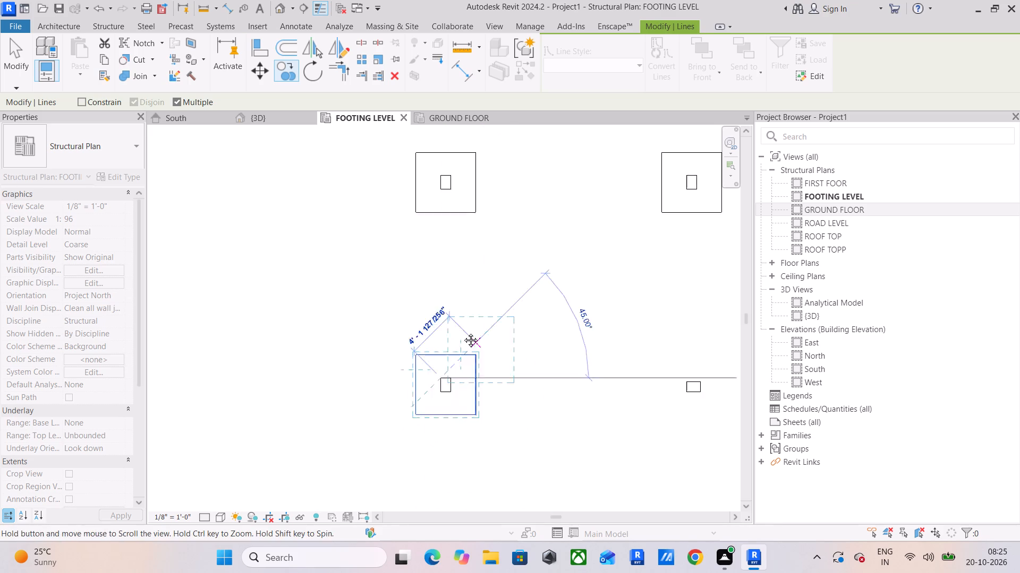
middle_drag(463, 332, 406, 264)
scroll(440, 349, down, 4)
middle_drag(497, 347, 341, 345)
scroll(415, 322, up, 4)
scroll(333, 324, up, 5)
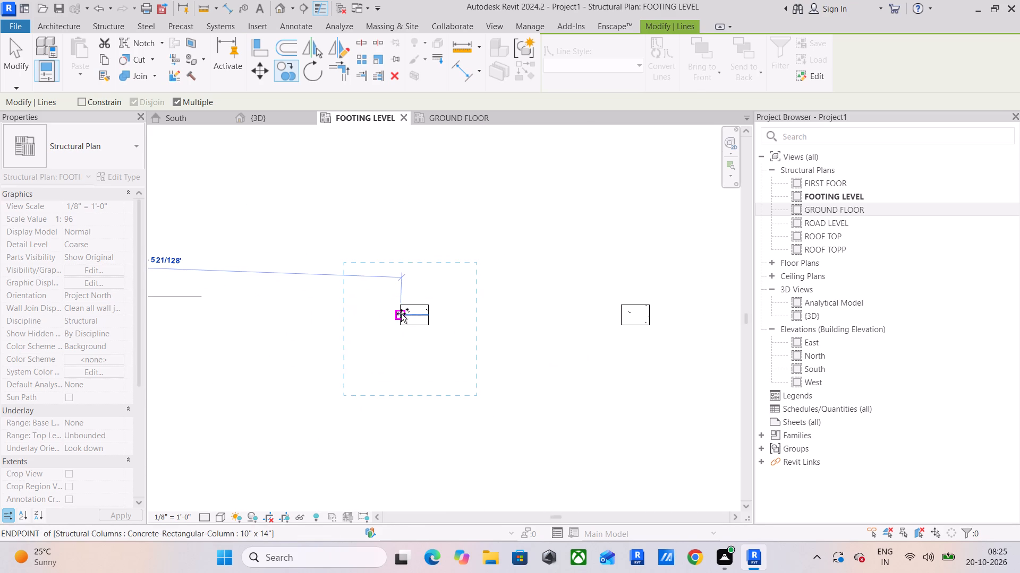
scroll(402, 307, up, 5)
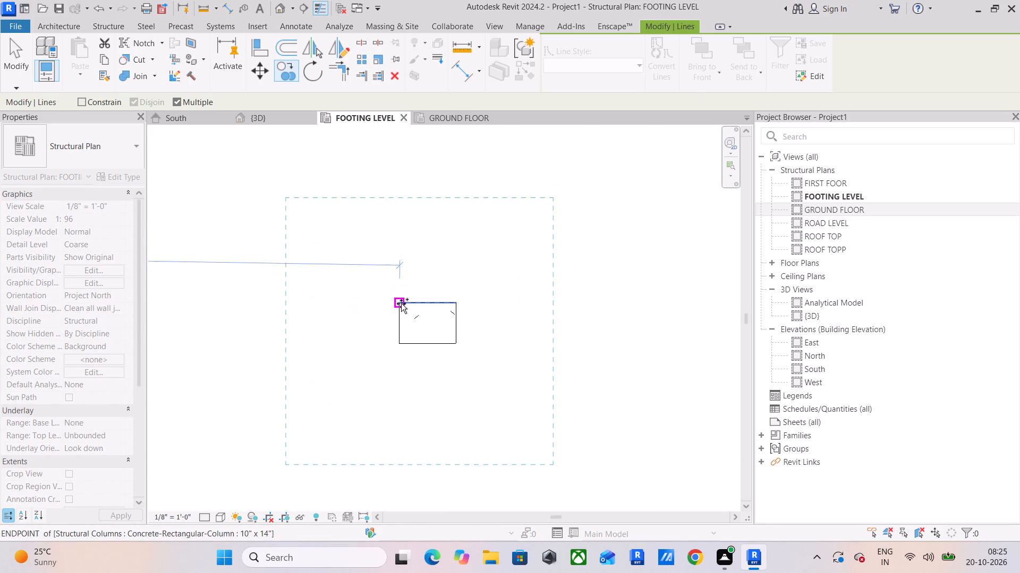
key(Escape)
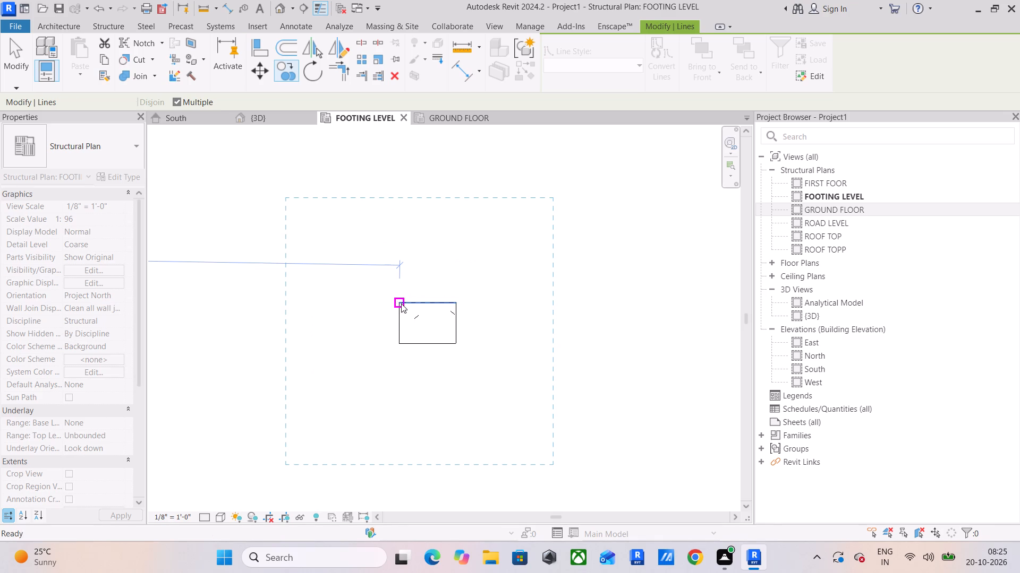
Copy the selected footing outline from its column's centre horizontally onto the nearest sideways-oriented column in the same row to the east.
scroll(401, 303, down, 10)
middle_drag(401, 303, 555, 326)
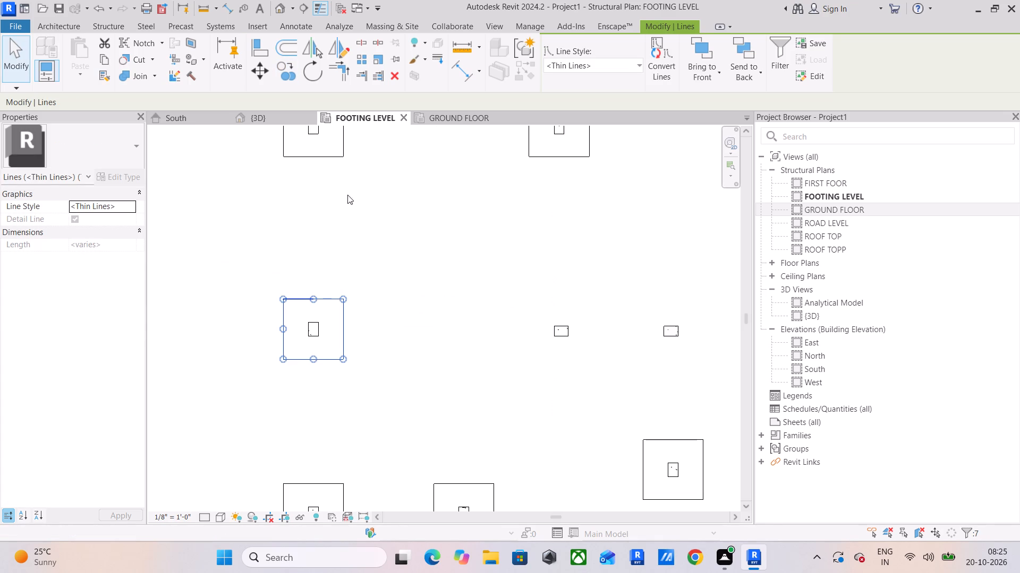
click(283, 74)
scroll(318, 302, up, 1)
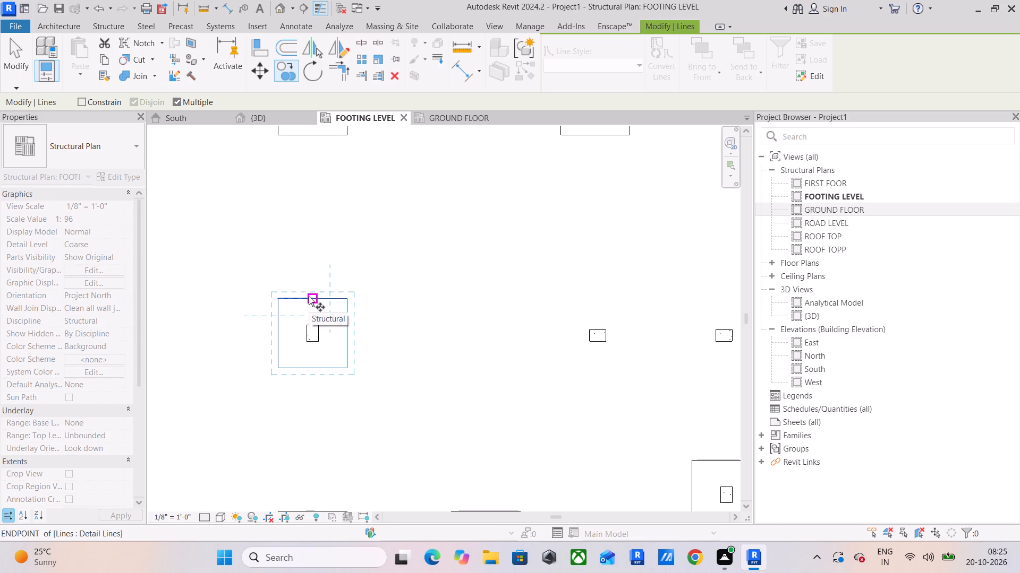
scroll(309, 297, up, 4)
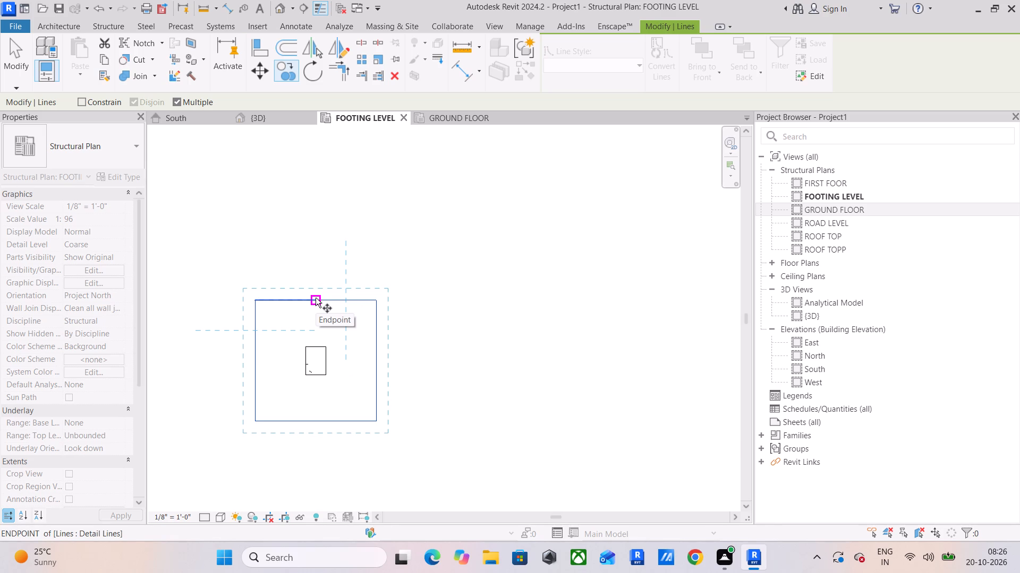
click(313, 361)
scroll(464, 357, down, 5)
middle_drag(509, 357, 288, 357)
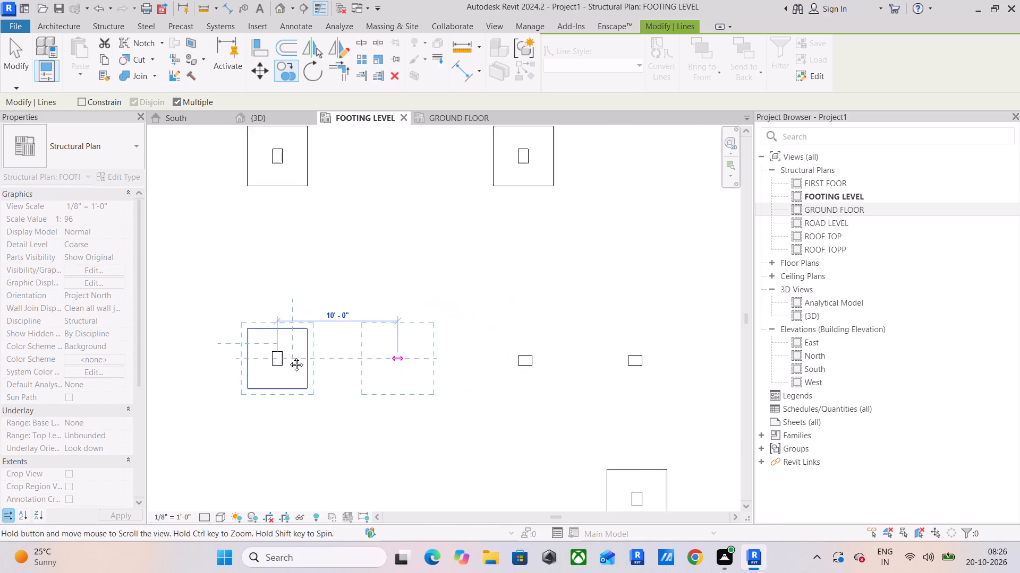
middle_drag(288, 357, 208, 357)
scroll(309, 365, up, 5)
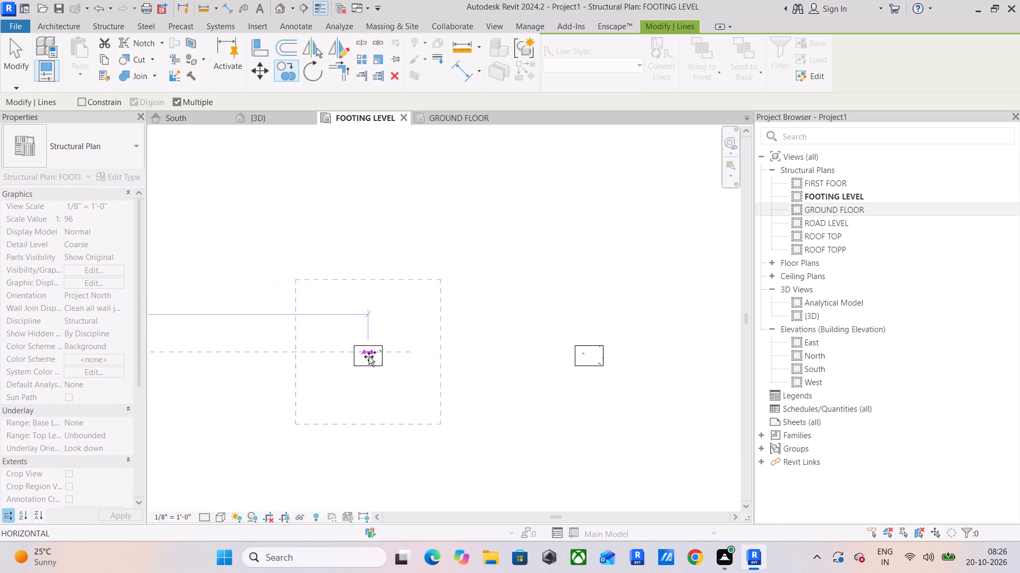
scroll(369, 357, up, 8)
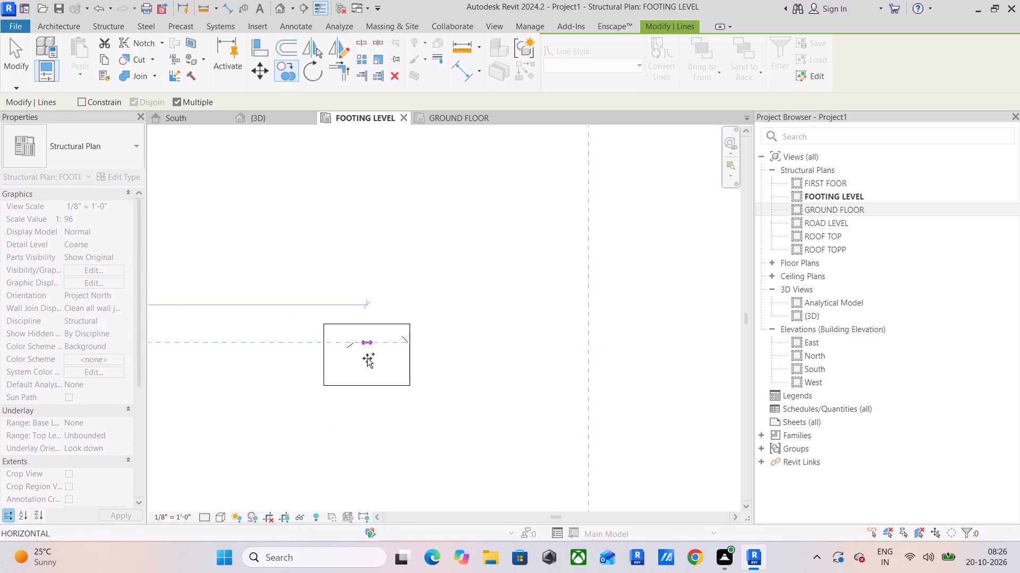
scroll(369, 363, down, 6)
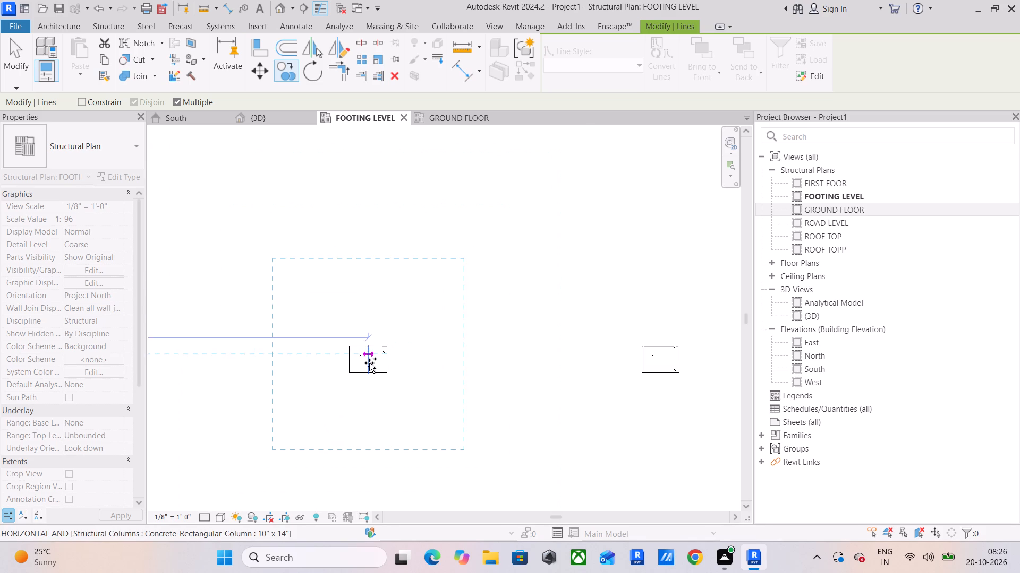
click(368, 356)
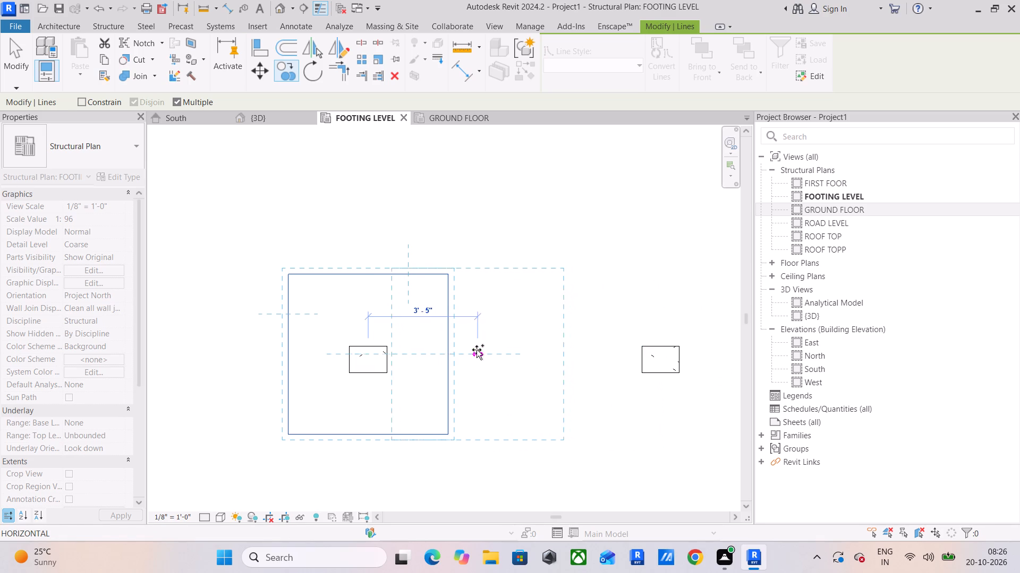
key(Escape)
key(Escape)
key(Escape)
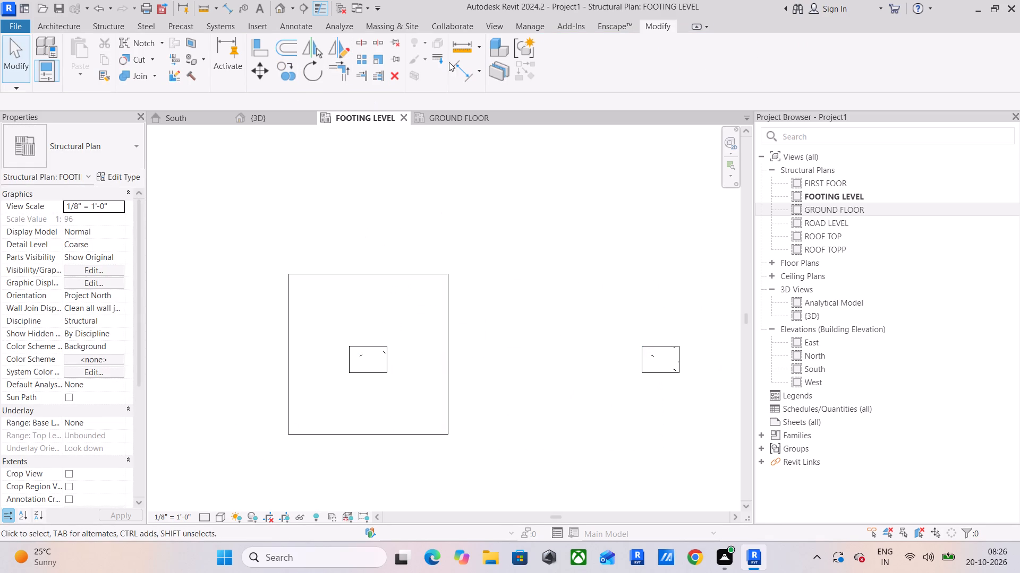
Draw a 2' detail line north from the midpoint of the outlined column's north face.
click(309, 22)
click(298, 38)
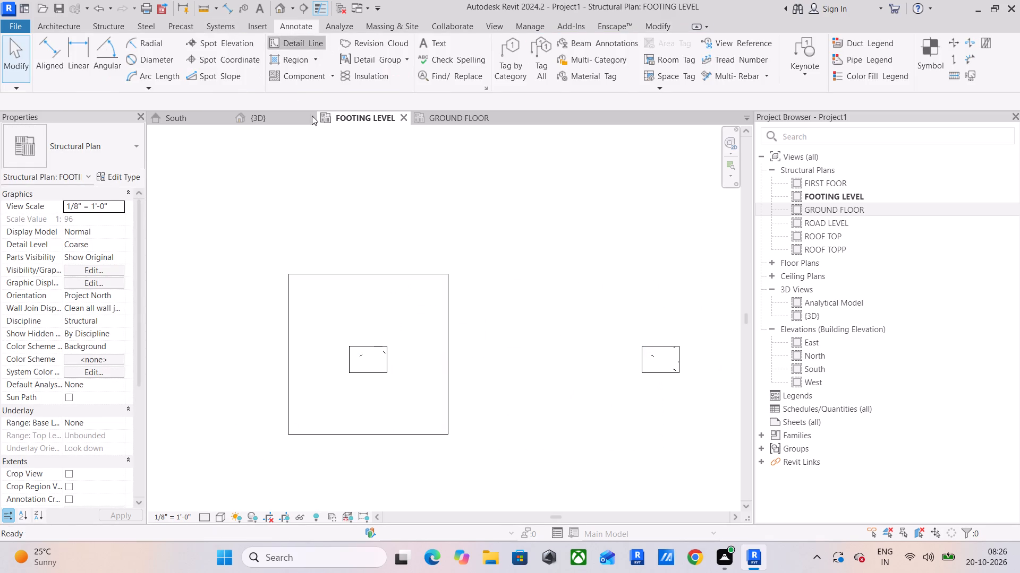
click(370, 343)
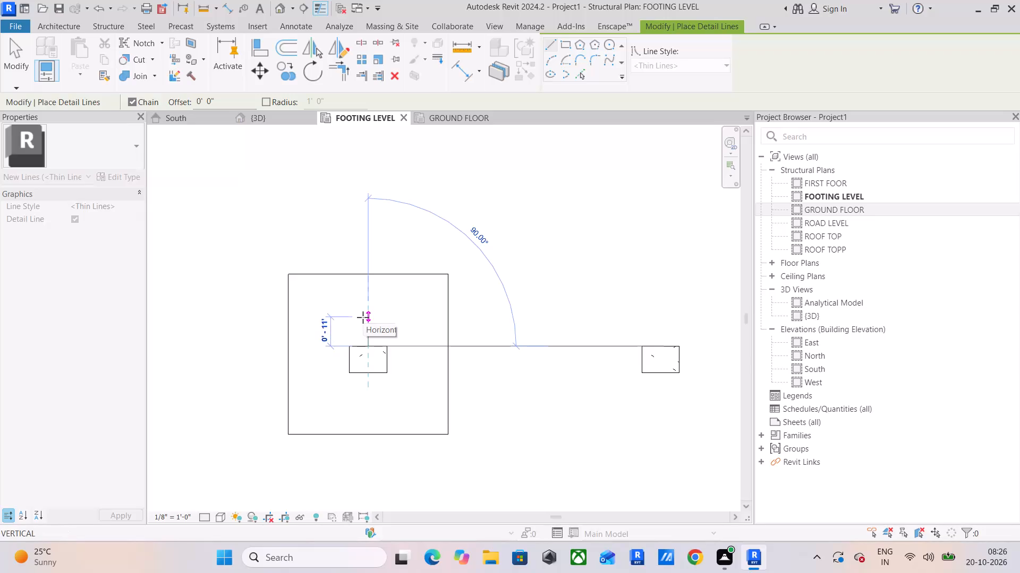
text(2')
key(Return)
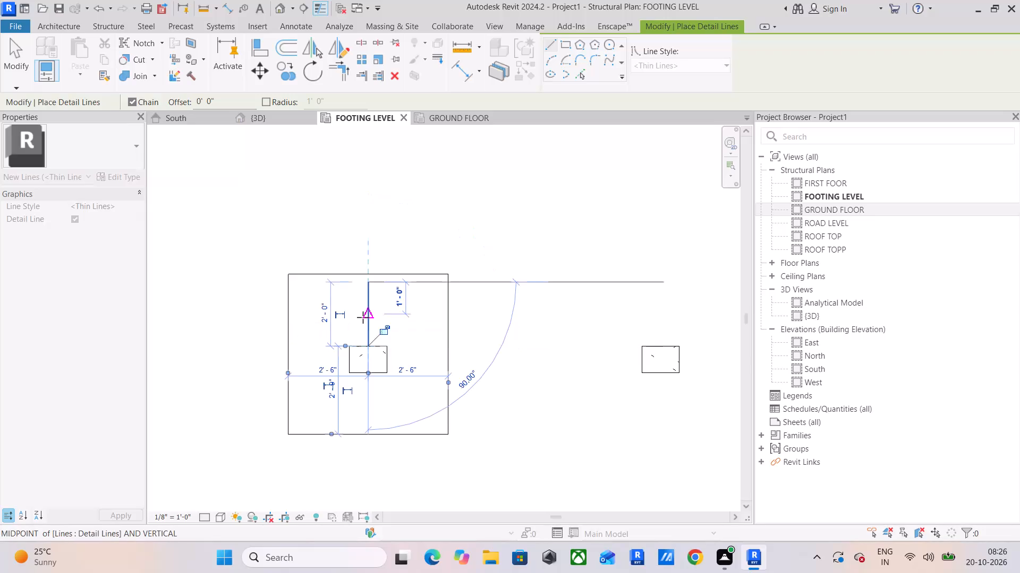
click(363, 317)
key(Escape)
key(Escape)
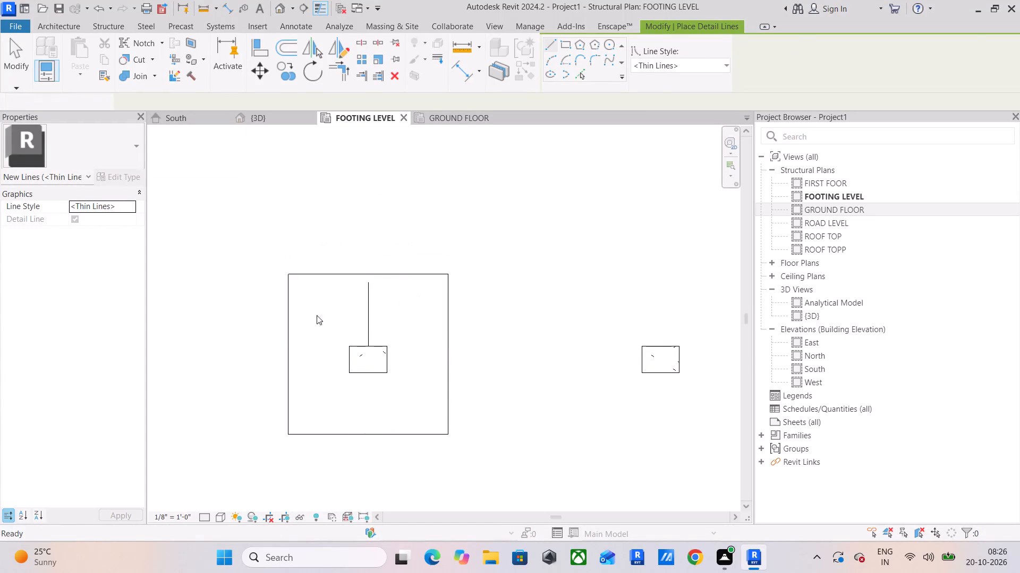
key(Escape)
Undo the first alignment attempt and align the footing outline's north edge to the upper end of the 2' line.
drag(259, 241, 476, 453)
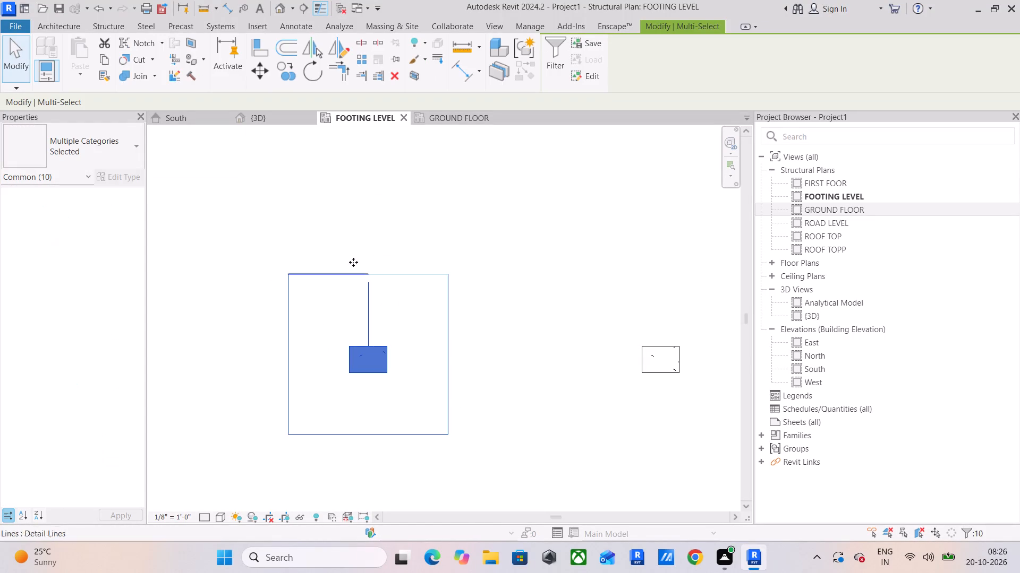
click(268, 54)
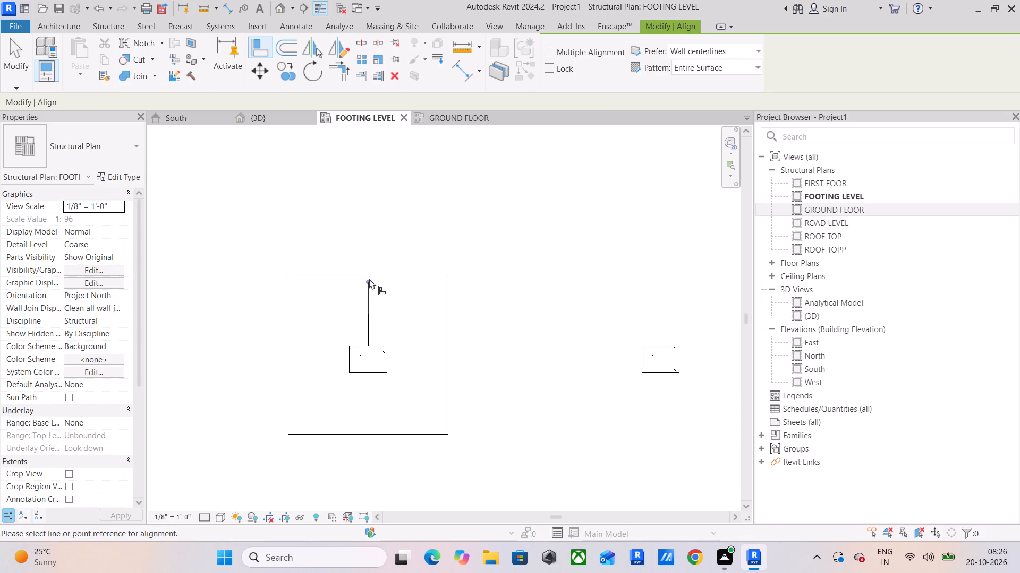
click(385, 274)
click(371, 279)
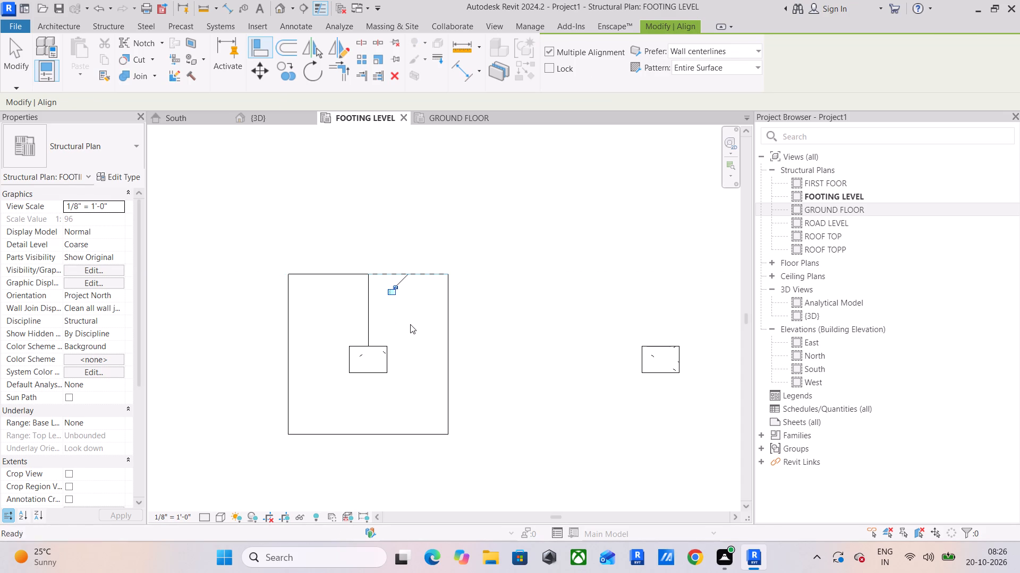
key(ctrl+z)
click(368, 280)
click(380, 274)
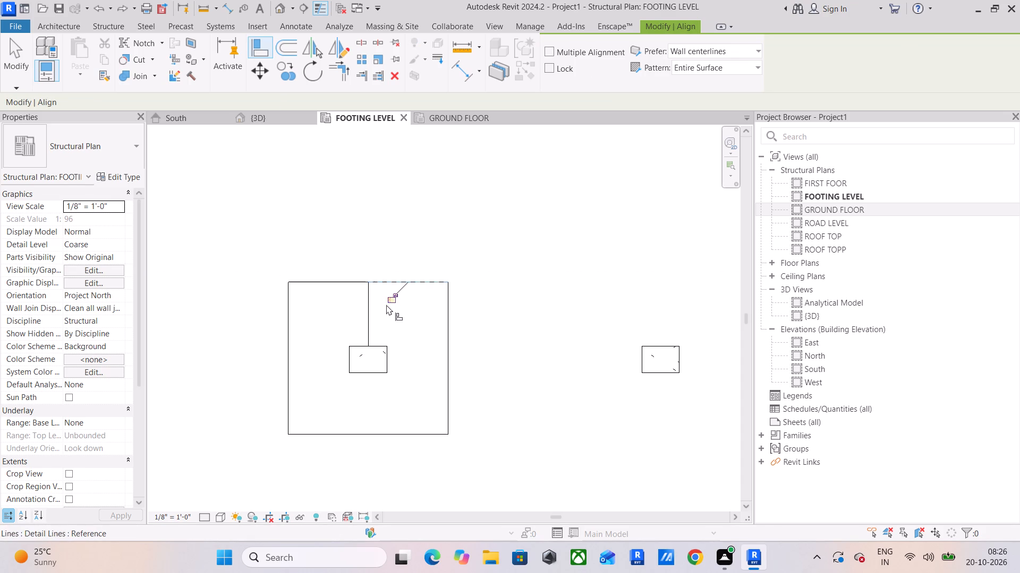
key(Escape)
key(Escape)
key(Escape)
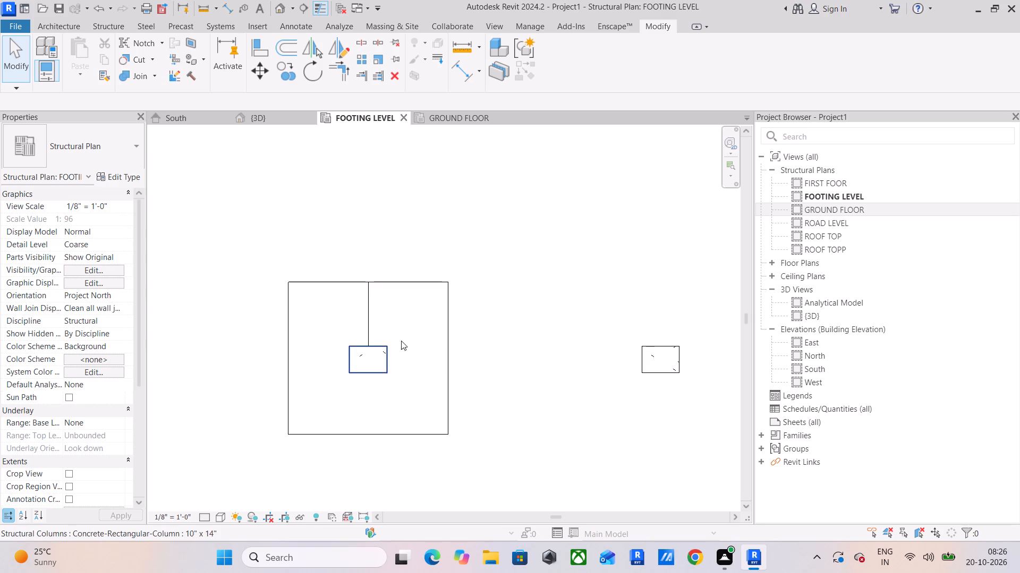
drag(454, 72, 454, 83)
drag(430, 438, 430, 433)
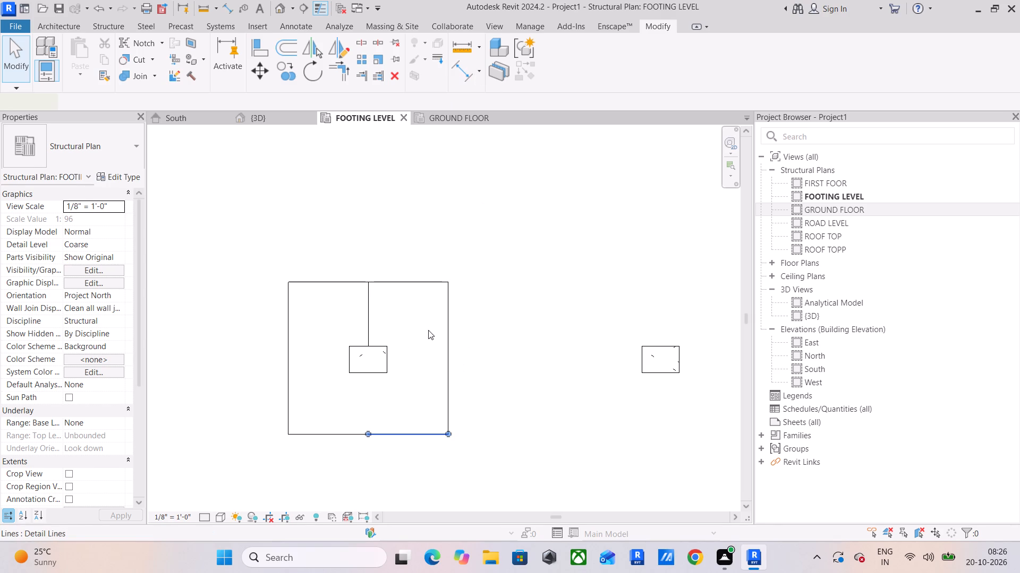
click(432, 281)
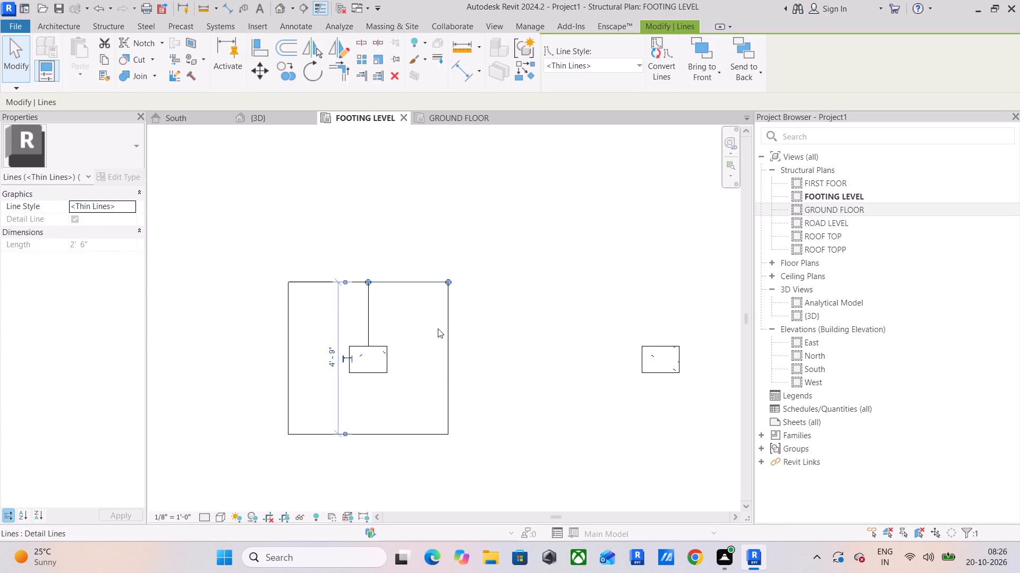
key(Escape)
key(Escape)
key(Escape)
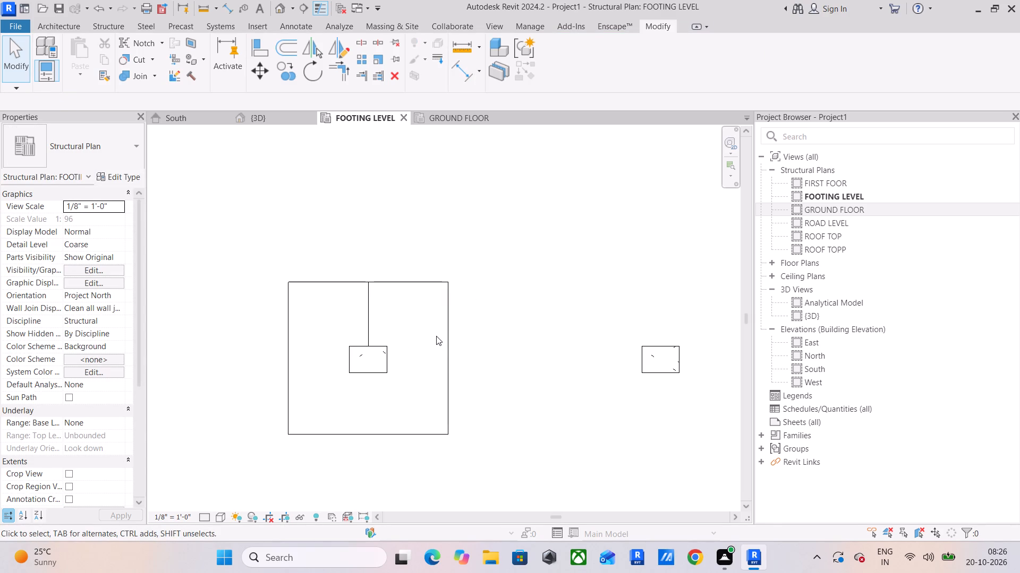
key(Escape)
Delete the footing outline and the 2' line around the sideways-oriented column, keeping the column itself.
drag(249, 257, 498, 454)
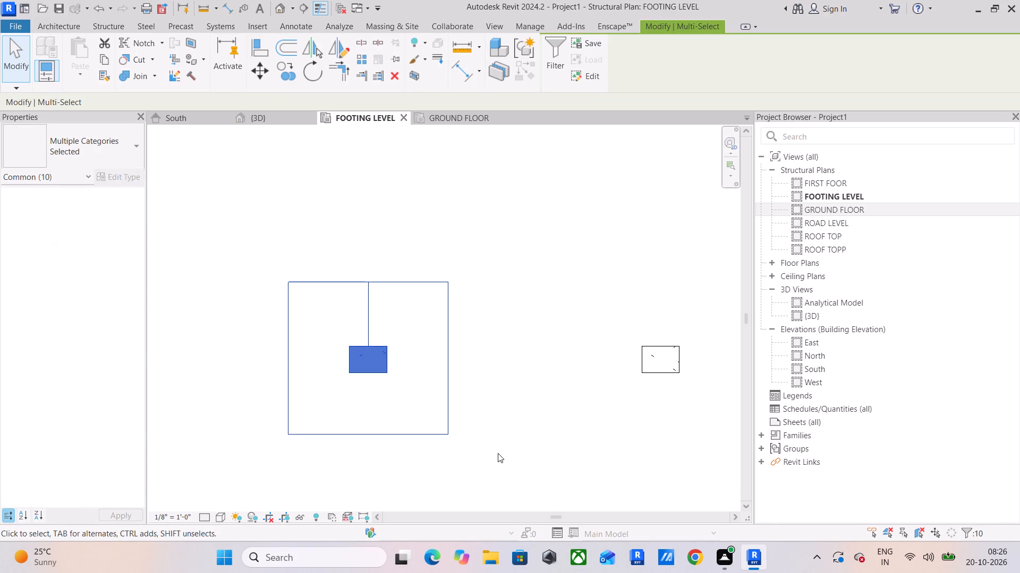
shift+click(382, 348)
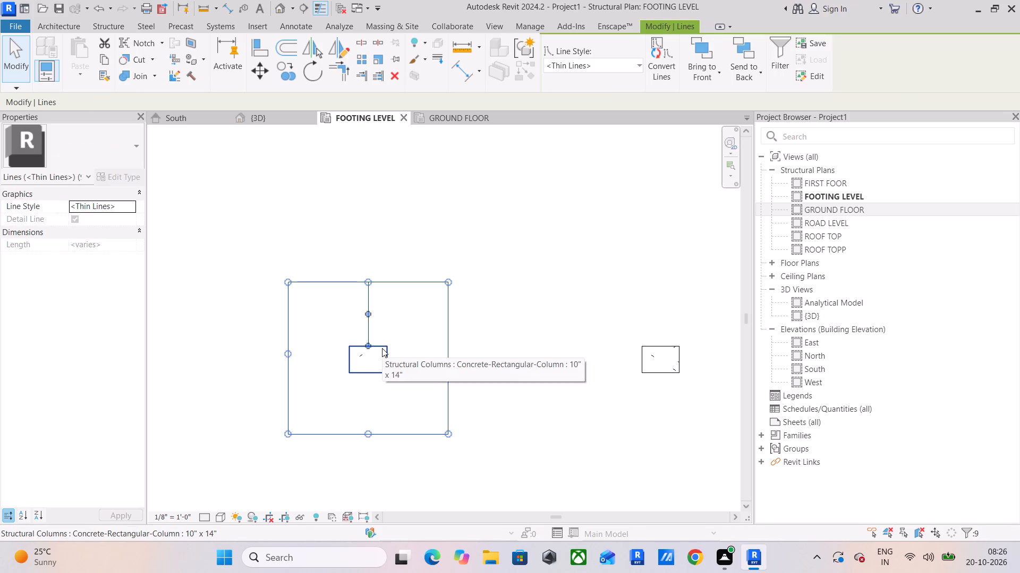
key(Delete)
Draw 2' detail lines outward from the midpoints of the same column's north and south faces.
key(l)
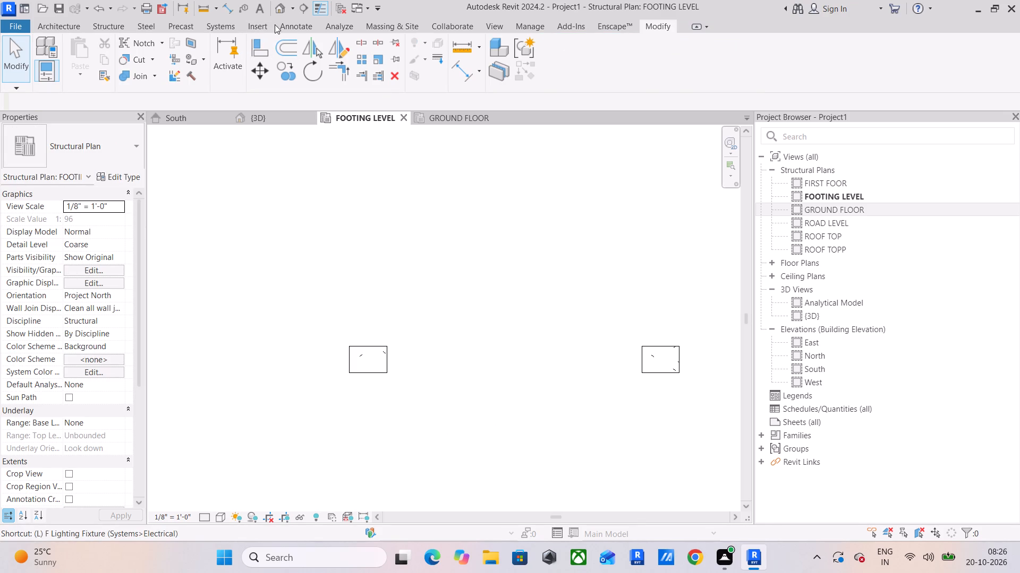
click(301, 29)
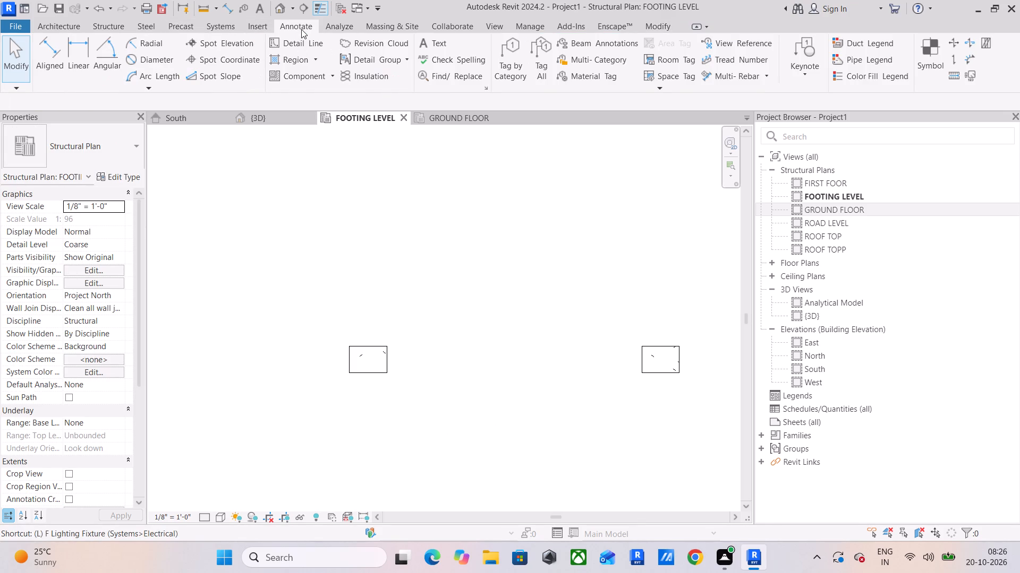
click(294, 38)
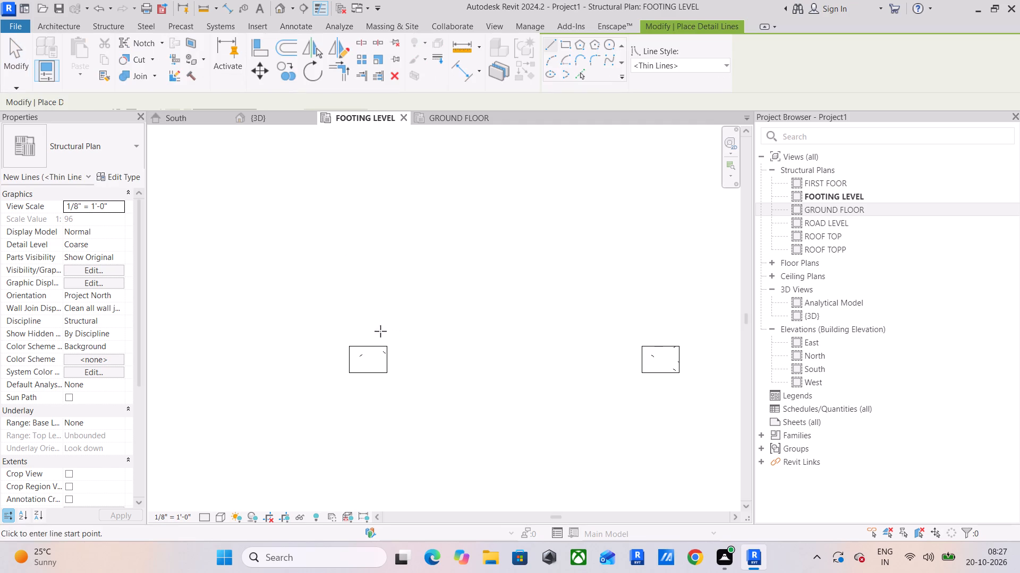
click(368, 344)
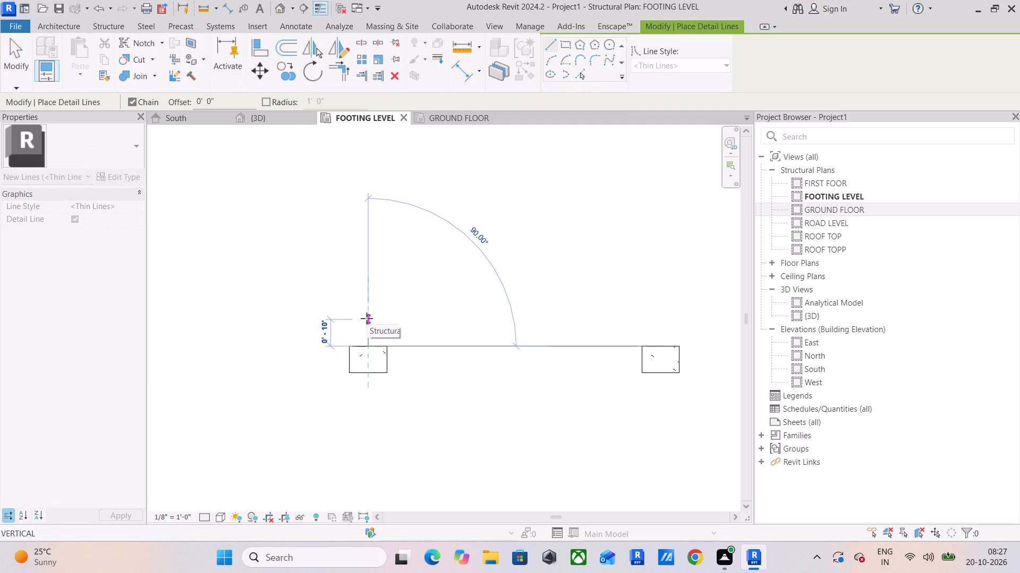
text(2')
key(Return)
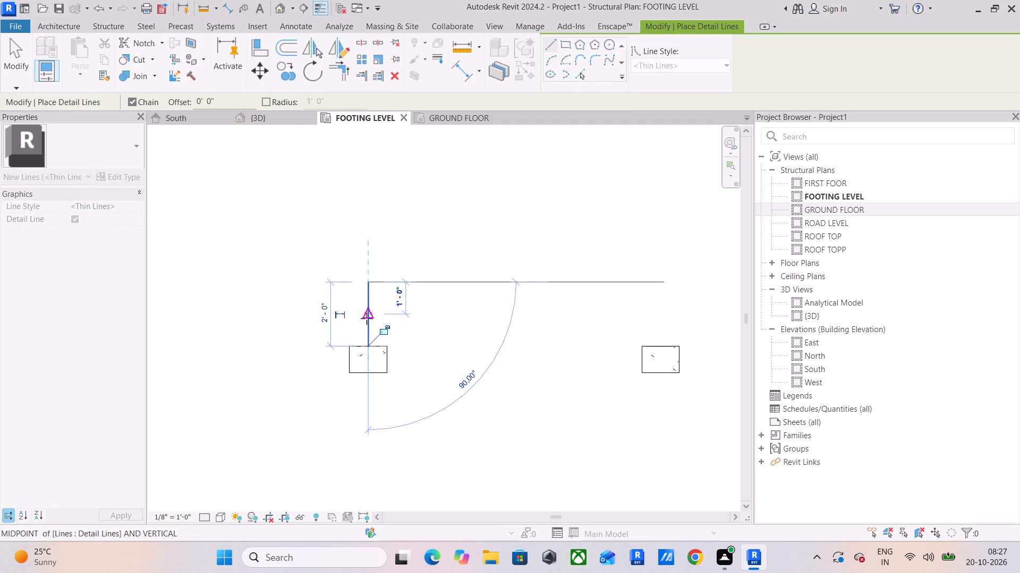
key(Escape)
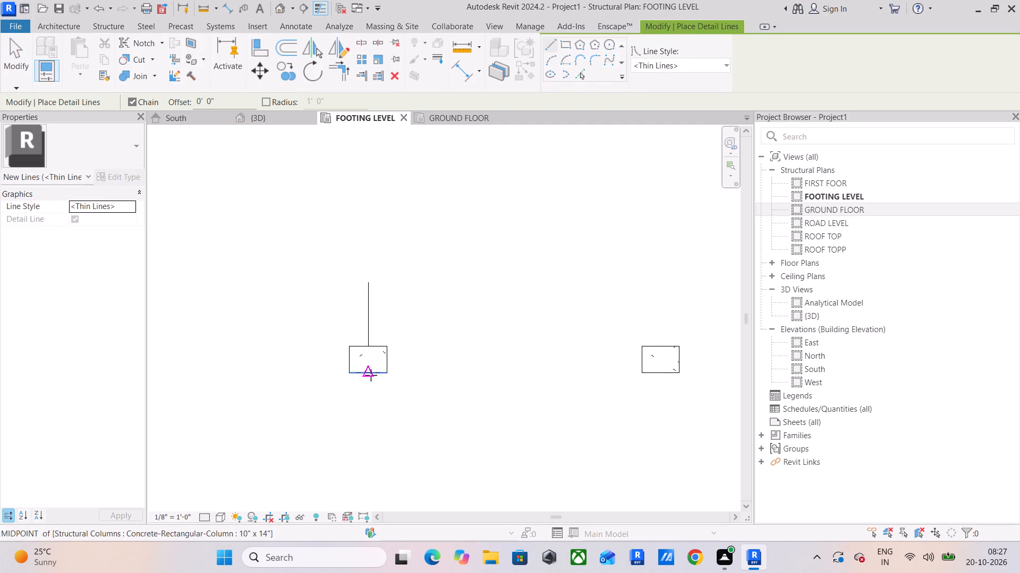
click(371, 375)
text(2')
key(Return)
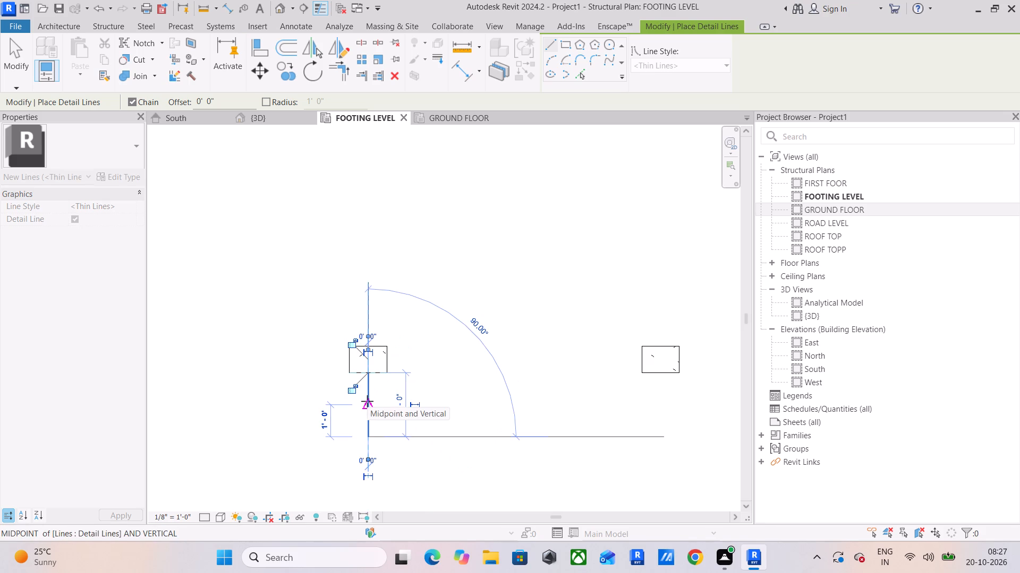
key(Escape)
Draw 2' detail lines outward from the midpoints of the column's east and west faces.
click(384, 360)
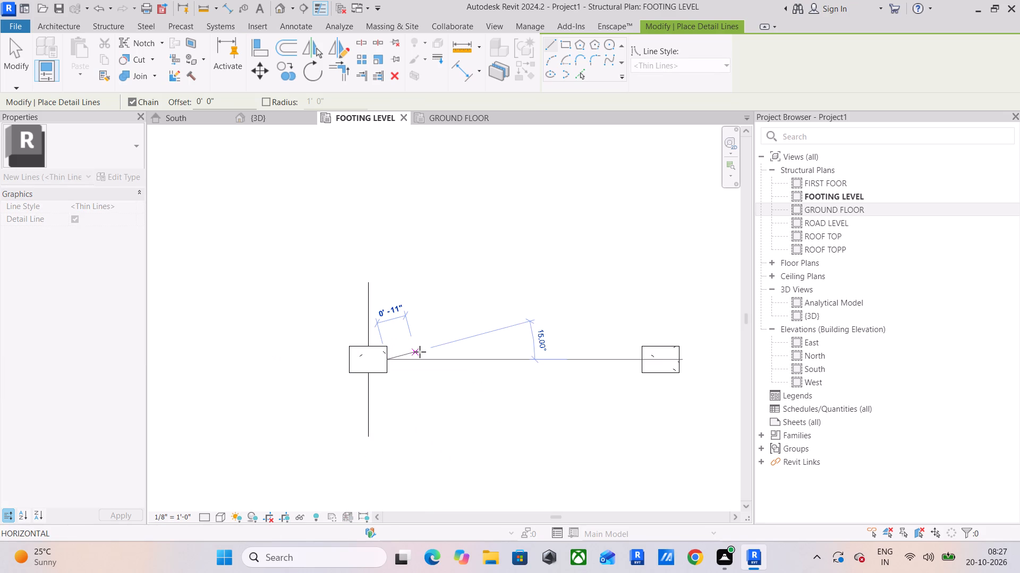
text(2')
key(Return)
key(Escape)
click(350, 360)
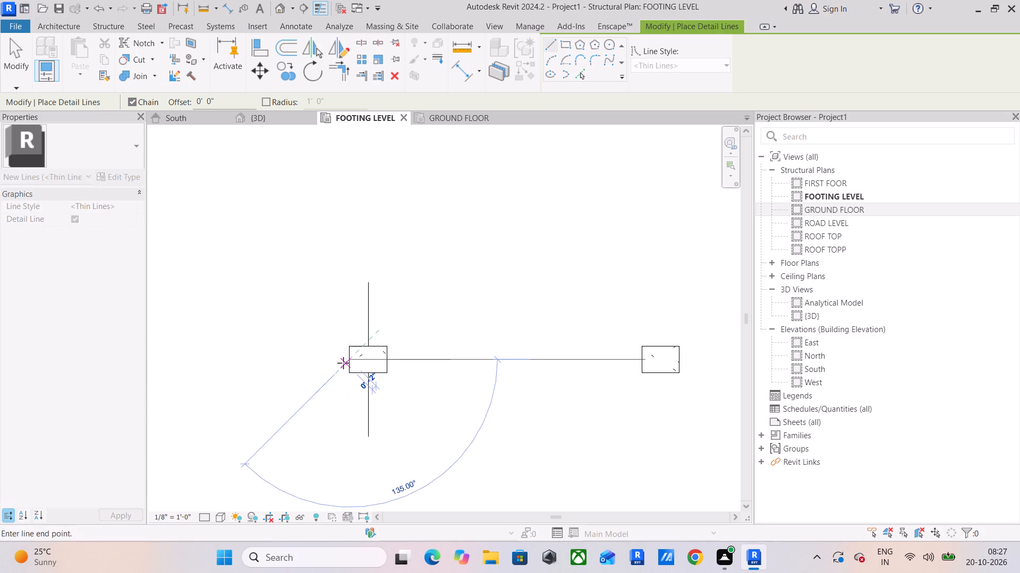
text(2')
key(Return)
key(Escape)
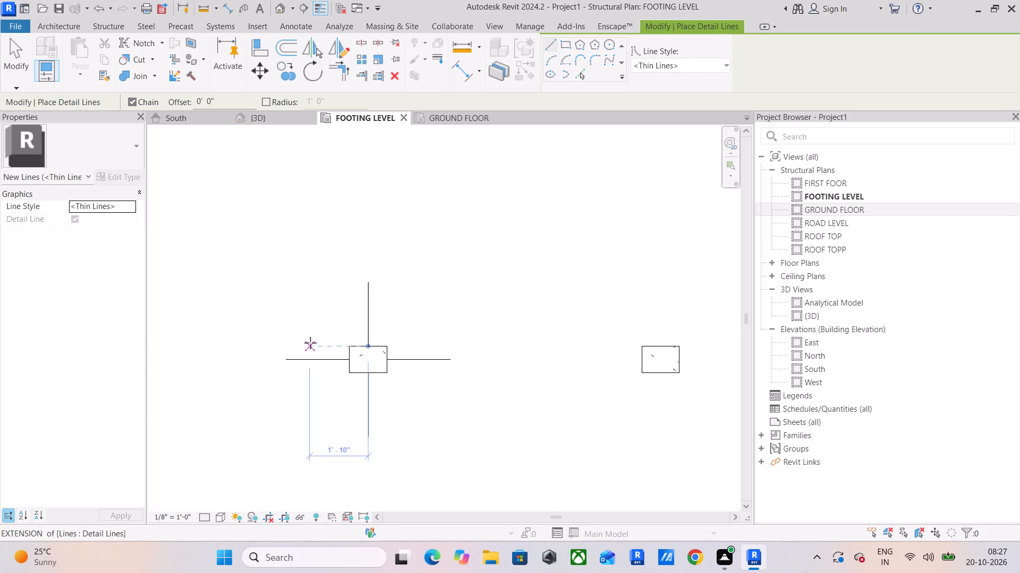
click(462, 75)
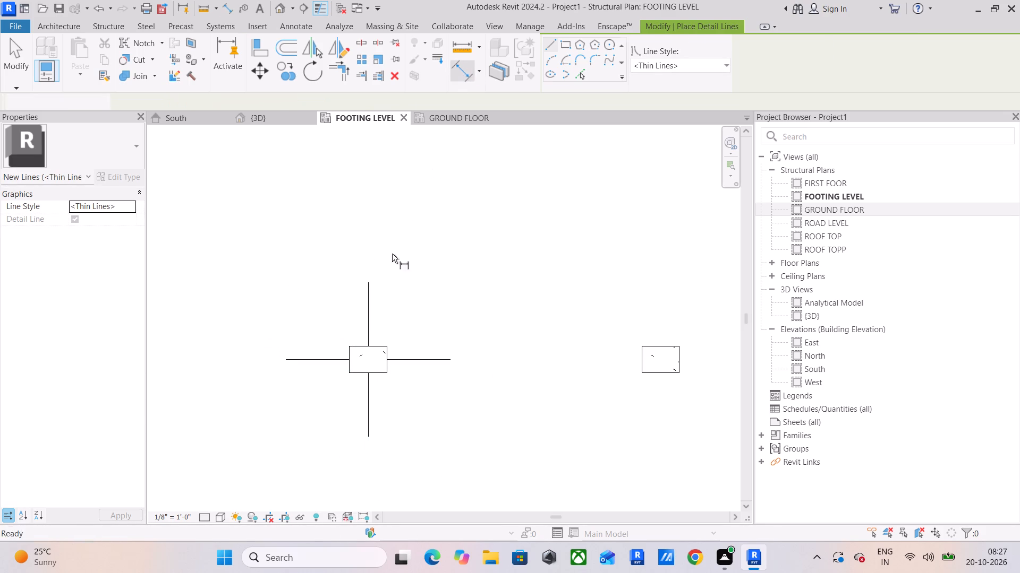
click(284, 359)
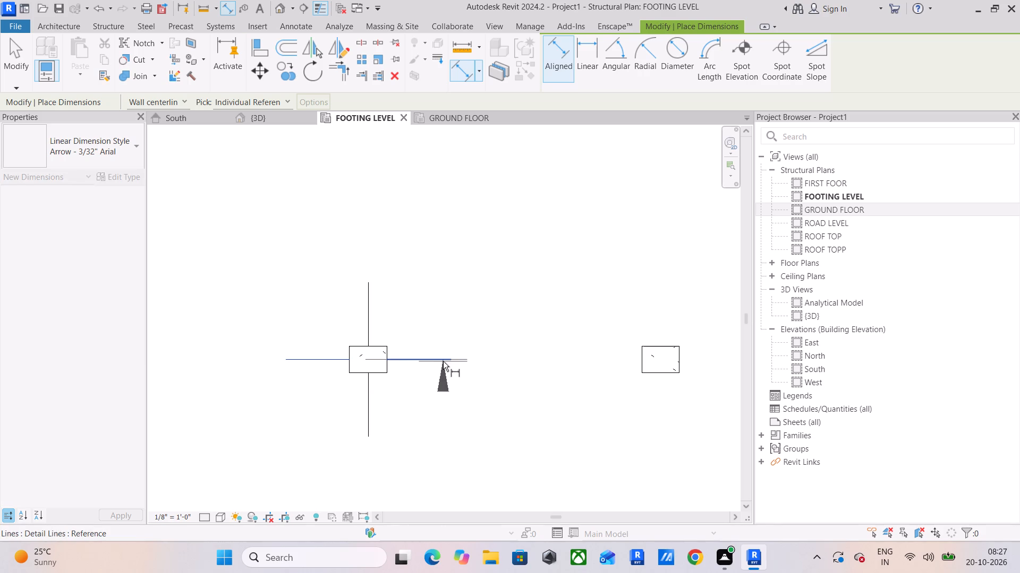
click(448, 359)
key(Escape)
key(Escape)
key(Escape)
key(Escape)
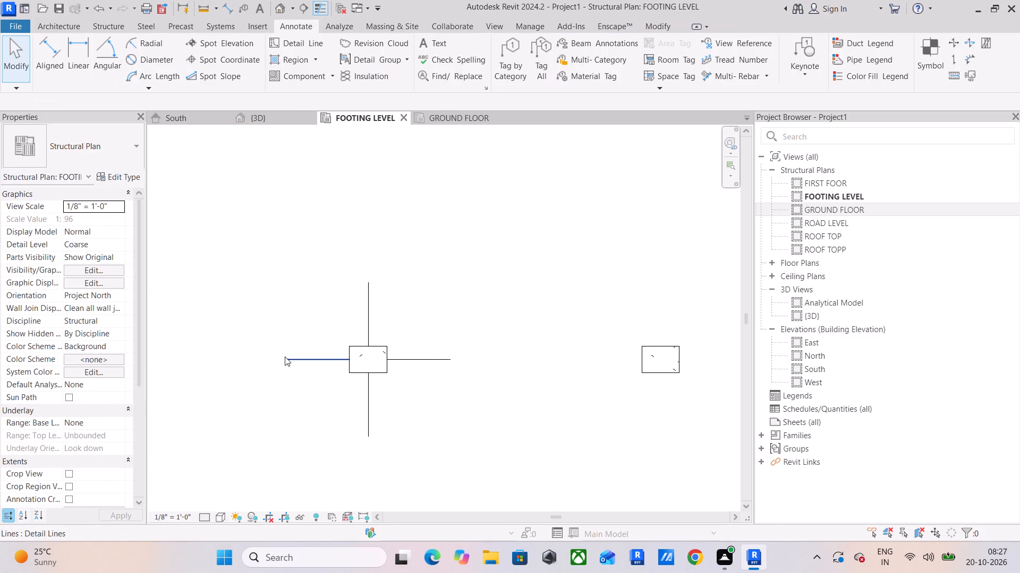
Draw short perpendicular detail lines at the outer ends of the four 2' lines: north at west and east, west at north, east at south.
scroll(284, 357, up, 1)
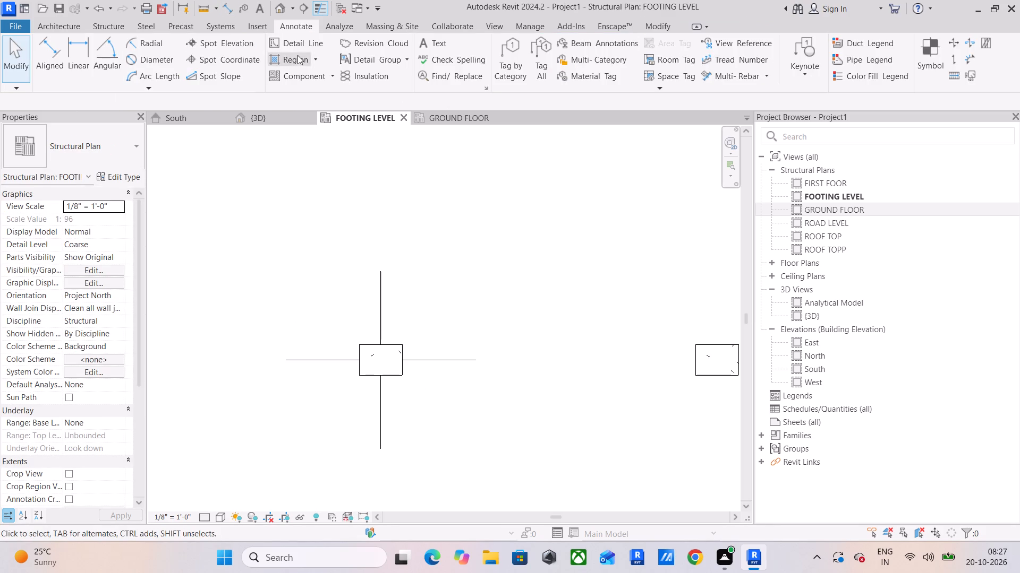
click(299, 41)
click(286, 360)
click(288, 336)
key(Escape)
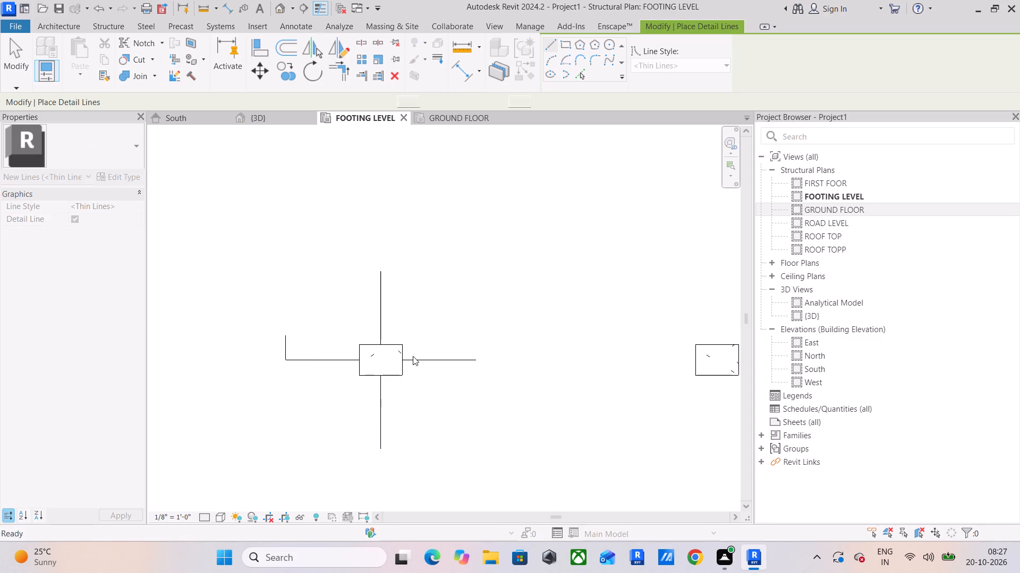
click(474, 359)
click(473, 344)
key(Escape)
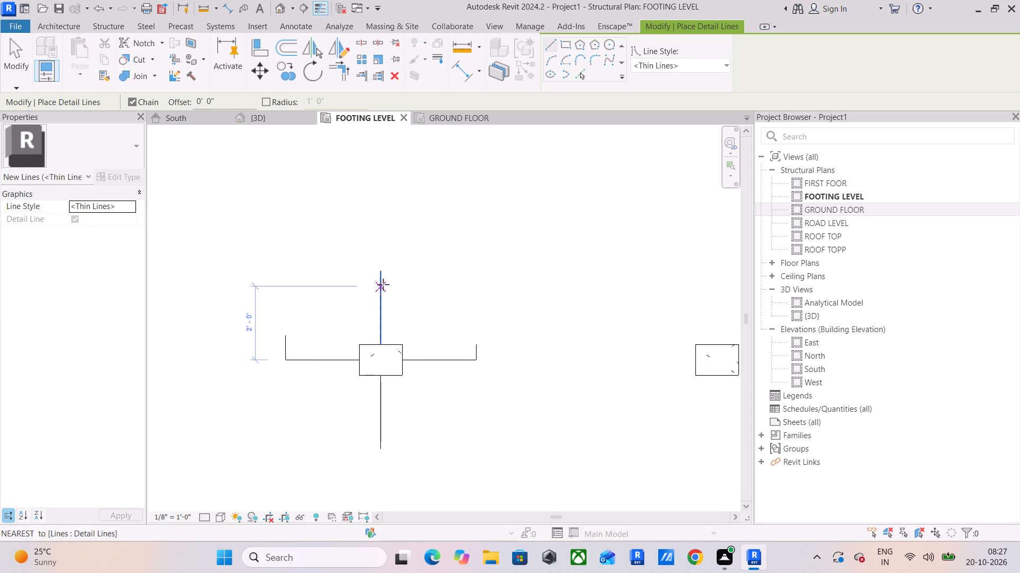
drag(379, 272, 370, 273)
click(349, 275)
key(Escape)
click(383, 450)
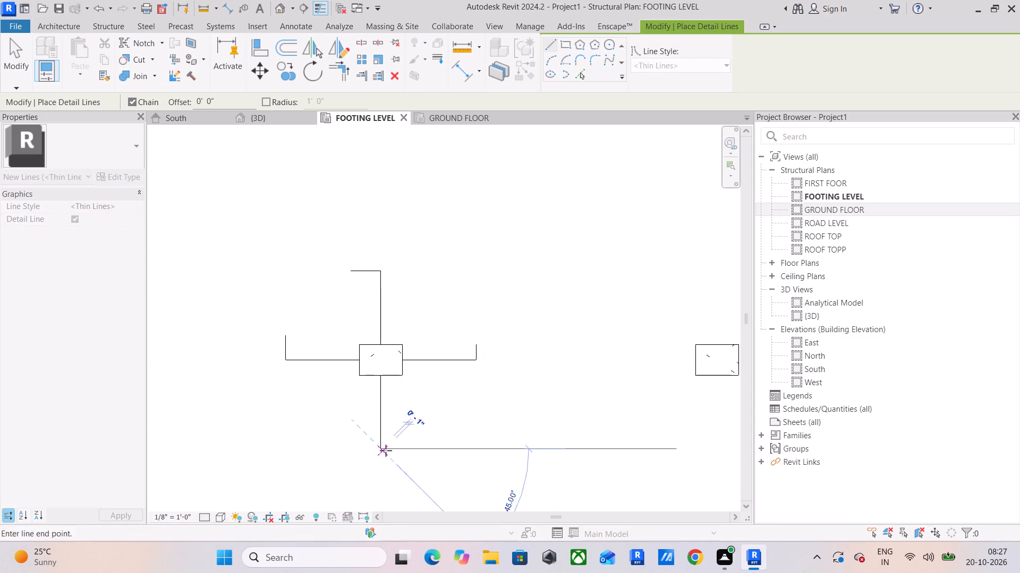
click(399, 448)
key(Escape)
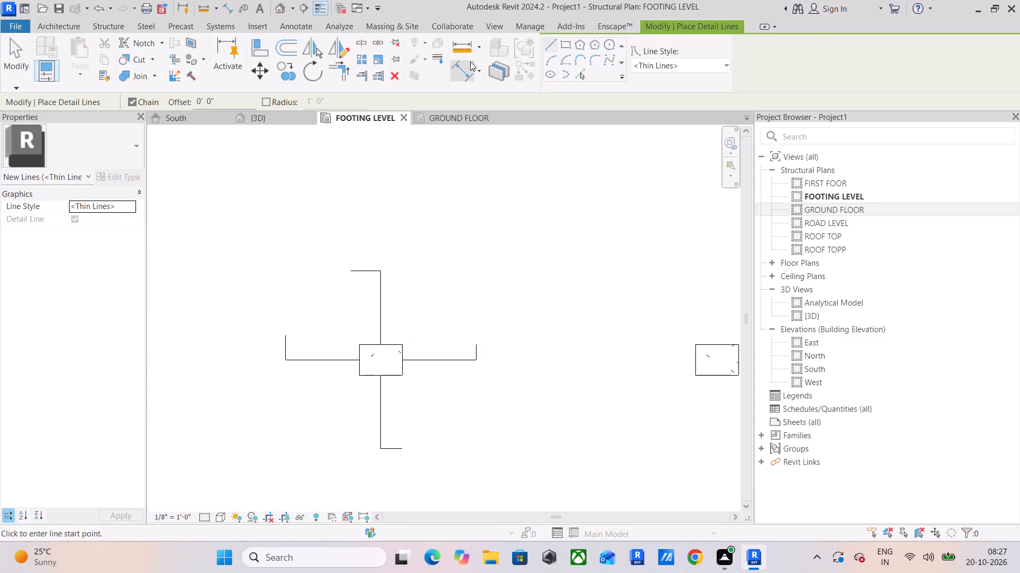
Add an aligned dimension between the short end lines west and east of the column, placed just north of it.
click(467, 64)
click(290, 344)
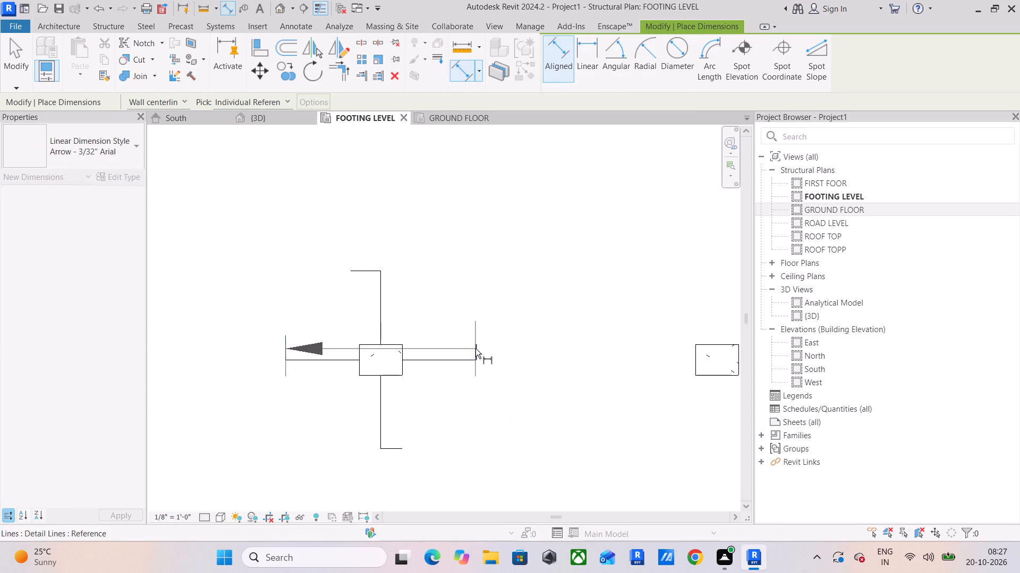
click(475, 349)
click(467, 303)
key(Escape)
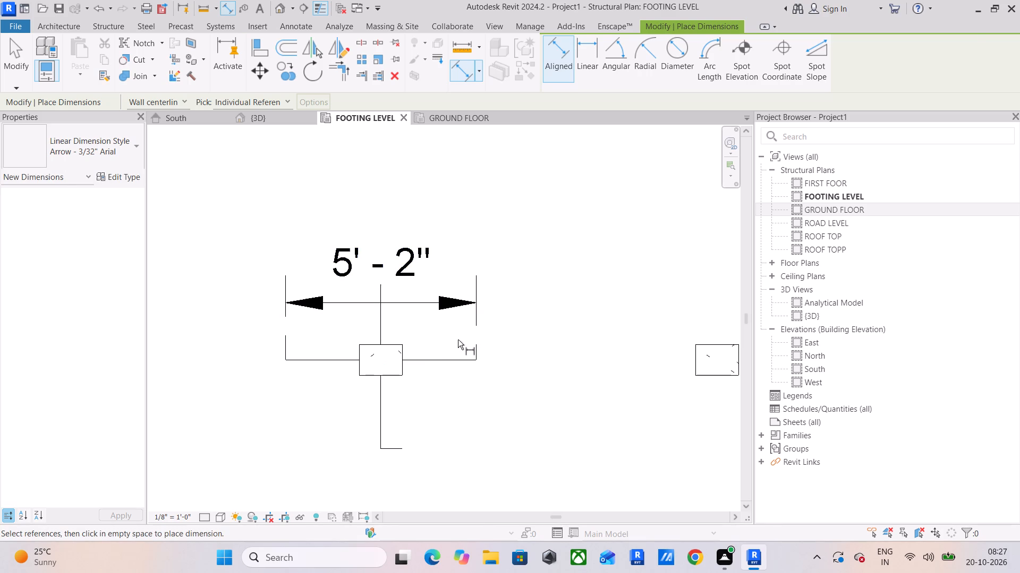
key(Escape)
key(Escape)
key(Escape)
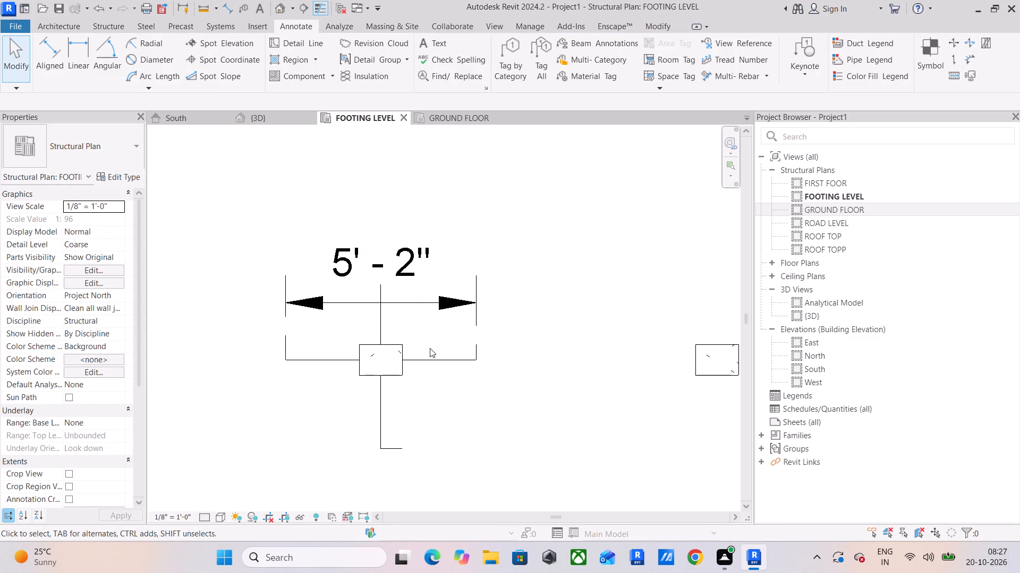
Set the short end lines east and west of the column to 2'6" each from the column's north-south centre line.
click(475, 352)
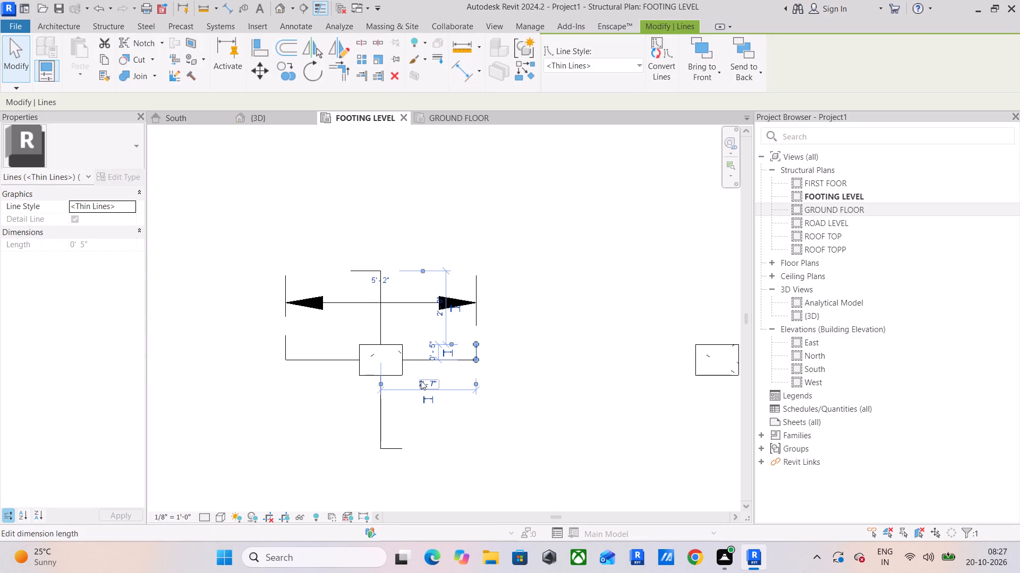
click(431, 383)
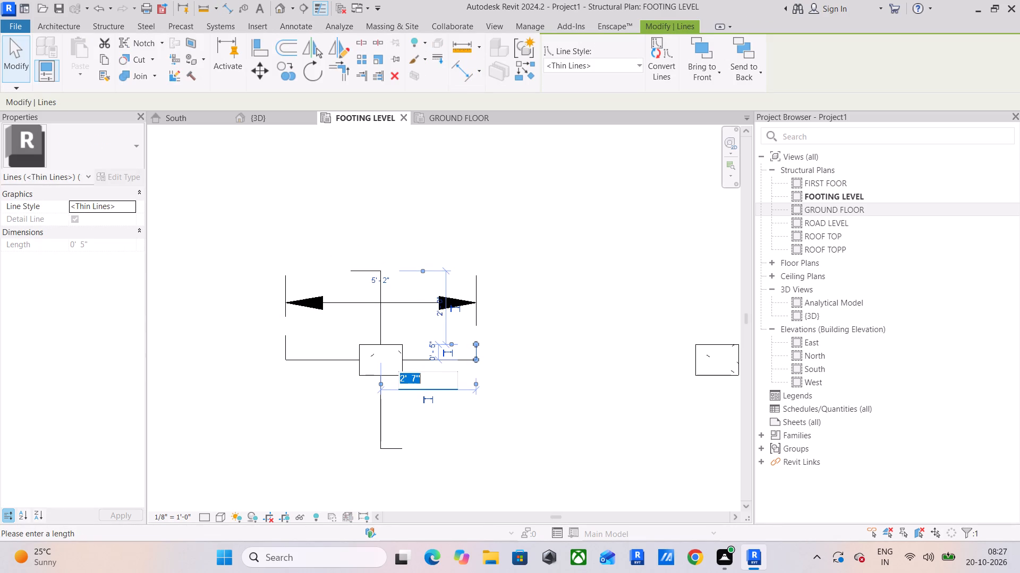
text(2'6")
key(Return)
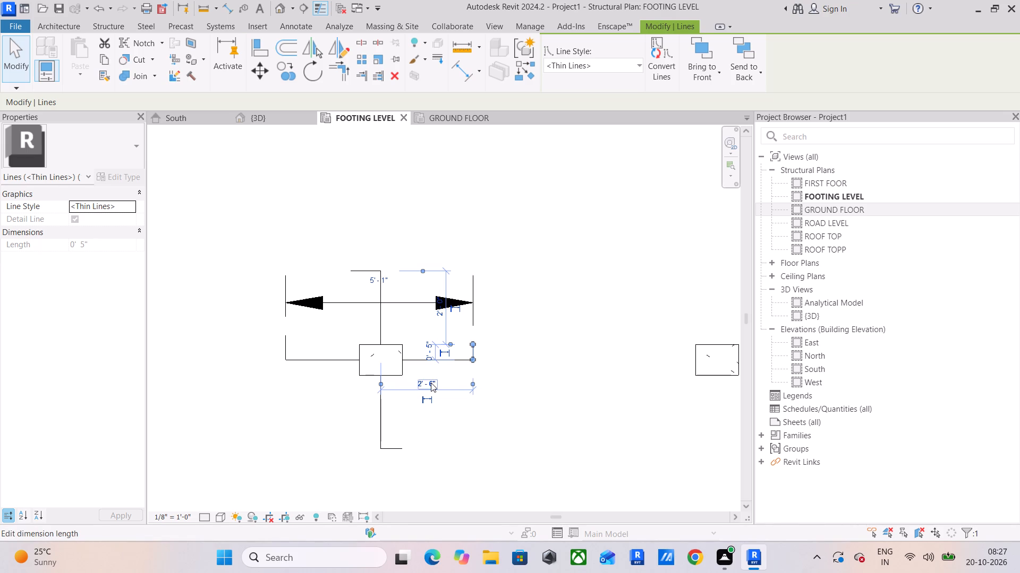
click(289, 348)
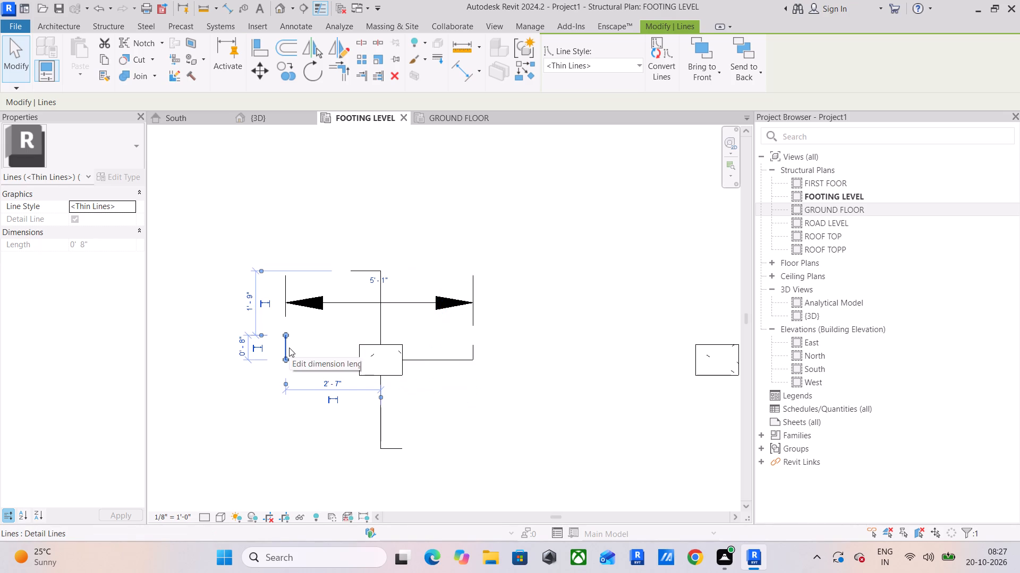
click(323, 379)
text(2'6")
key(Return)
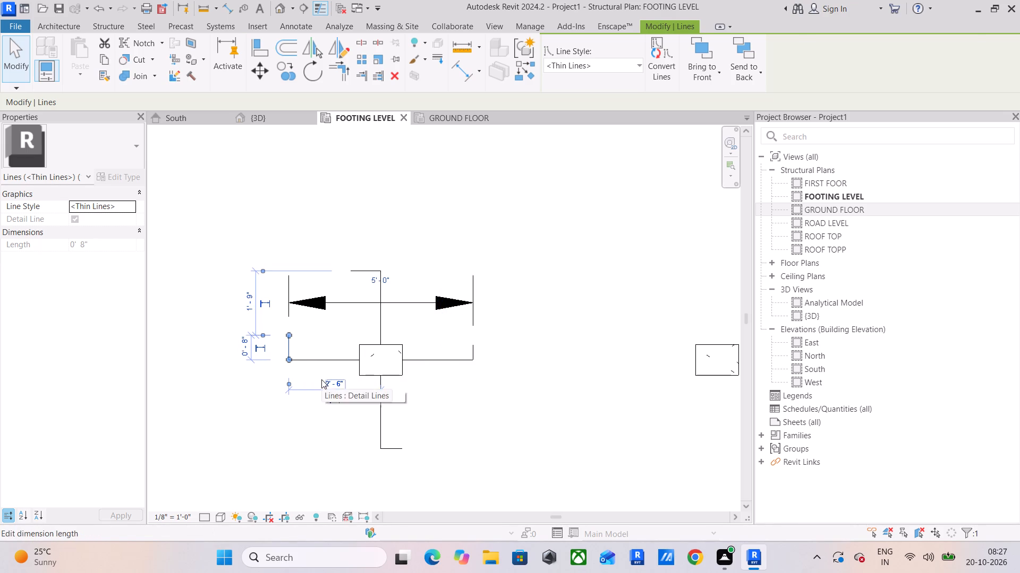
key(Escape)
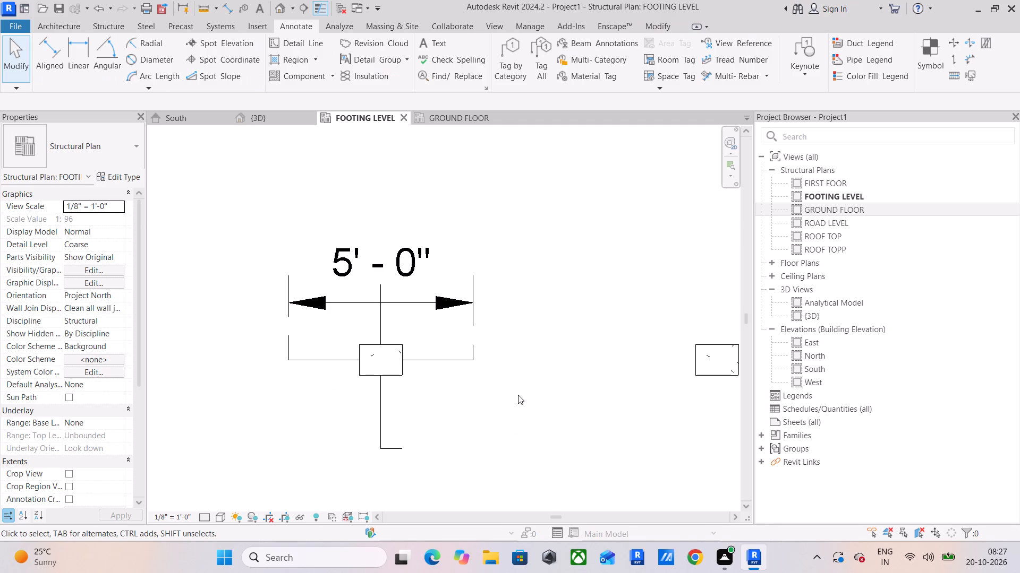
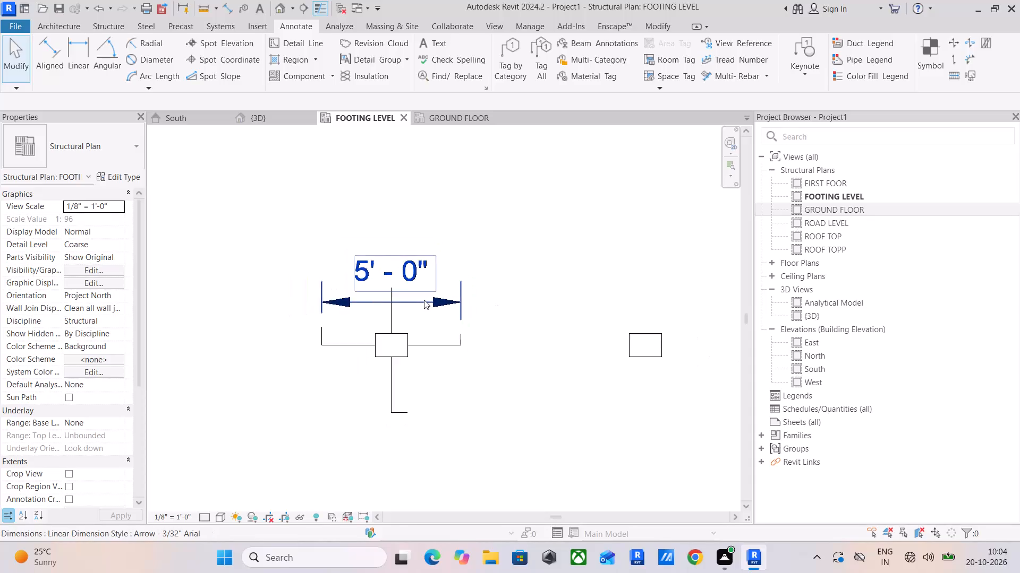
Trim/extend the west, south and east end lines to meet at the footing outline's south-west and south-east corners.
middle_drag(426, 299, 442, 254)
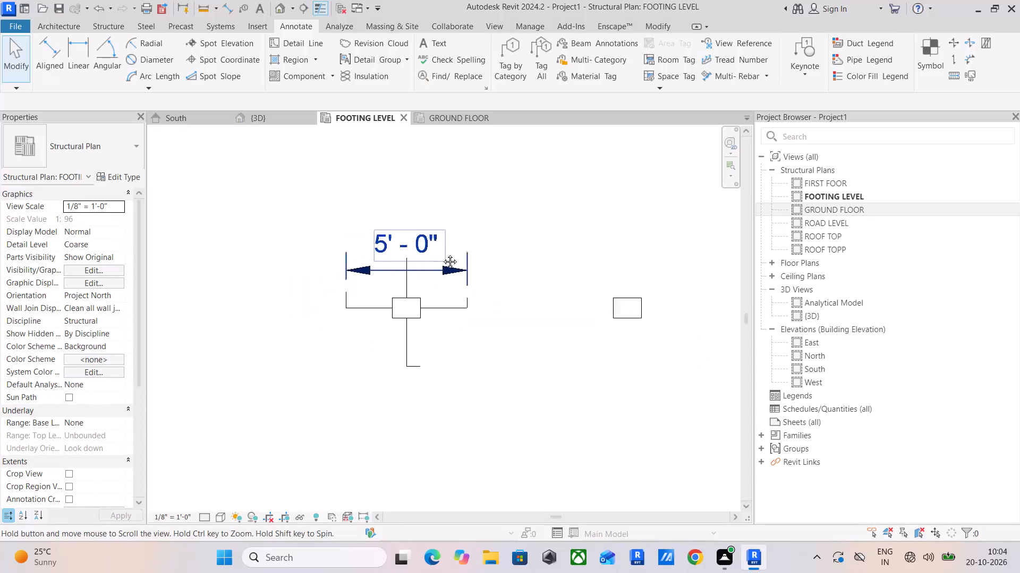
middle_drag(442, 254, 445, 247)
scroll(430, 252, up, 3)
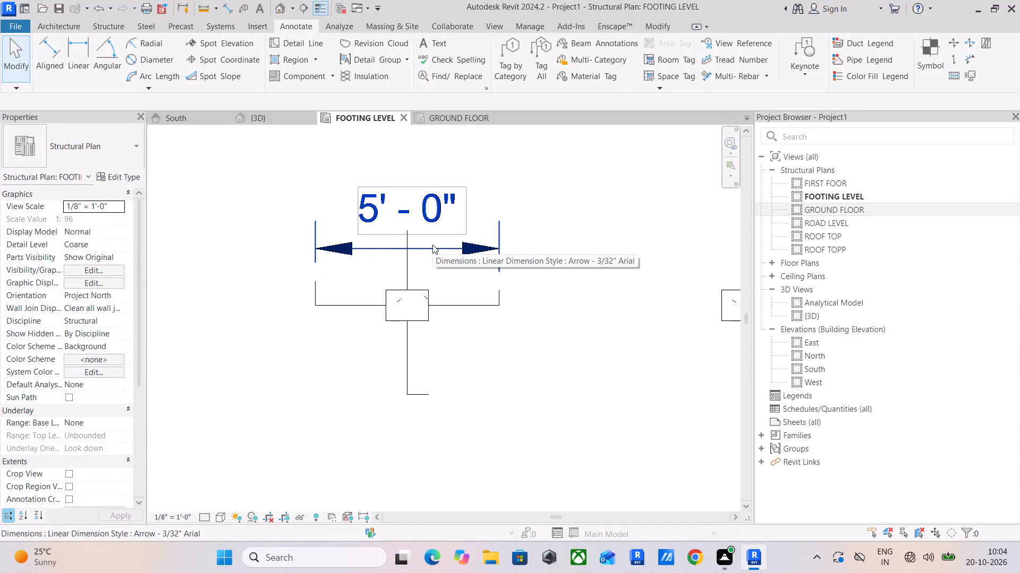
key(Escape)
key(Escape)
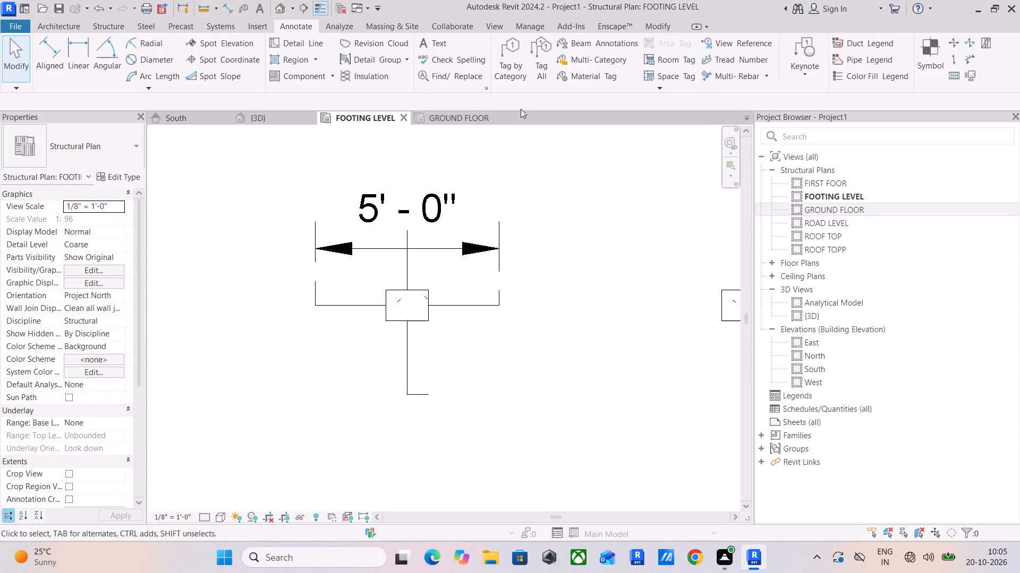
click(293, 41)
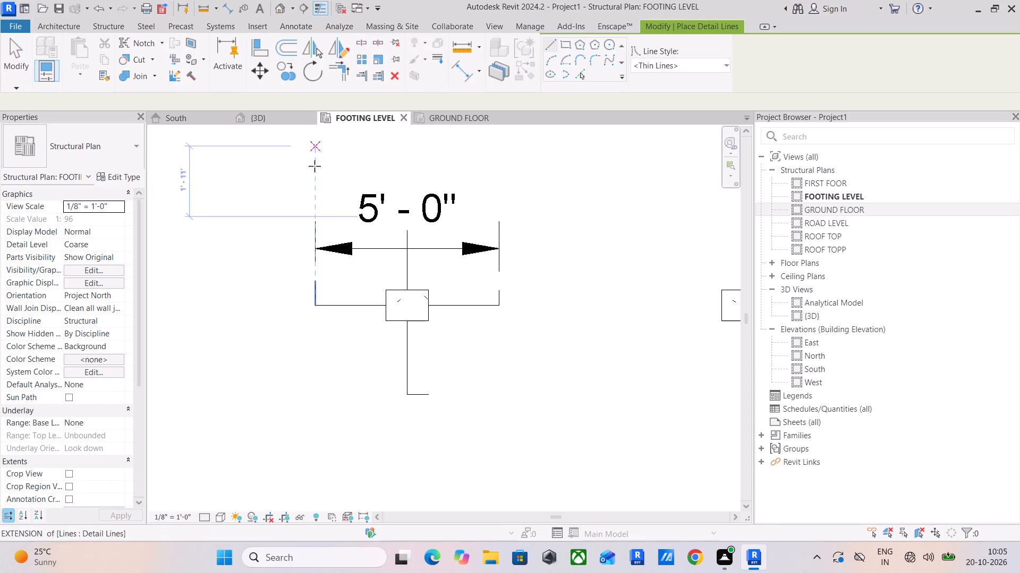
click(345, 74)
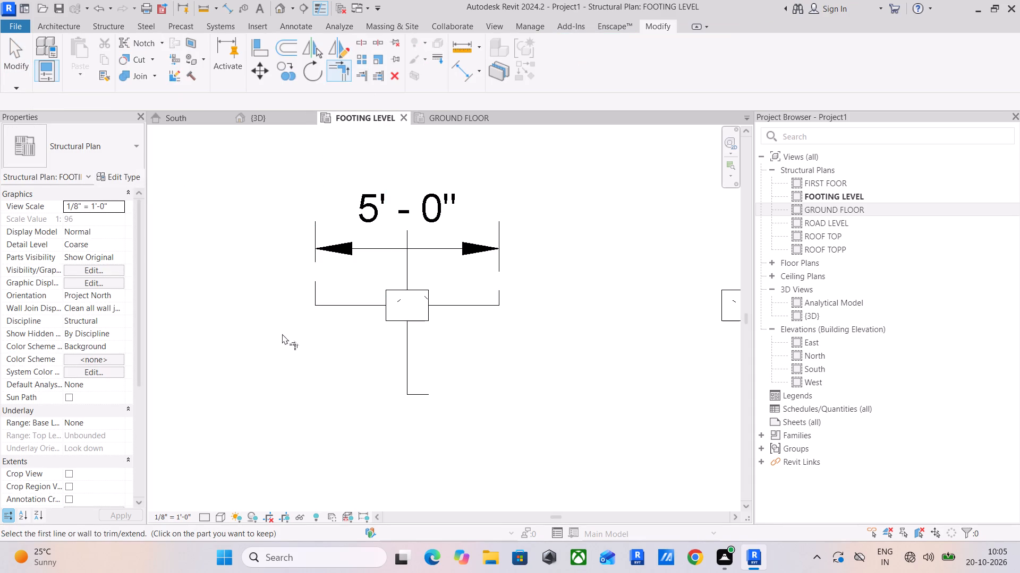
click(316, 290)
click(422, 394)
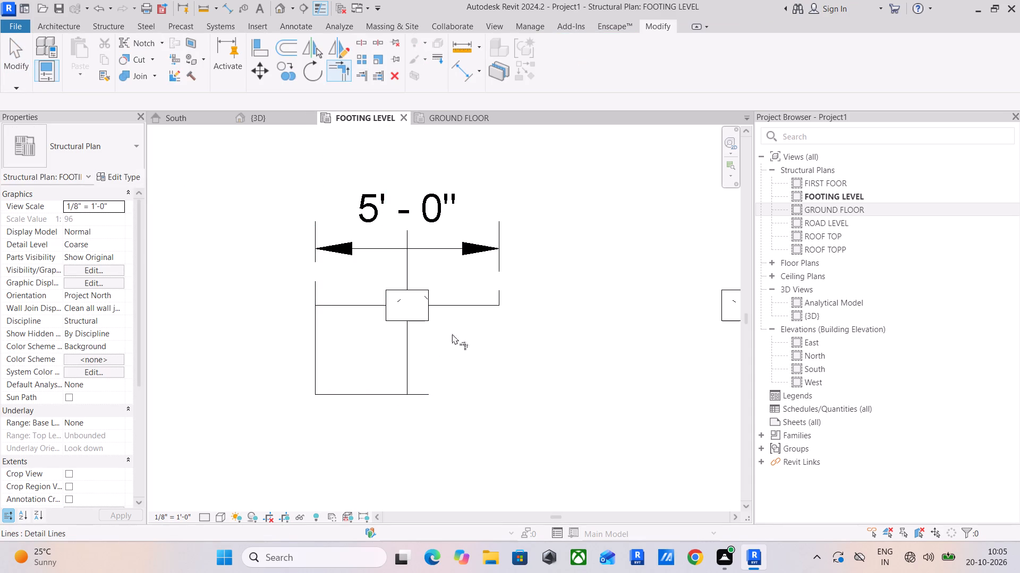
click(422, 387)
click(418, 396)
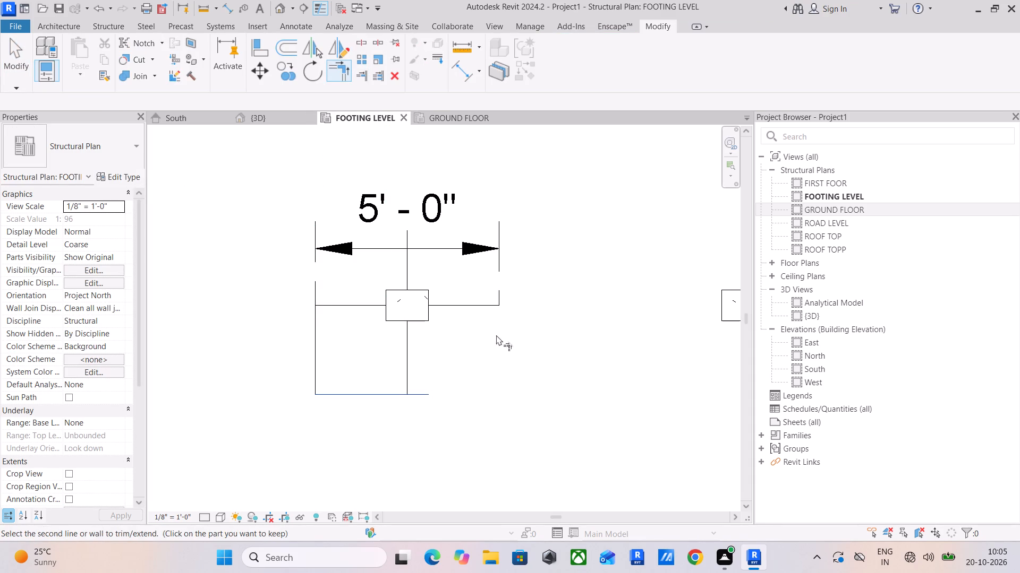
click(504, 302)
click(499, 299)
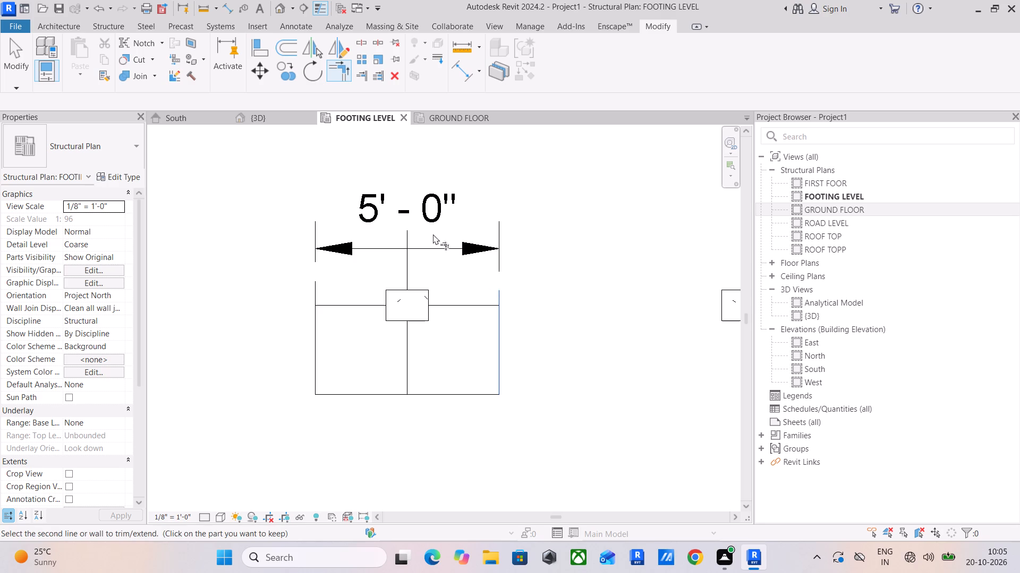
key(Escape)
key(Escape)
key(Escape)
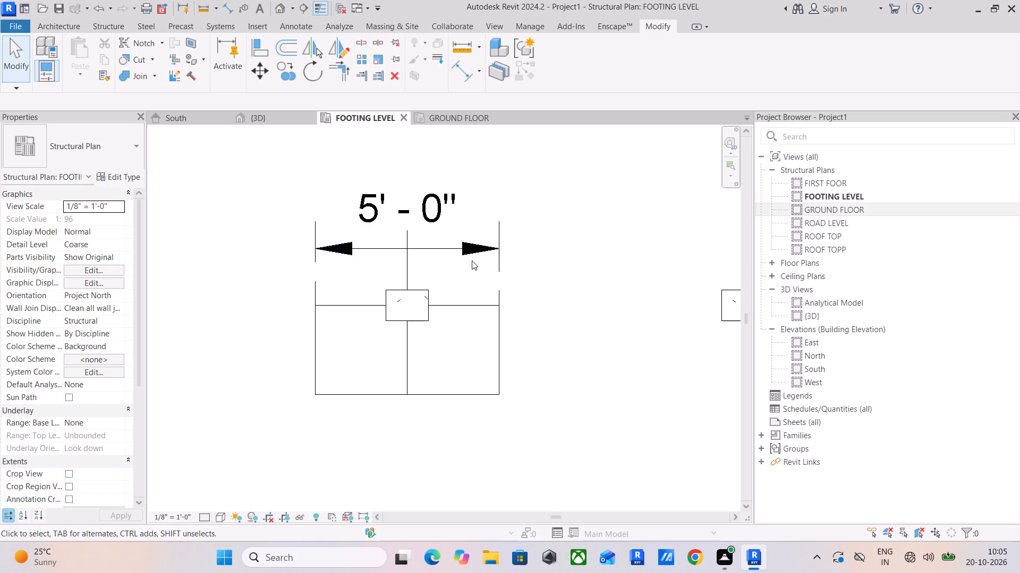
Delete the horizontal aligned dimension just north of the column.
click(474, 251)
key(Delete)
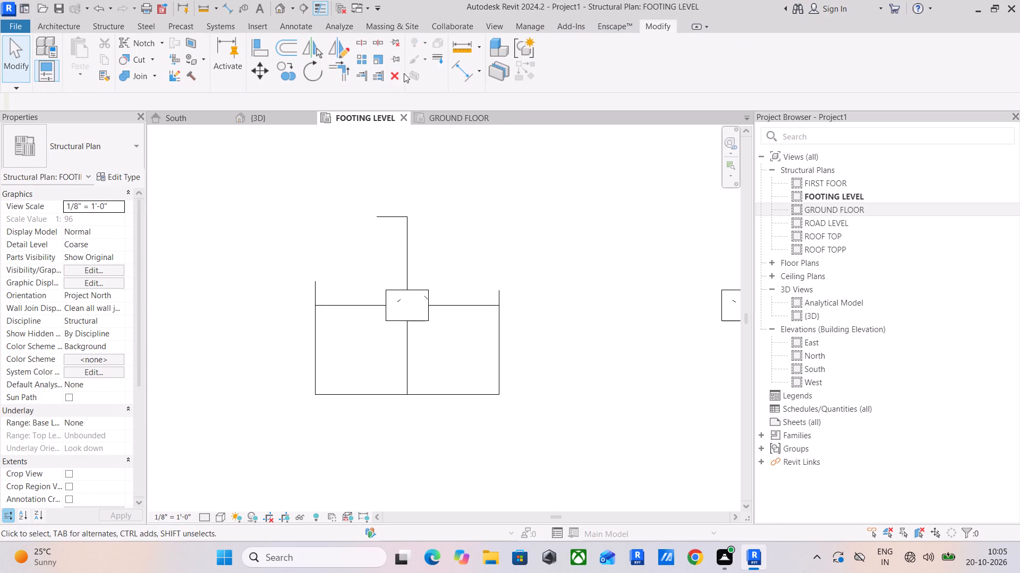
Trim/extend the north end line to meet the east and west lines, closing the rectangular footing outline.
click(345, 67)
click(501, 336)
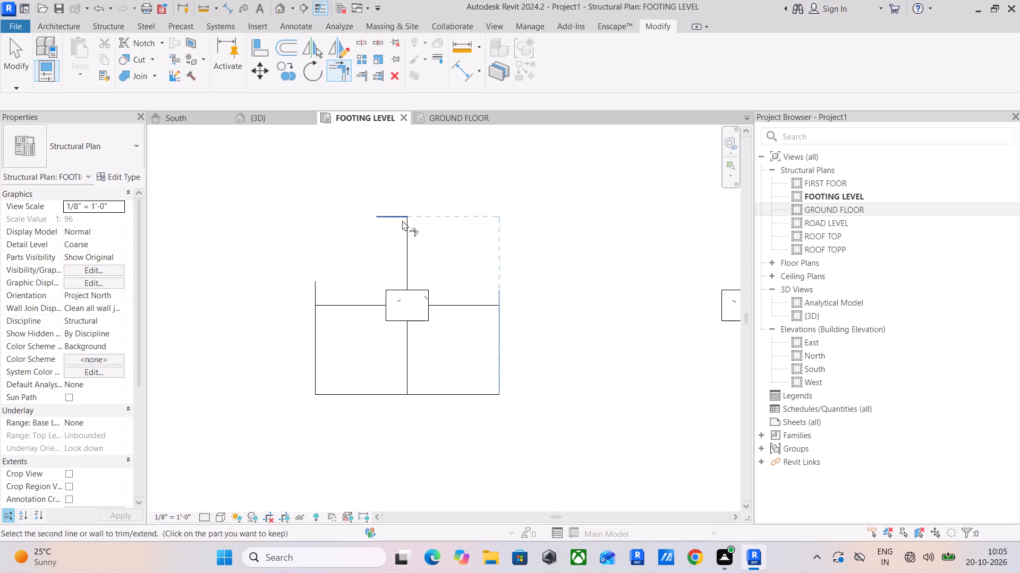
double_click(387, 217)
click(314, 288)
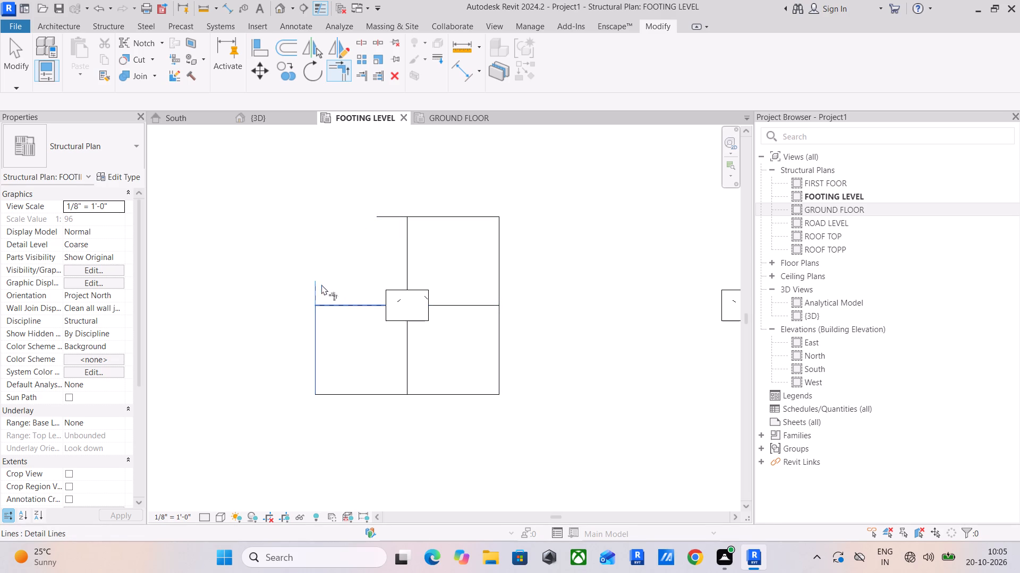
click(387, 218)
key(Escape)
key(Escape)
key(Escape)
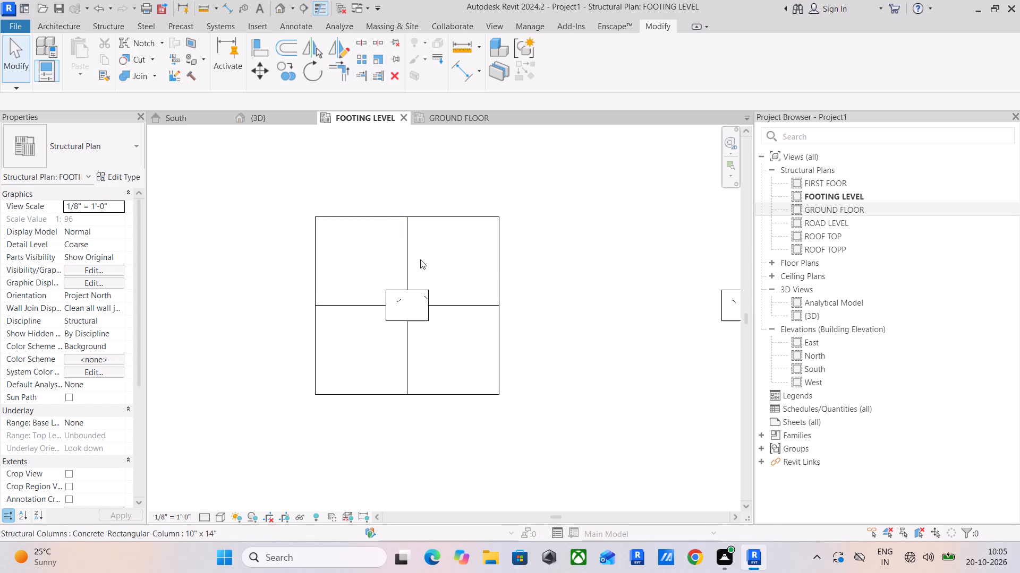
Delete the four construction lines running from the column's faces to the footing outline.
click(411, 244)
key(Delete)
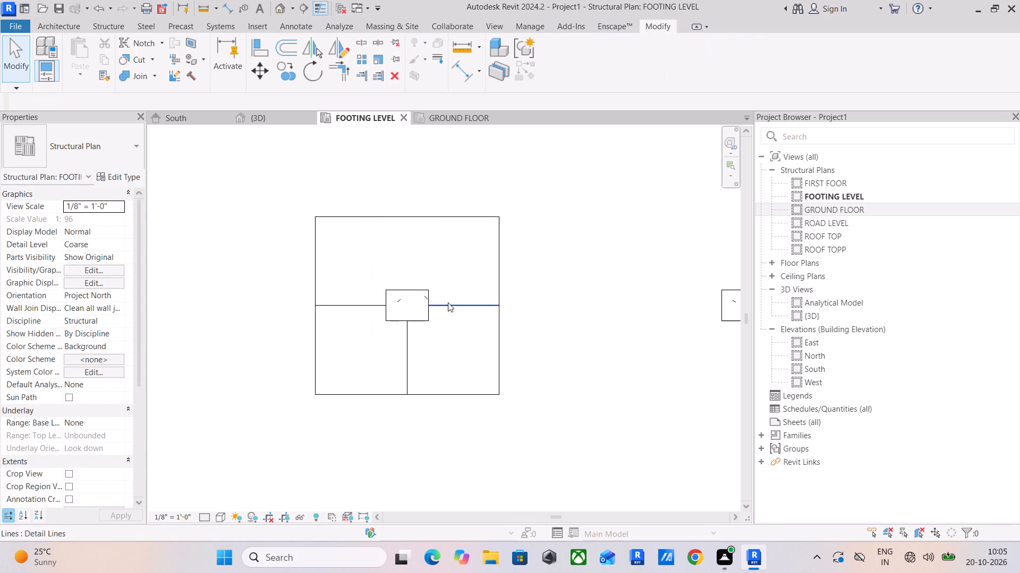
click(458, 302)
key(Delete)
click(407, 358)
key(Delete)
click(355, 309)
key(Delete)
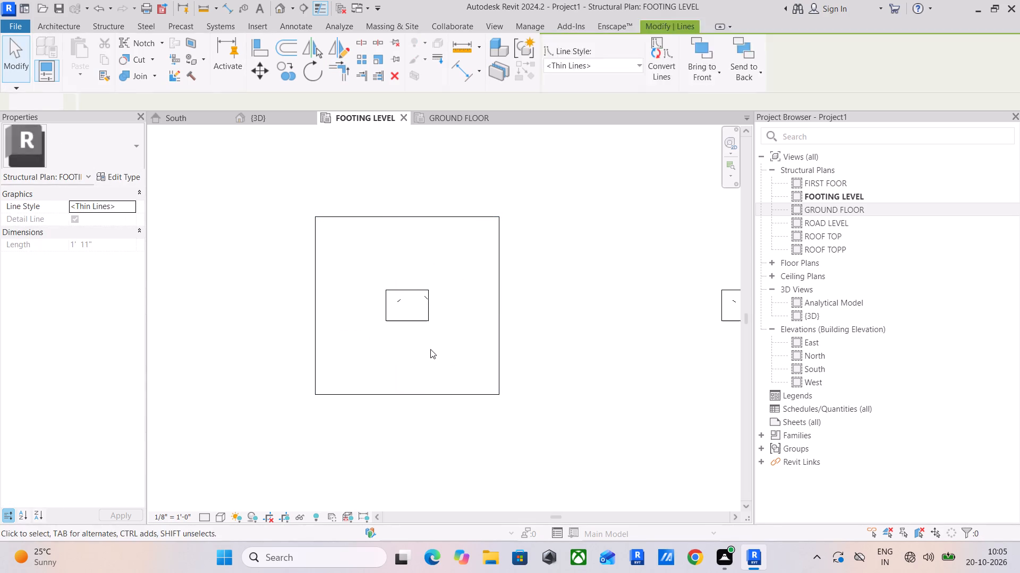
Add an aligned dimension between the outline's south and north lines, placed just east of the footing.
click(460, 73)
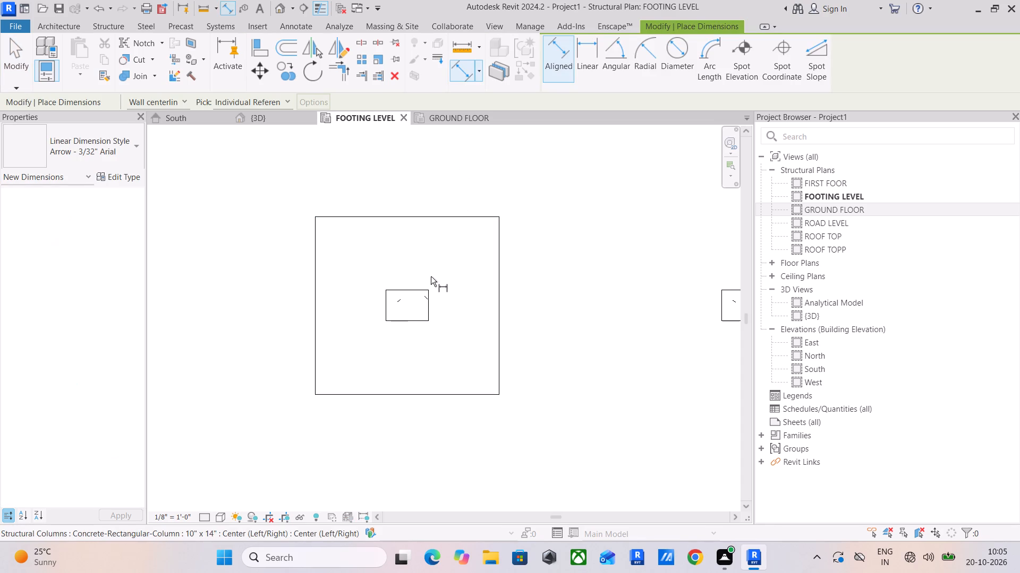
click(463, 393)
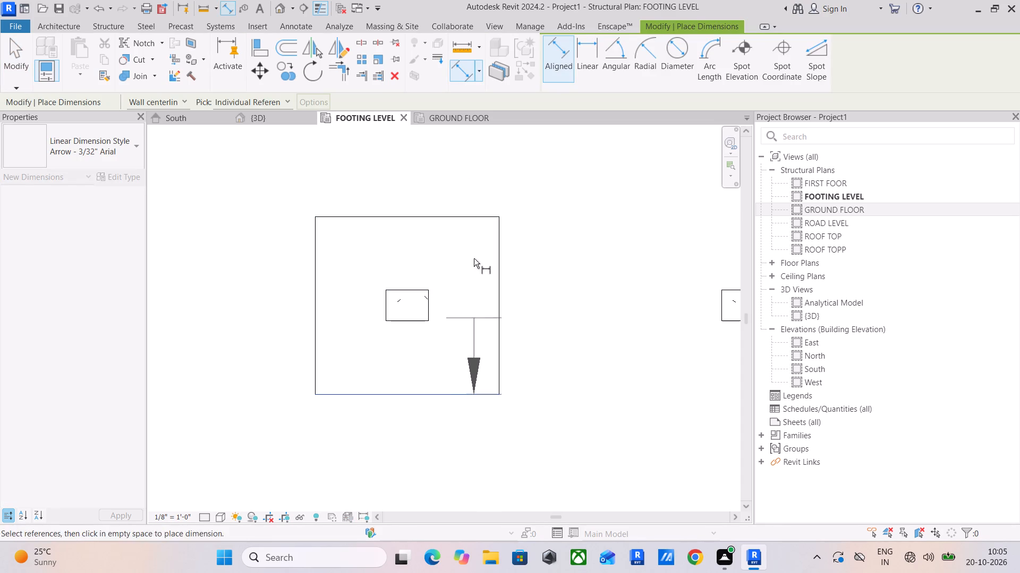
click(463, 219)
click(555, 236)
key(Delete)
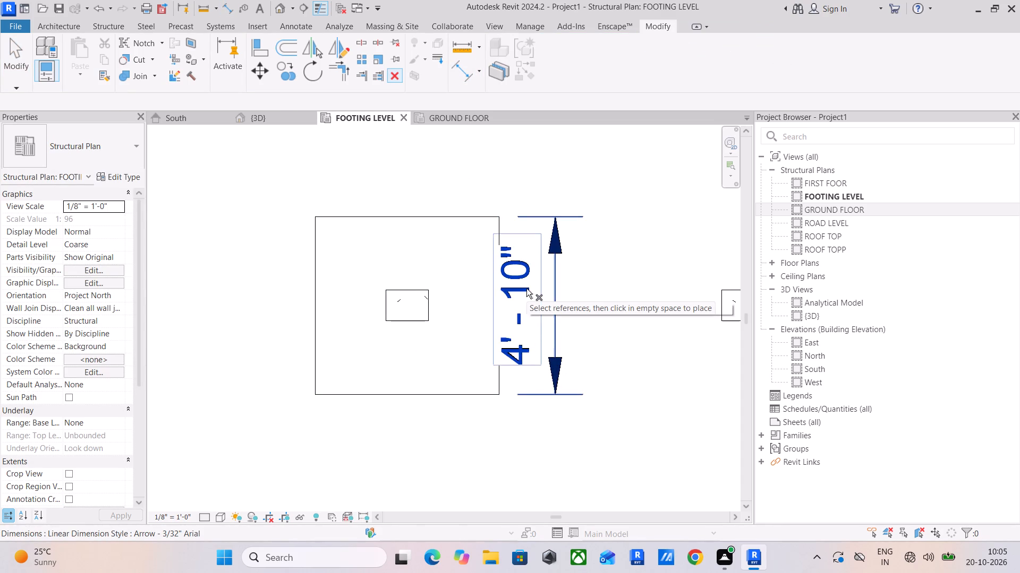
key(Escape)
key(Escape)
key(Escape)
Move the outline's north line by setting its distance from the south line to 4'11".
click(448, 219)
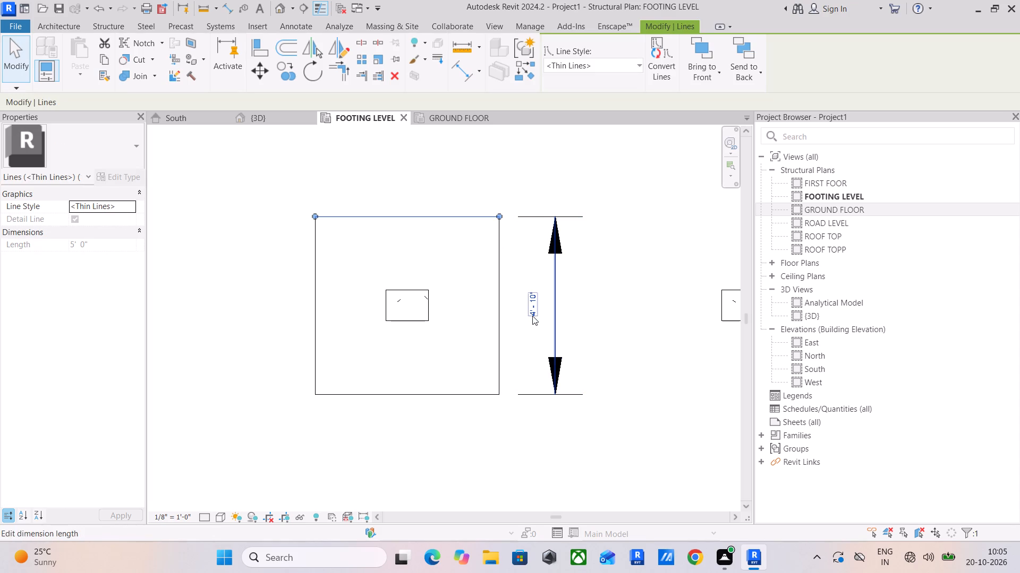
click(534, 313)
key(4)
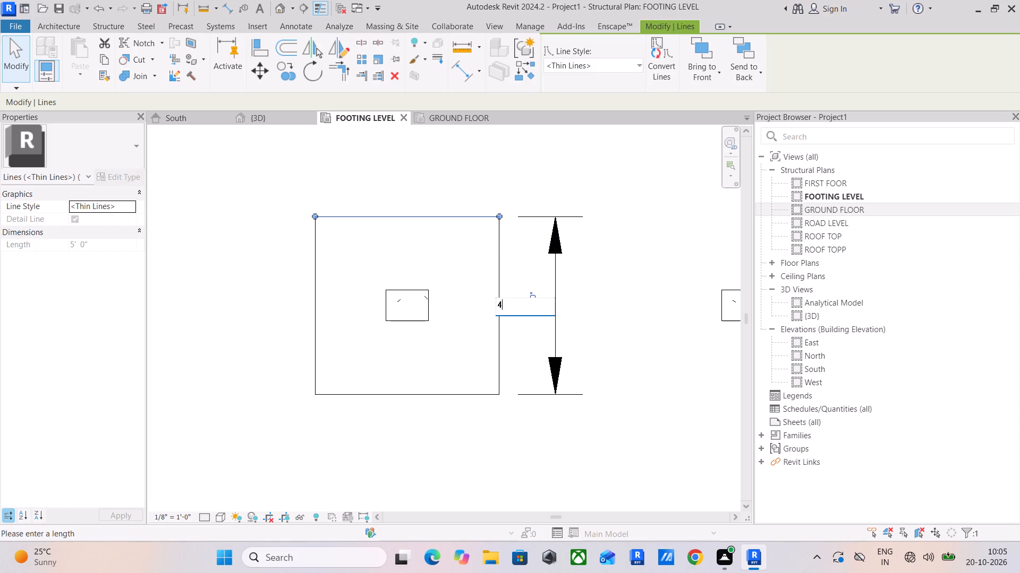
key(apostrophe)
text(11)
key(shift+quotedbl)
key(Return)
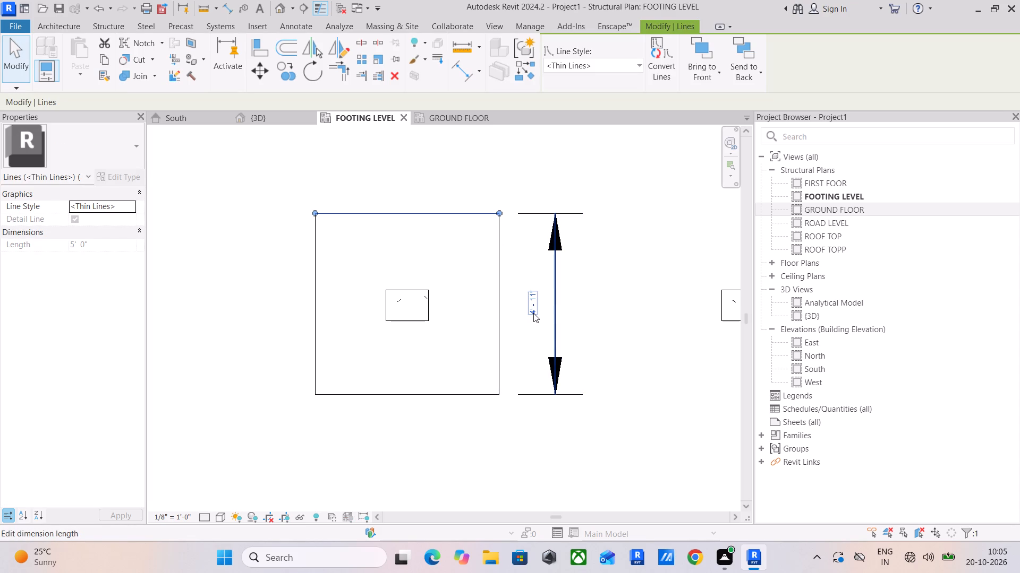
Move the outline's south line by setting its distance from the north line to 5'.
click(427, 396)
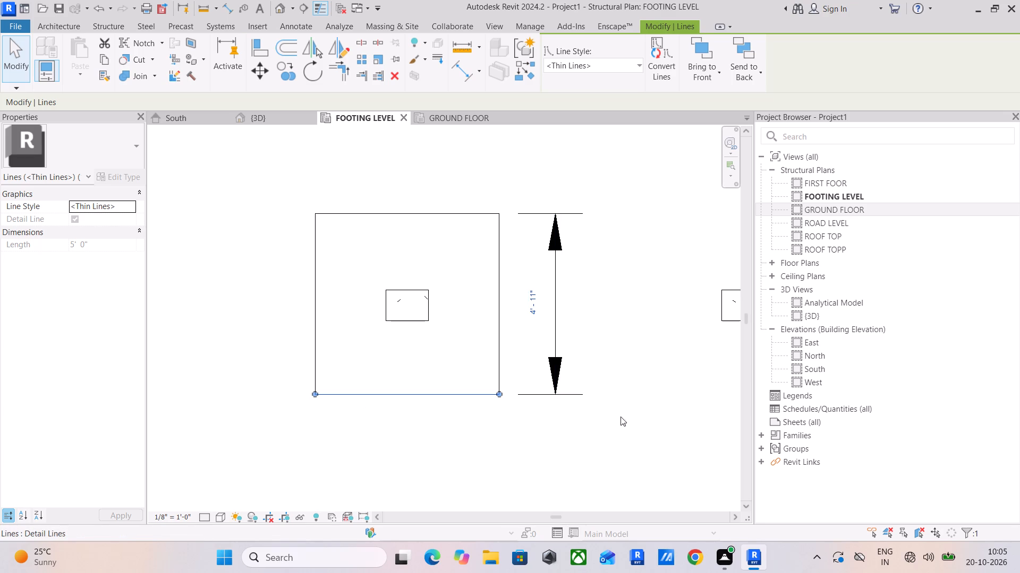
click(539, 313)
text(5')
key(Return)
key(Escape)
key(Escape)
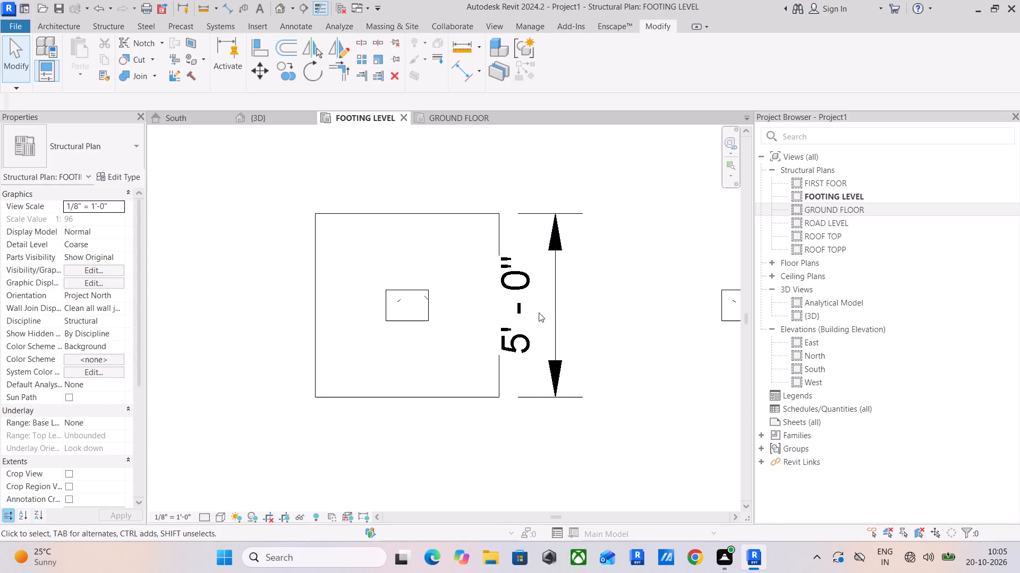
key(Escape)
Delete the vertical aligned dimension just east of the footing outline.
click(558, 295)
key(Delete)
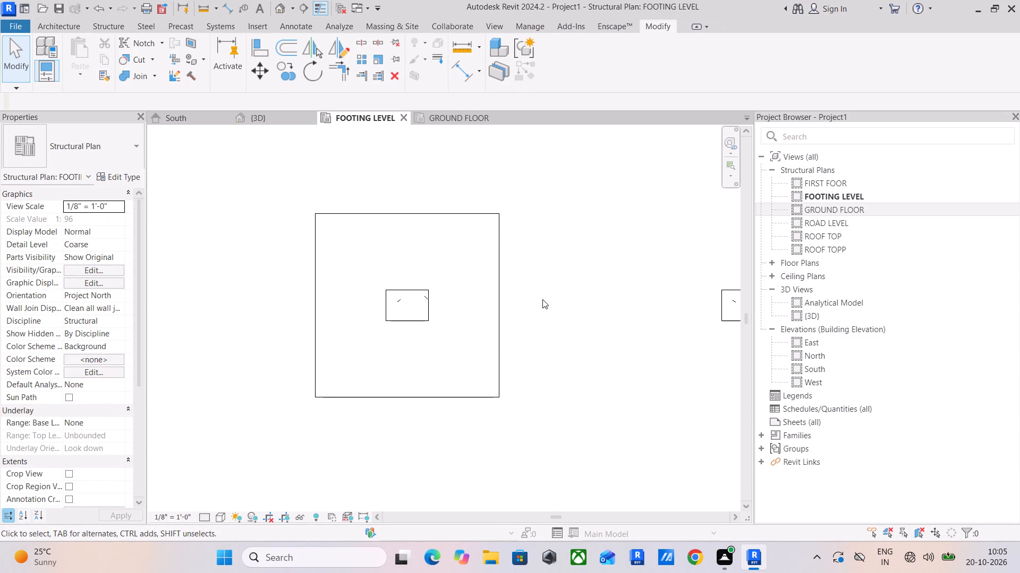
Copy the four footing outline lines, without the column, onto the neighbouring column to the east, using matching column corners as reference points.
scroll(541, 303, down, 6)
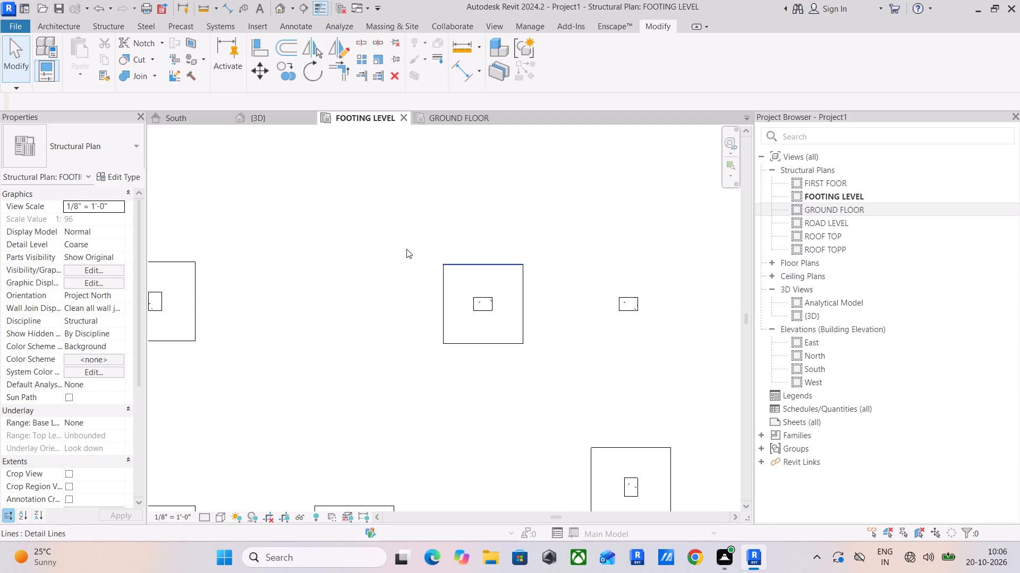
drag(410, 249, 554, 400)
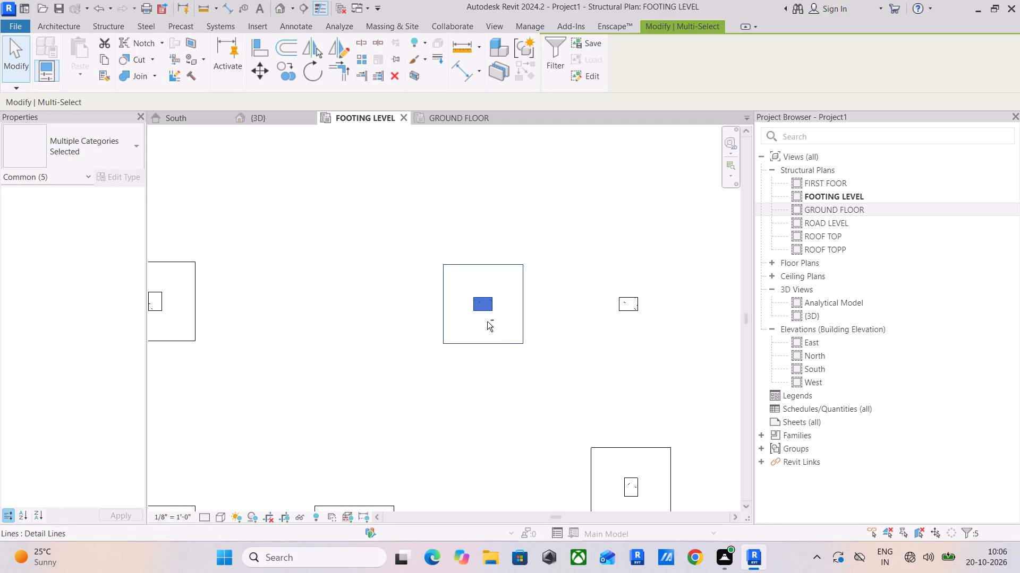
shift+click(487, 311)
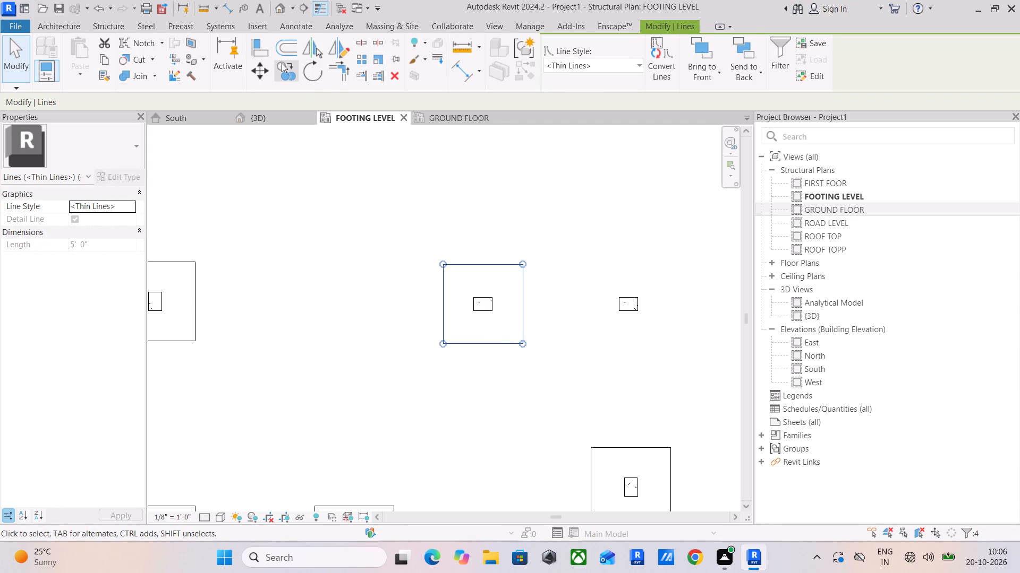
click(281, 64)
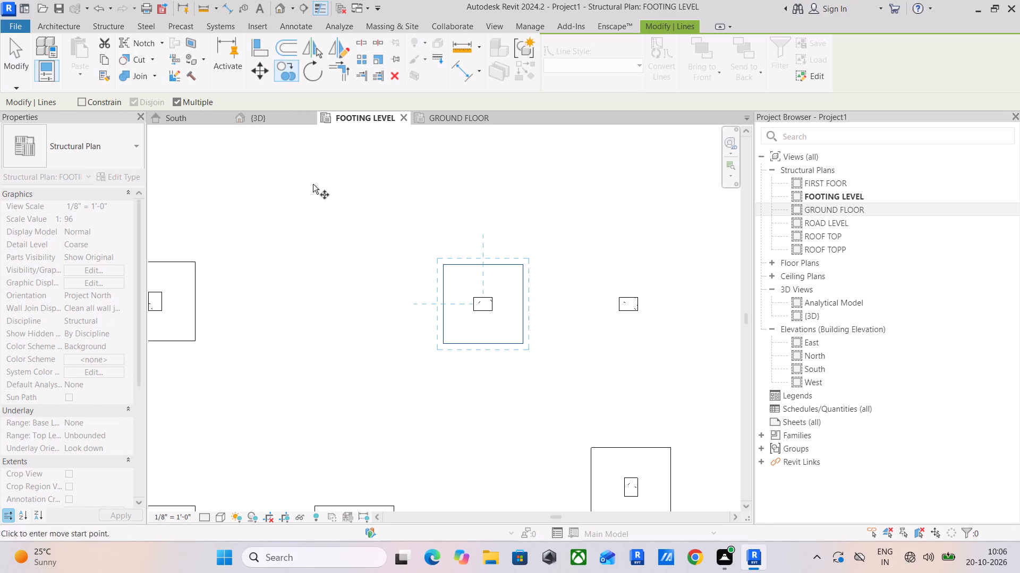
click(441, 264)
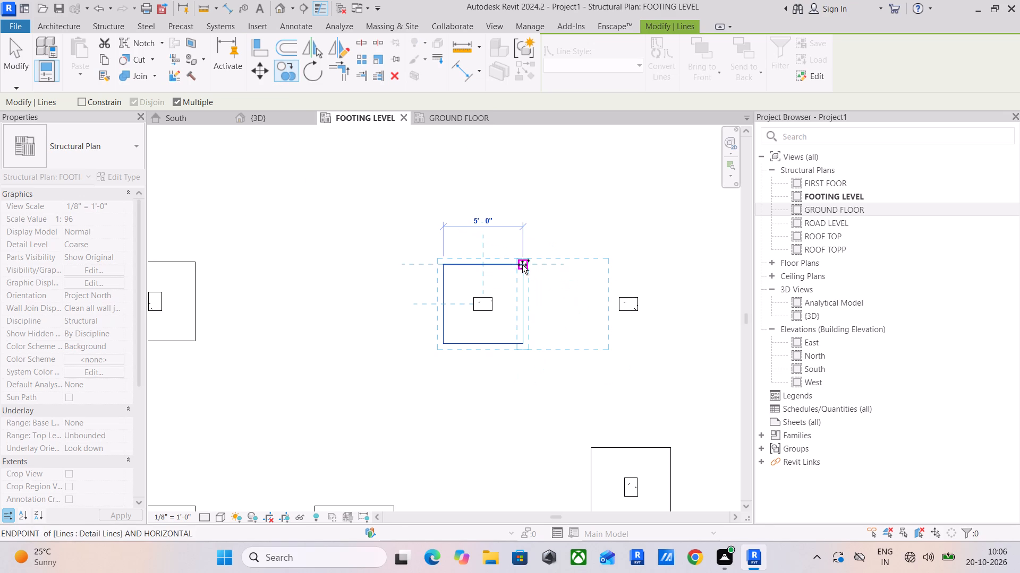
key(Escape)
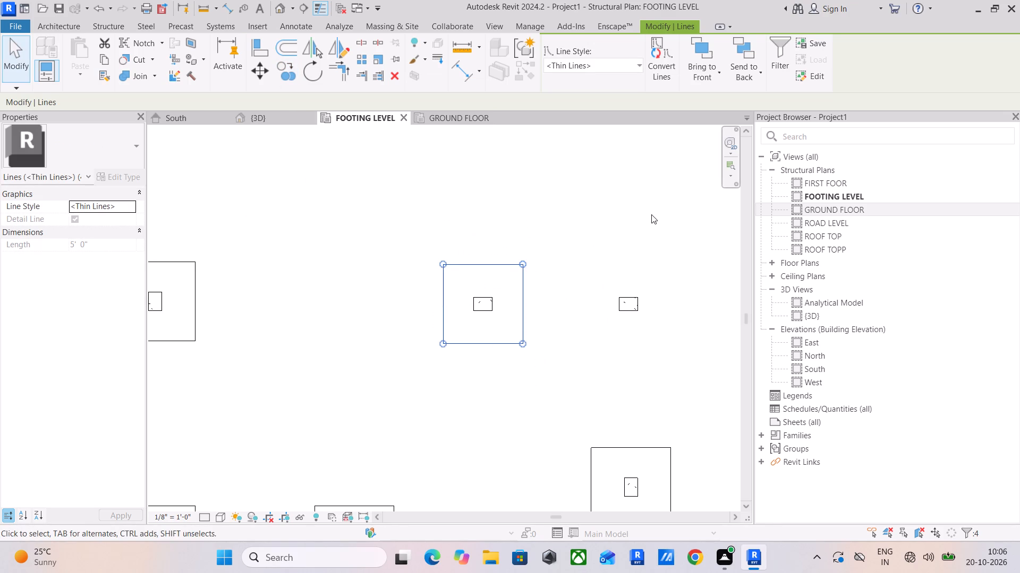
click(294, 76)
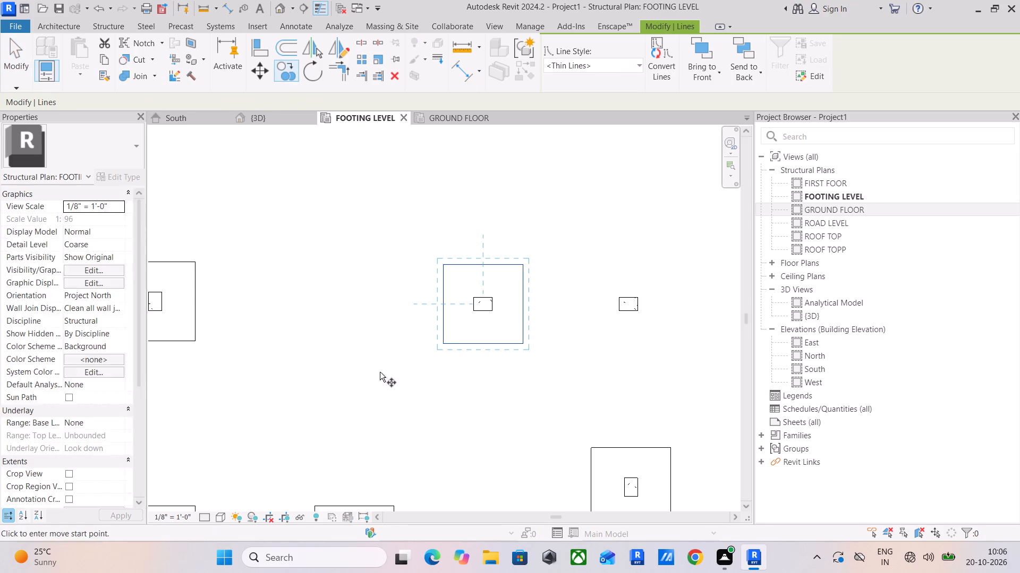
scroll(472, 299, up, 3)
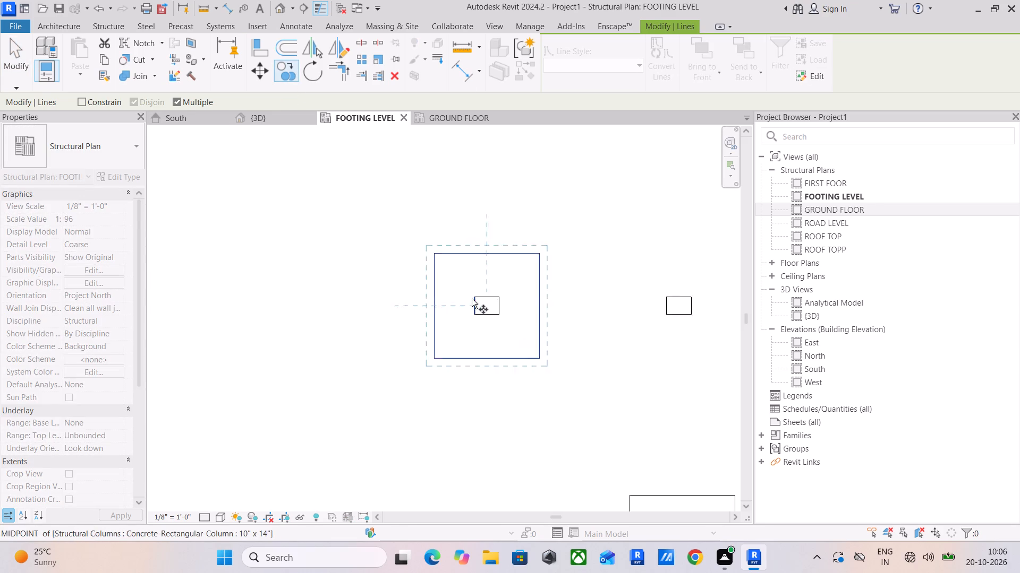
scroll(472, 299, up, 1)
click(473, 297)
scroll(641, 314, down, 5)
middle_drag(637, 314, 500, 308)
scroll(540, 301, up, 2)
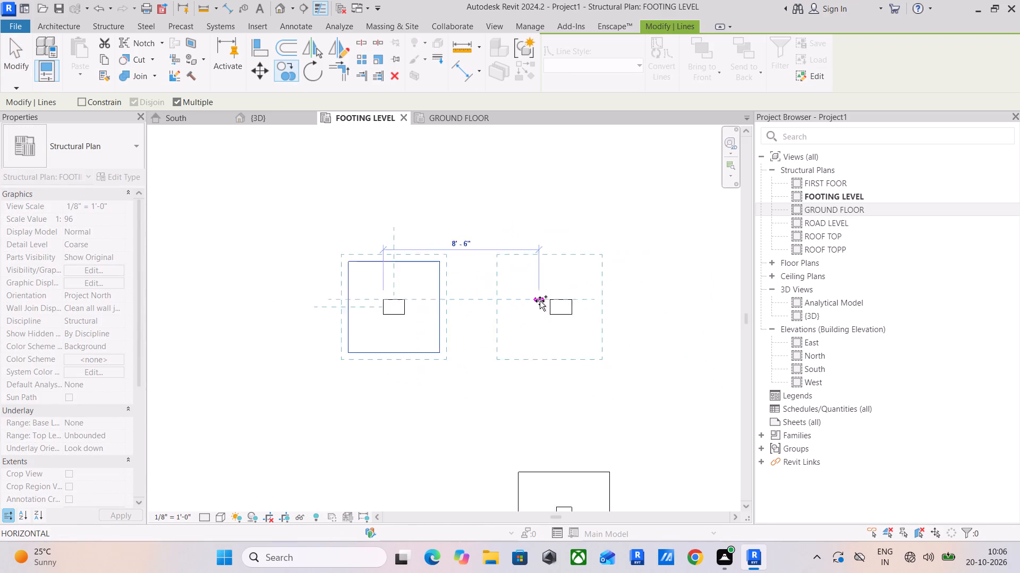
scroll(540, 301, up, 3)
click(558, 299)
key(Escape)
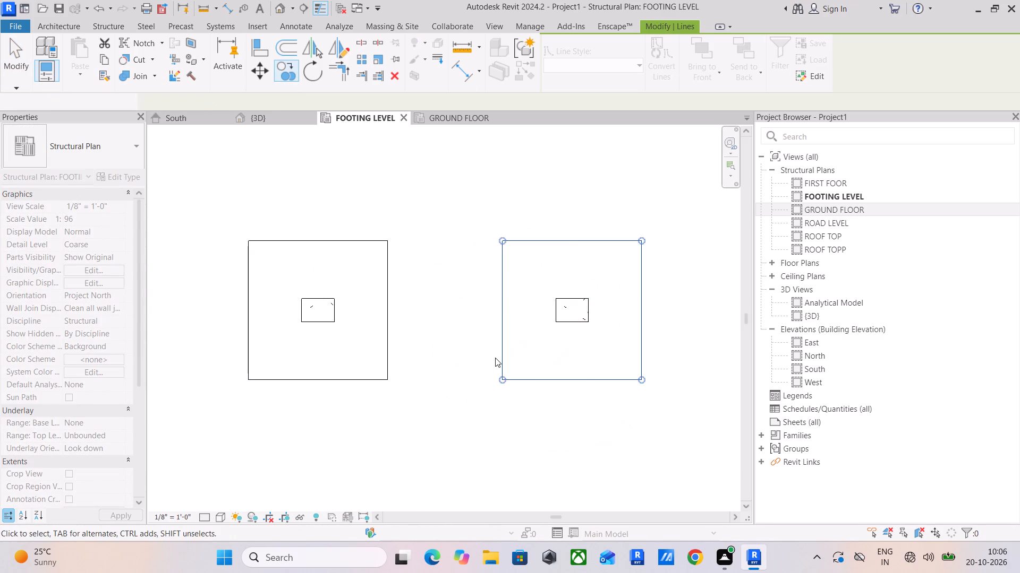
key(Escape)
key(Escape)
scroll(495, 358, down, 8)
middle_drag(494, 364, 525, 311)
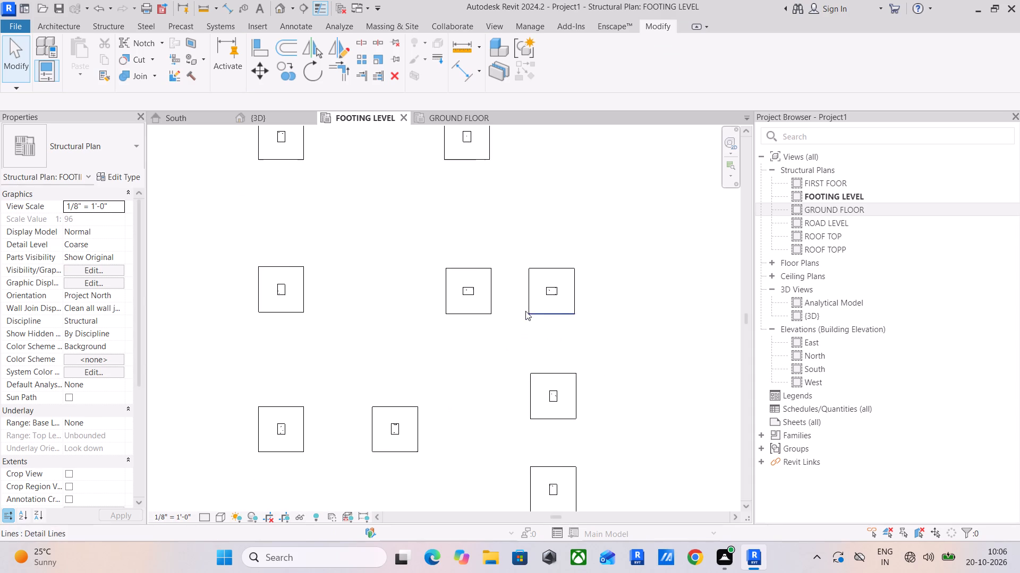
Look over the footing outlines around all the columns in the FOOTING LEVEL plan.
scroll(513, 335, down, 4)
middle_drag(495, 394, 477, 328)
scroll(477, 328, down, 3)
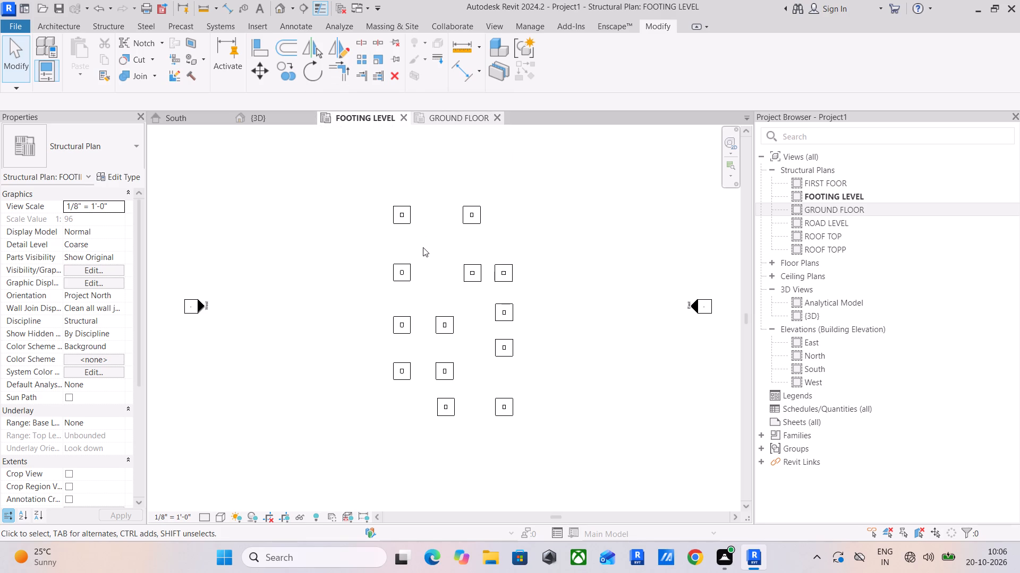
scroll(423, 250, down, 2)
middle_drag(423, 251, 423, 227)
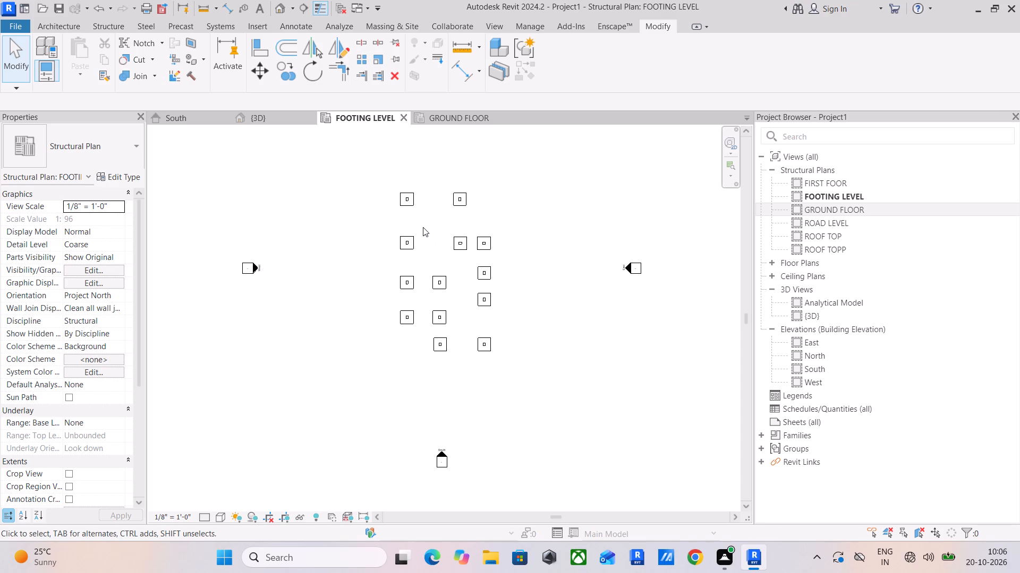
scroll(460, 241, down, 2)
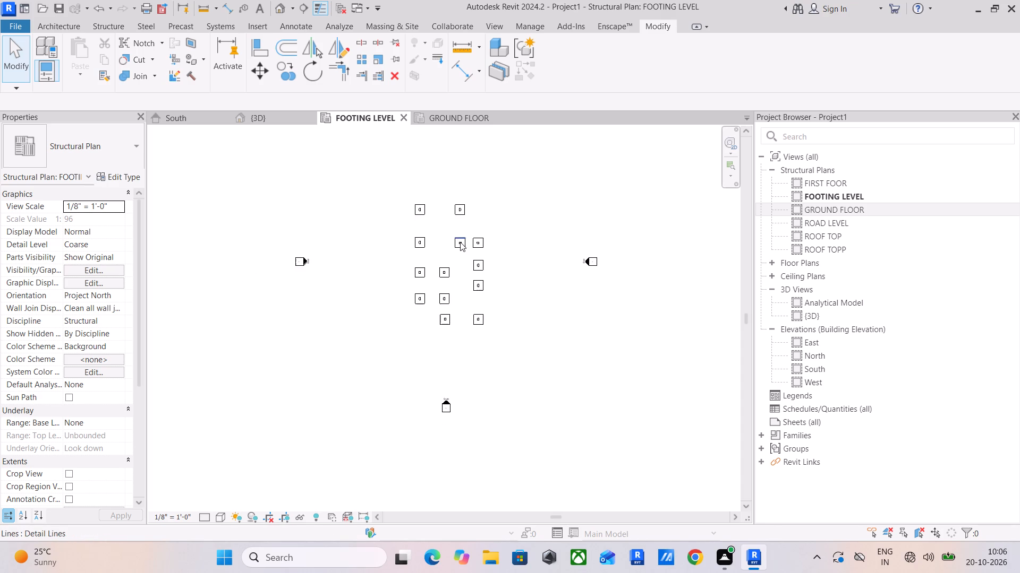
scroll(460, 242, down, 1)
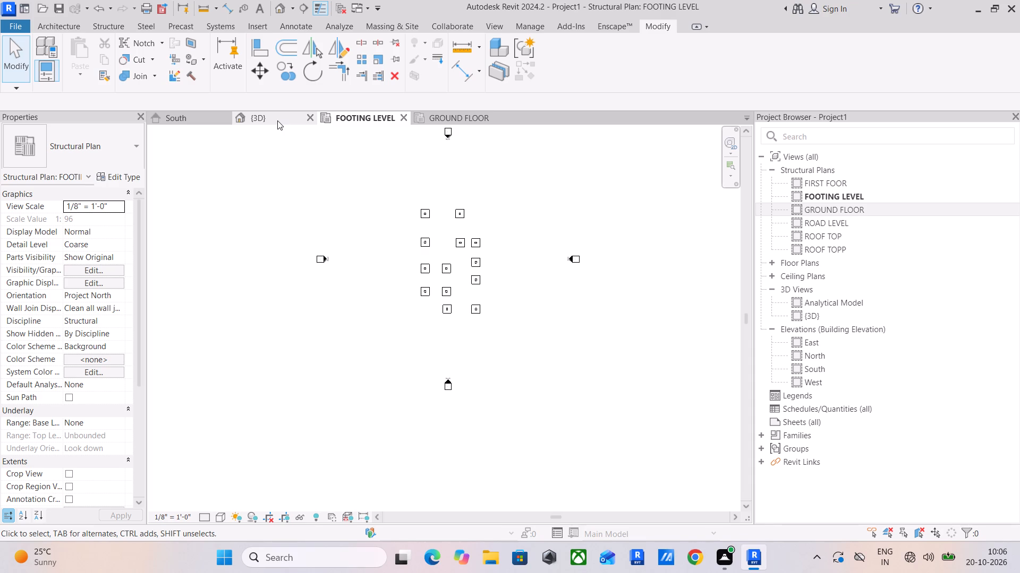
Temporarily hide the villa and site model in the {3D} view, leaving the structural columns and levels.
click(277, 120)
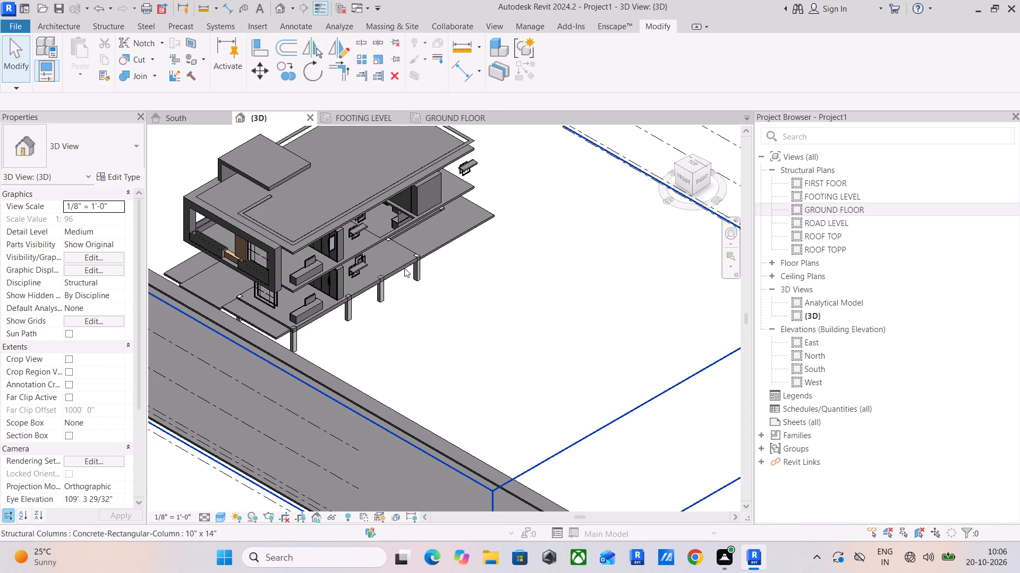
click(404, 268)
text(hh)
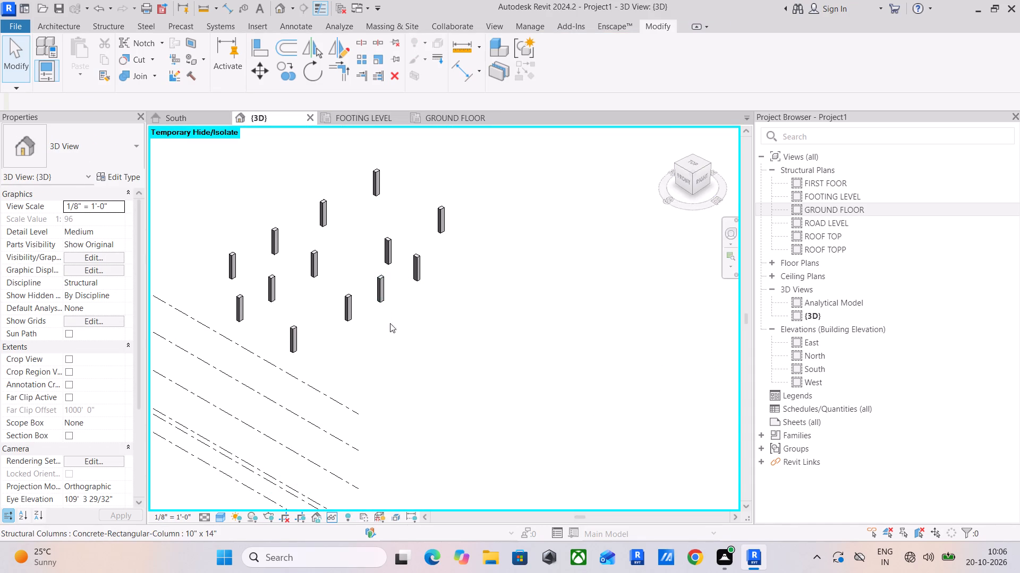
Examine the column heights against the level lines from the front in the {3D} view.
click(682, 178)
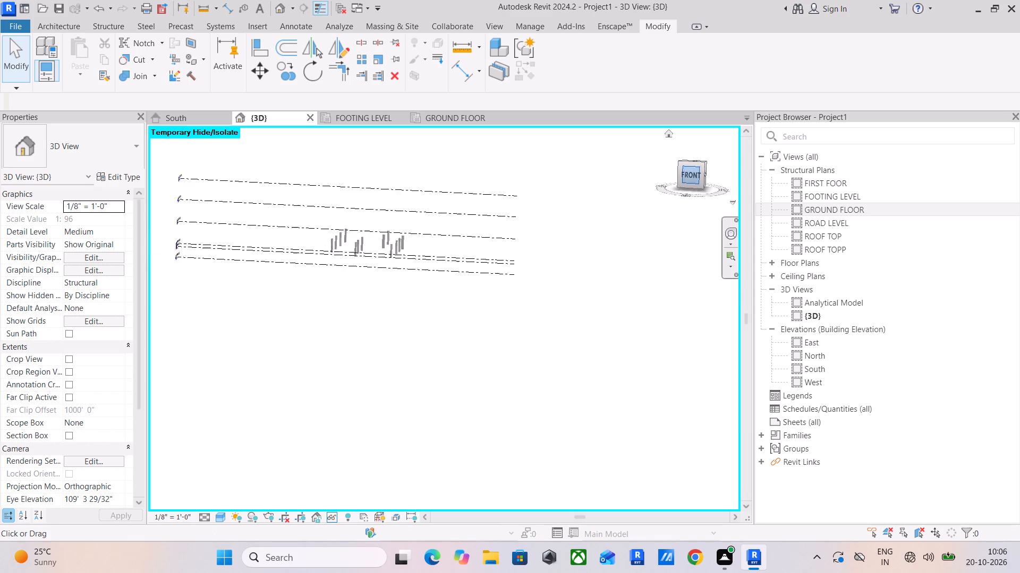
scroll(454, 360, up, 5)
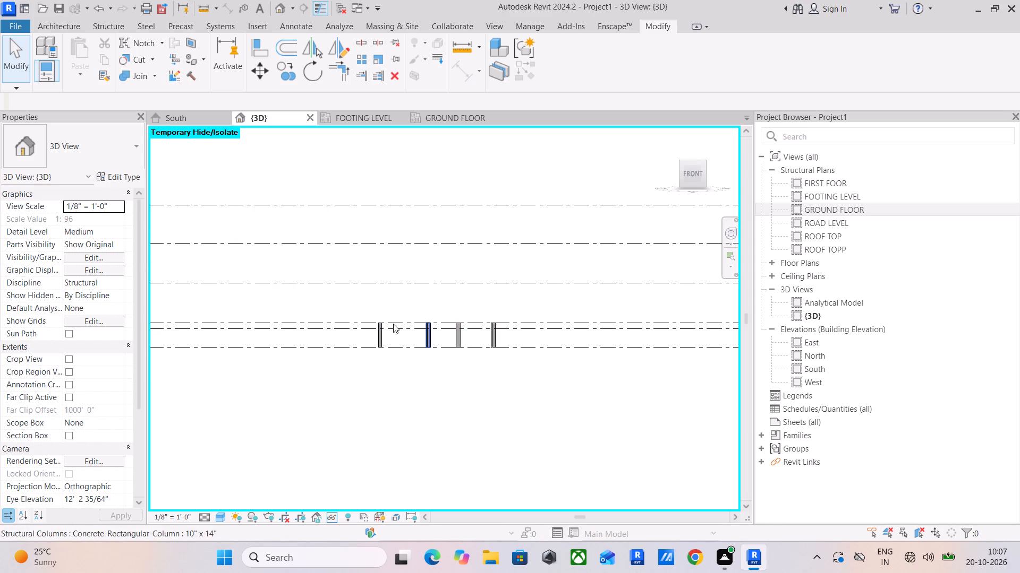
scroll(379, 333, up, 6)
scroll(379, 333, down, 3)
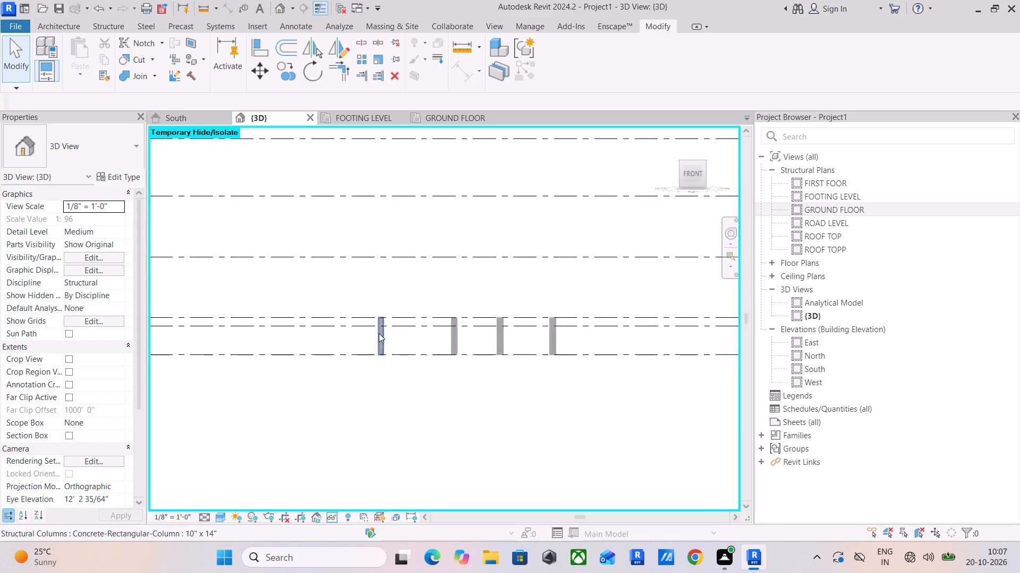
scroll(379, 333, down, 3)
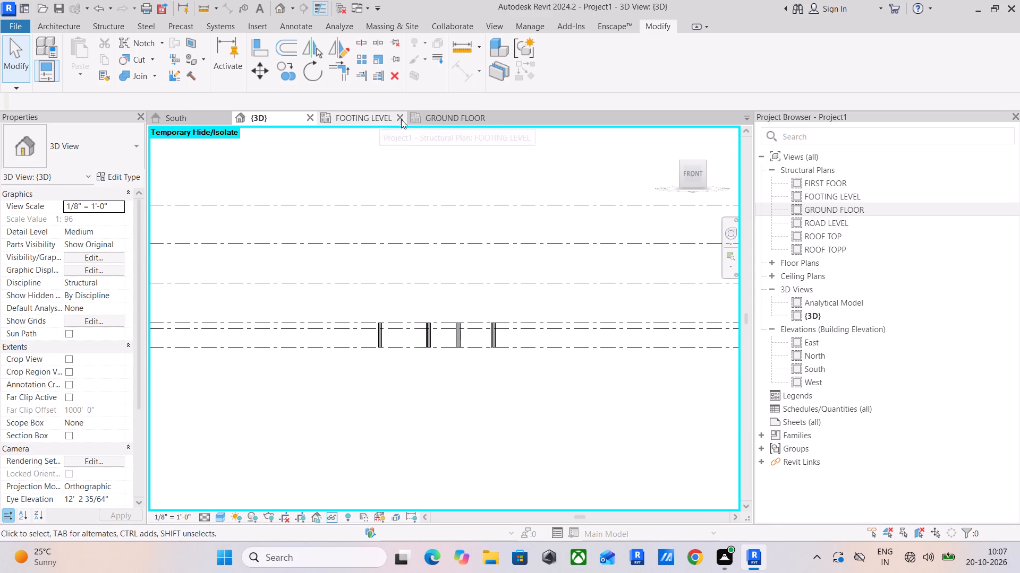
In the FOOTING LEVEL plan, start an isolated foundation and duplicate the Footing-Rectangular 72" x 48" x 18" type as 5' x 5'.
click(355, 117)
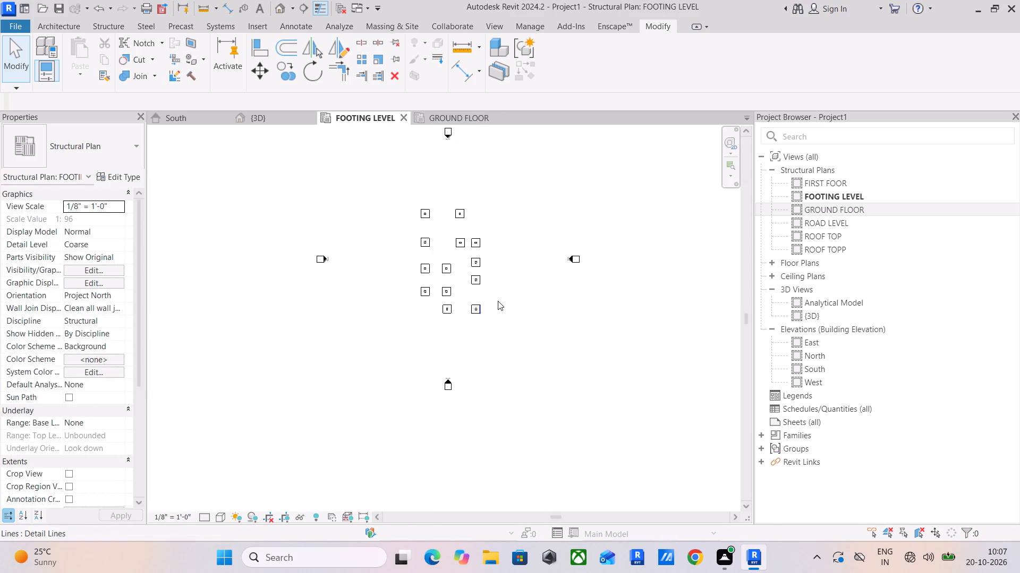
scroll(494, 288, up, 4)
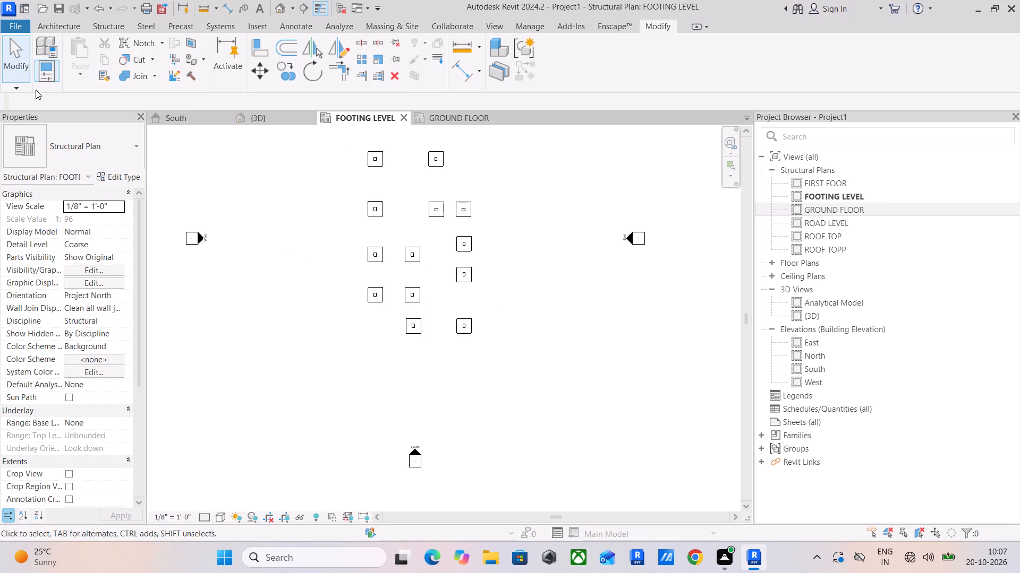
click(114, 22)
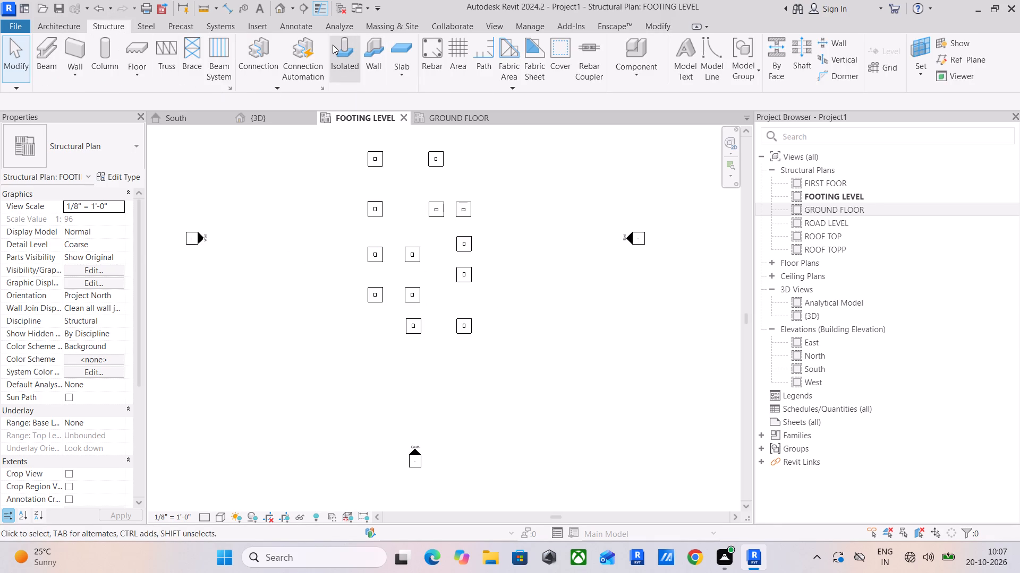
click(334, 47)
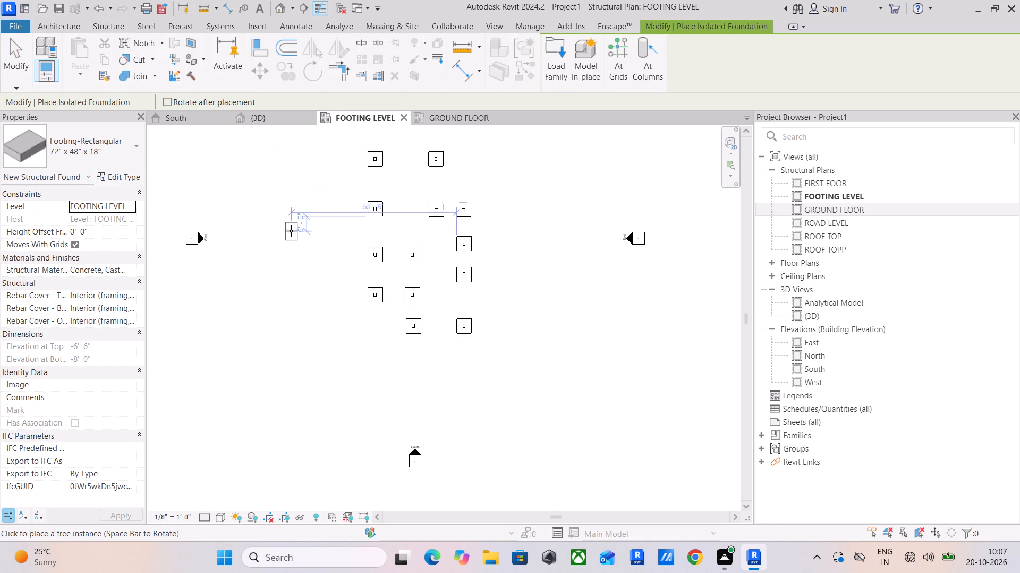
click(133, 176)
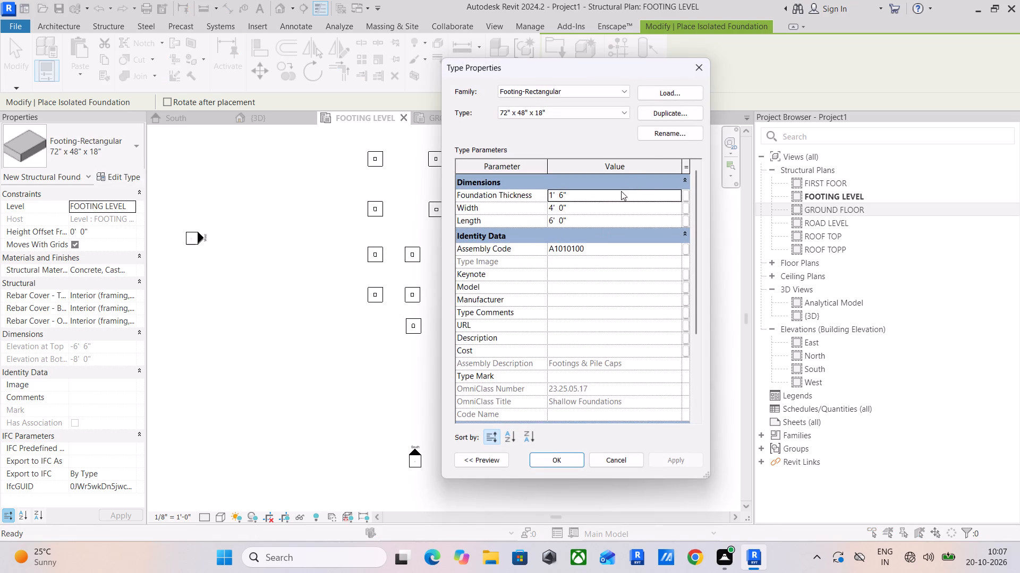
click(665, 111)
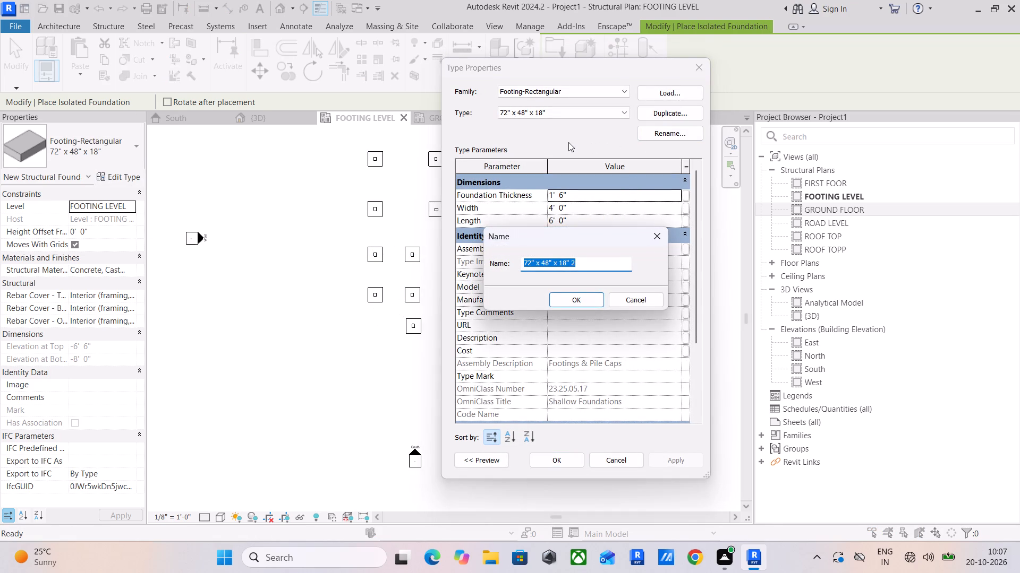
text(5' x 5')
key(Return)
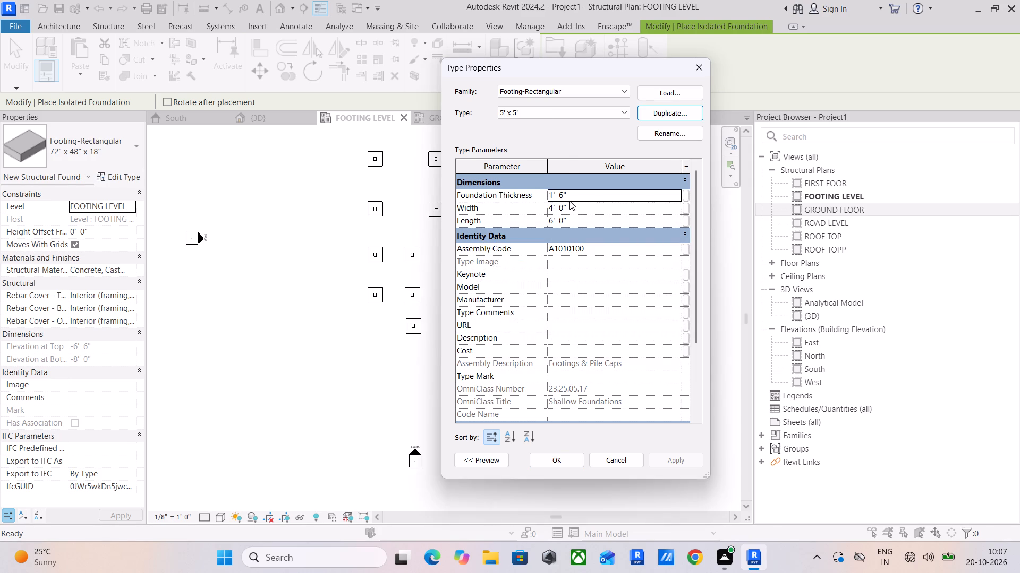
Set the 5' x 5' footing type's width and length to 5' each and apply them.
click(574, 206)
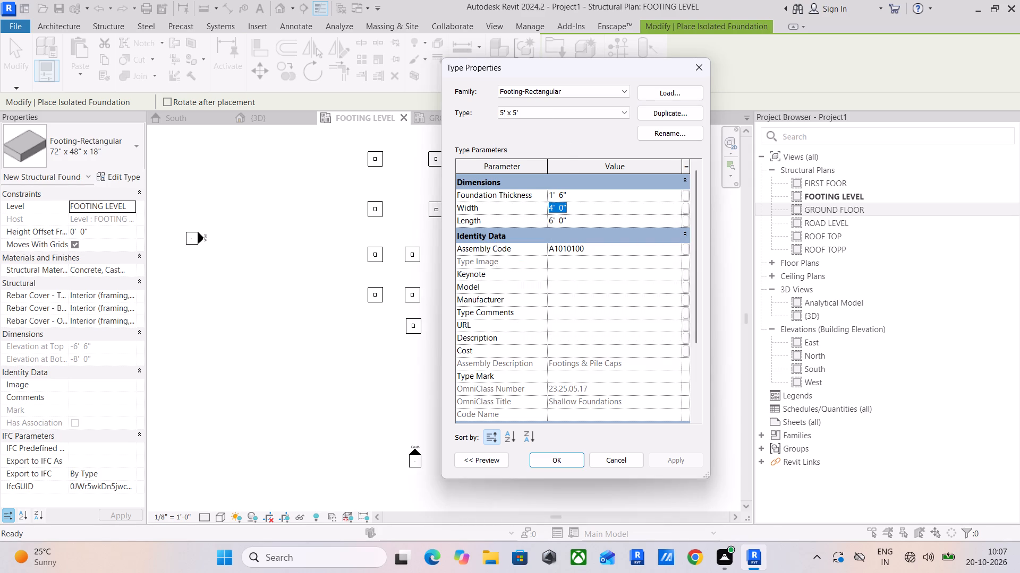
text(5')
key(Return)
click(573, 218)
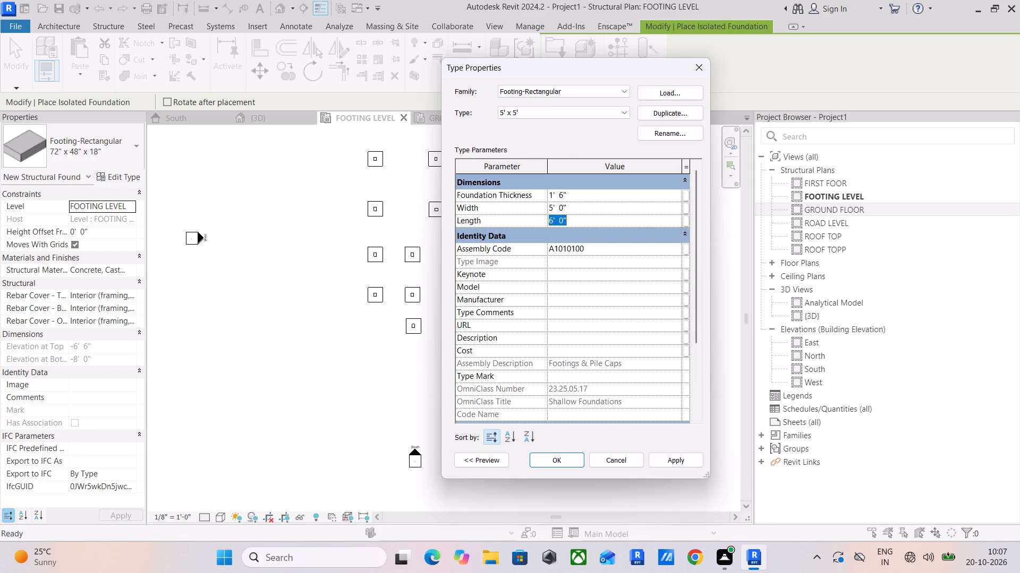
text(5')
key(Return)
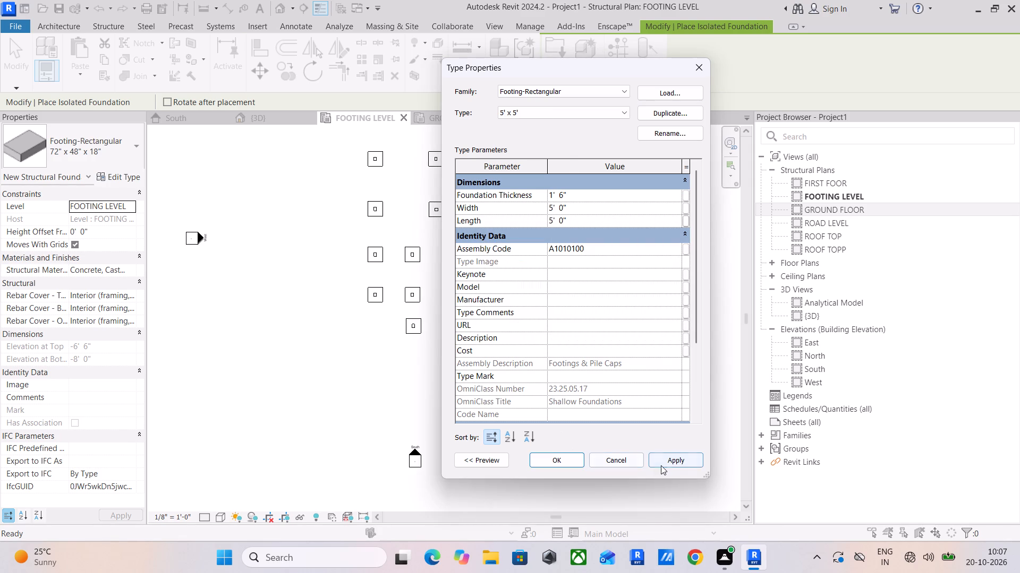
click(662, 464)
click(573, 457)
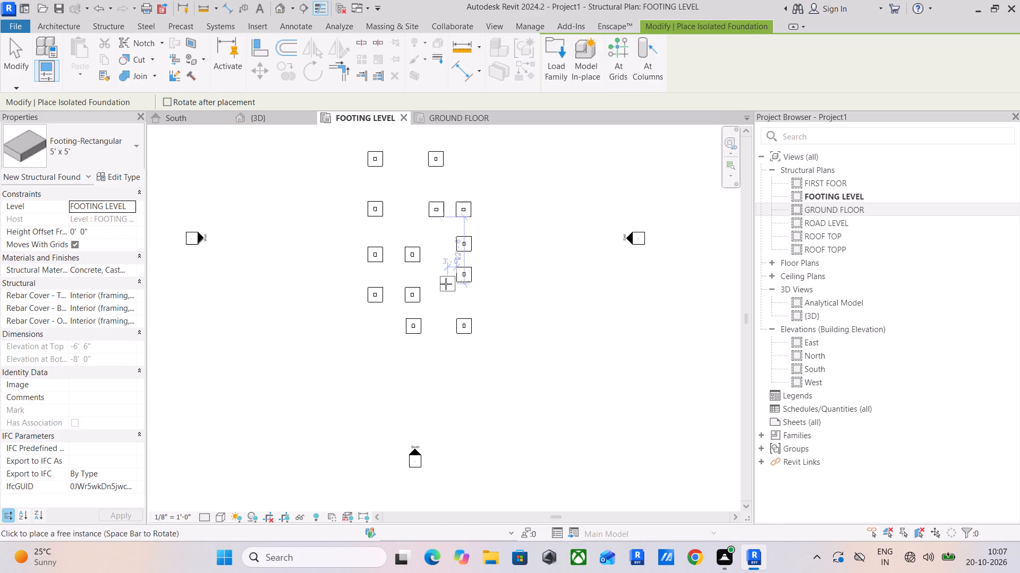
Place one 5' x 5' isolated footing roughly over each of the eight southern column outlines, offset from the columns.
scroll(370, 295, up, 11)
click(377, 293)
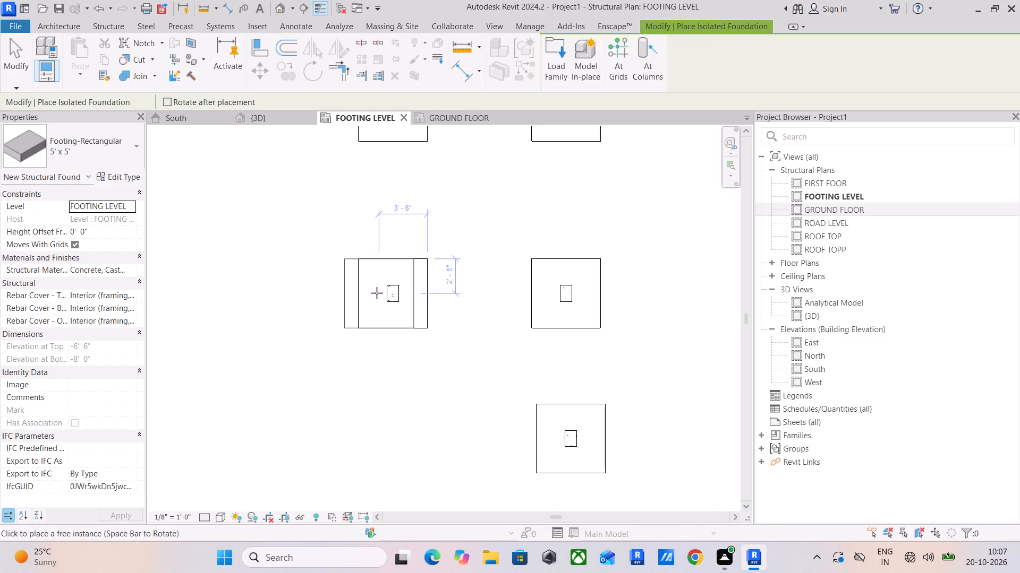
middle_drag(392, 236, 387, 396)
click(414, 264)
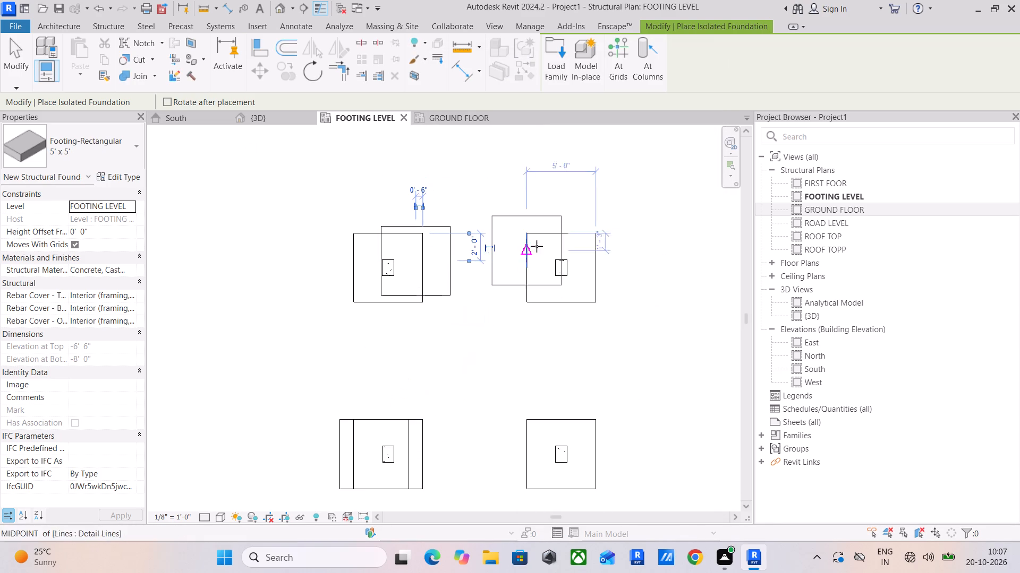
click(549, 243)
scroll(600, 264, down, 4)
click(600, 364)
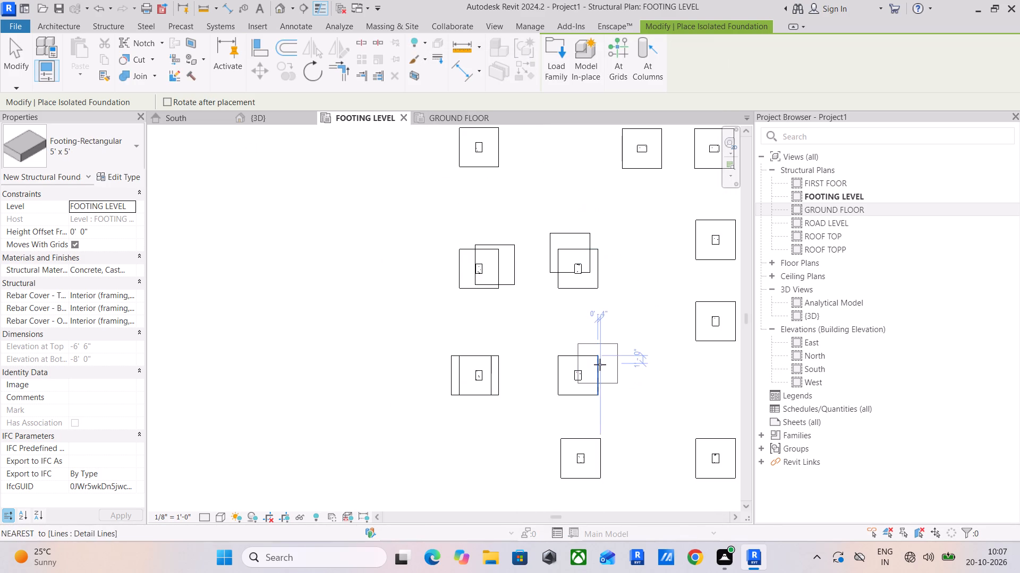
click(566, 439)
middle_drag(617, 442, 431, 372)
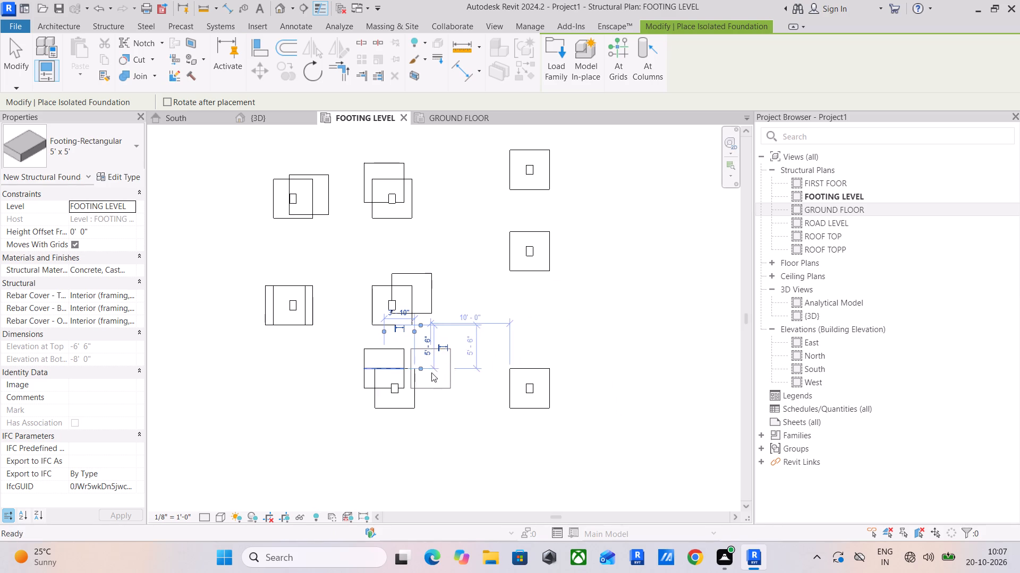
drag(518, 380, 515, 376)
click(514, 230)
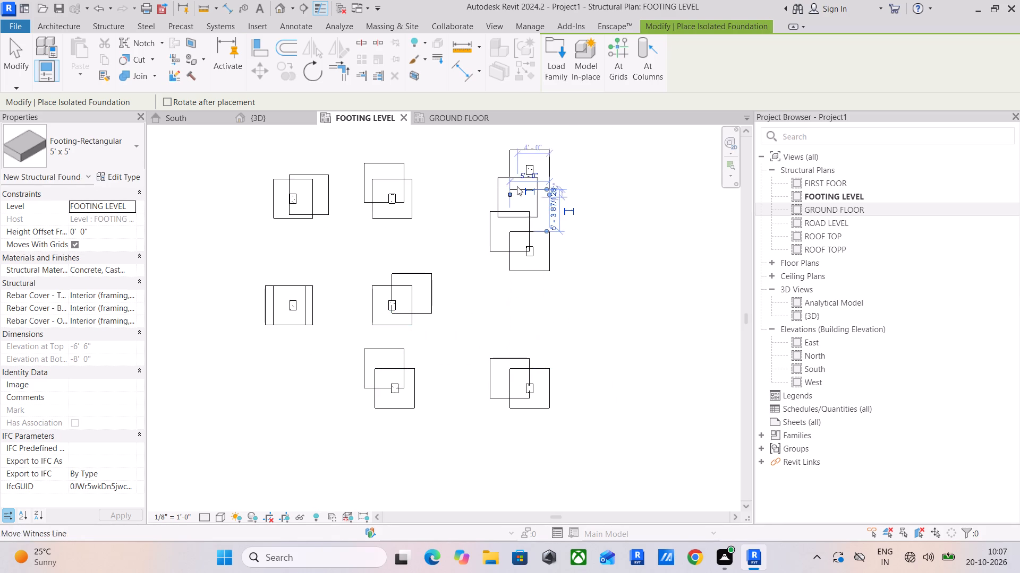
click(511, 155)
Place one 5' x 5' isolated footing roughly over each of the five northern column outlines and finish placing.
middle_drag(479, 231, 596, 426)
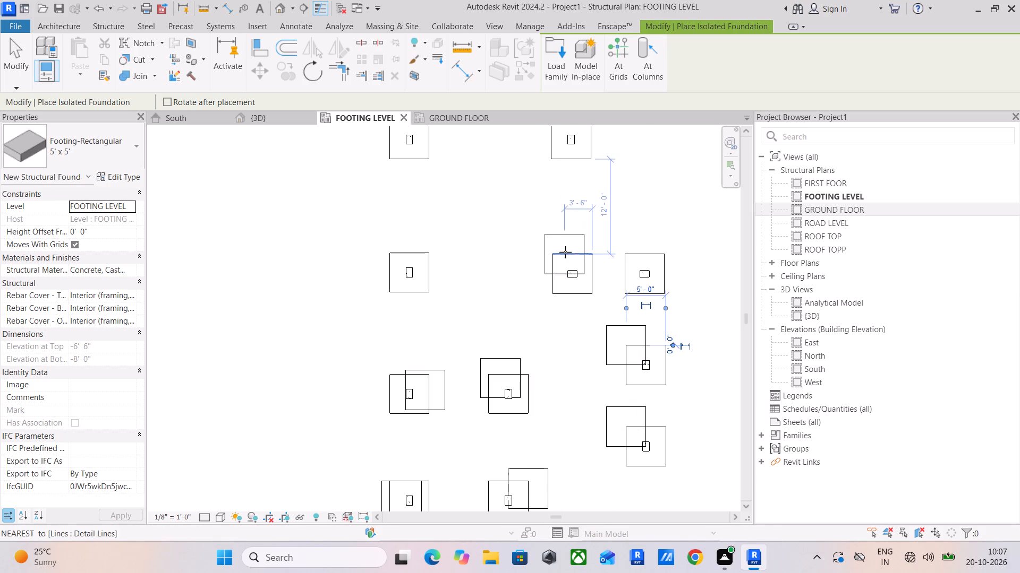
click(566, 256)
click(634, 254)
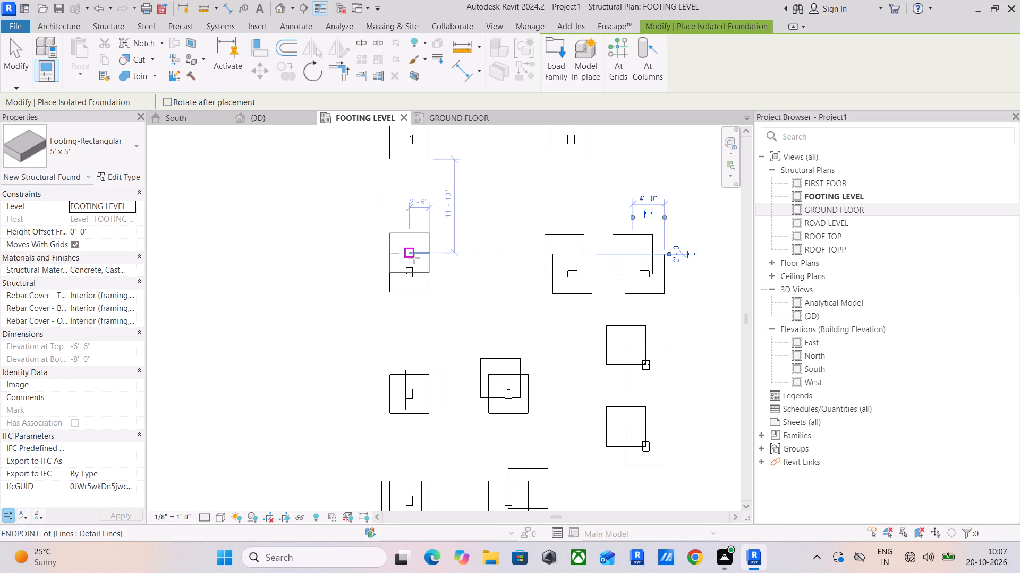
click(414, 258)
middle_drag(418, 215, 418, 252)
click(413, 198)
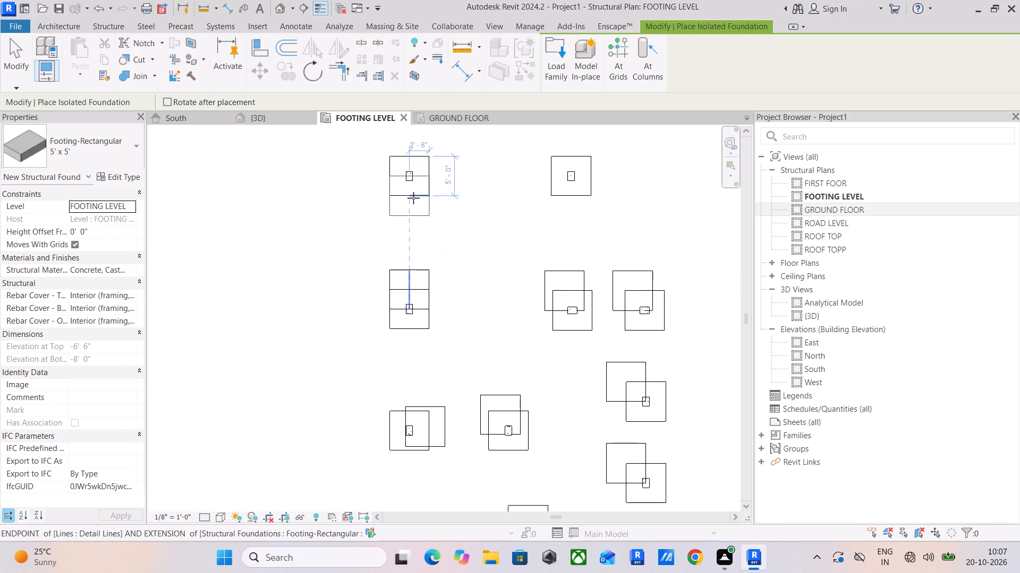
click(564, 192)
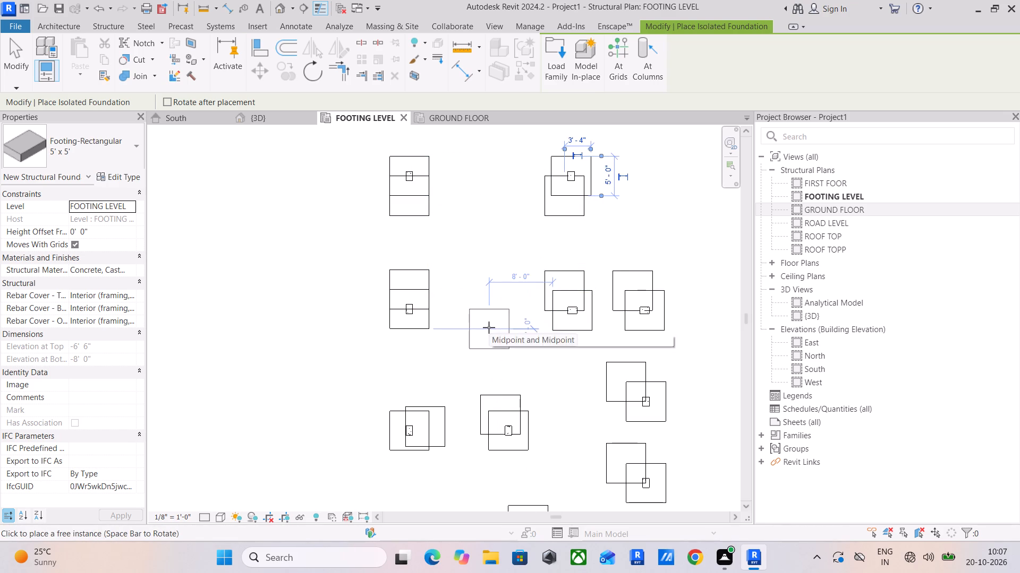
key(Escape)
key(Escape)
key(Escape)
key(Escape)
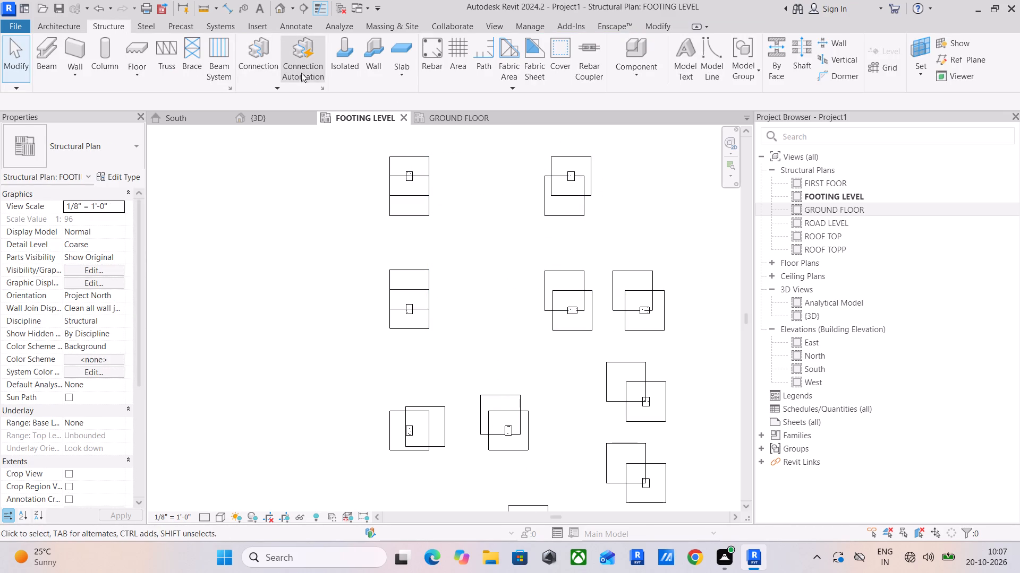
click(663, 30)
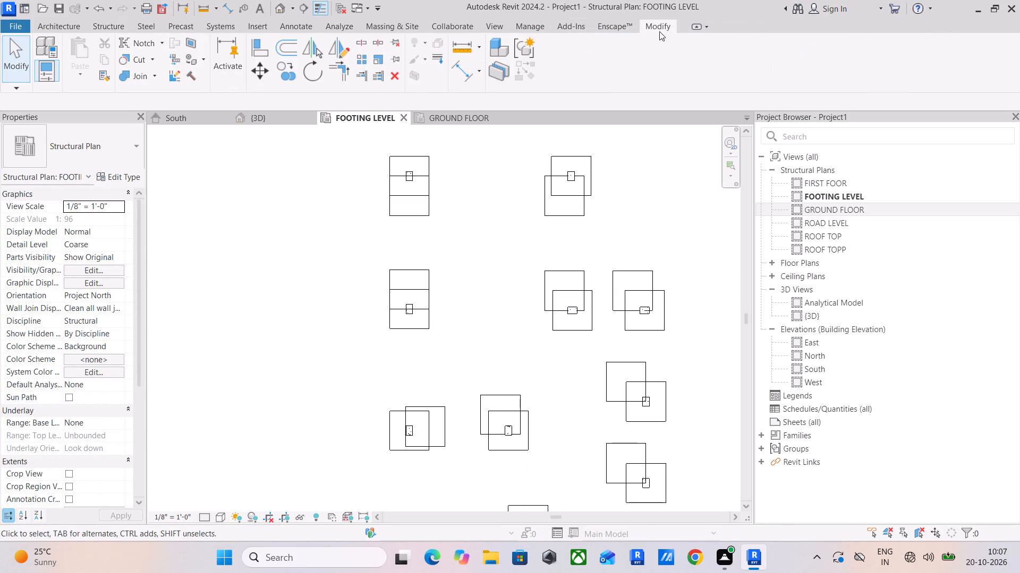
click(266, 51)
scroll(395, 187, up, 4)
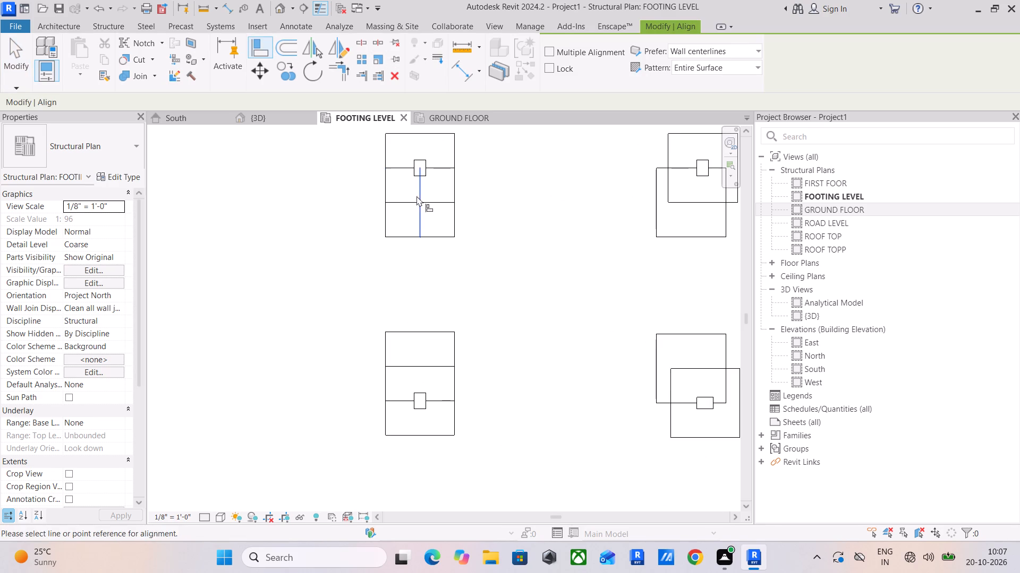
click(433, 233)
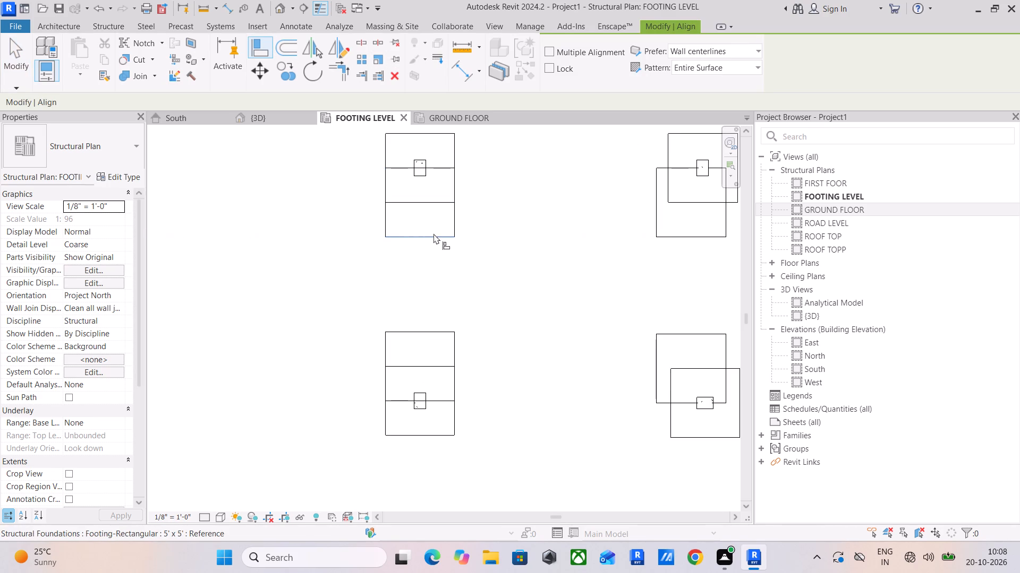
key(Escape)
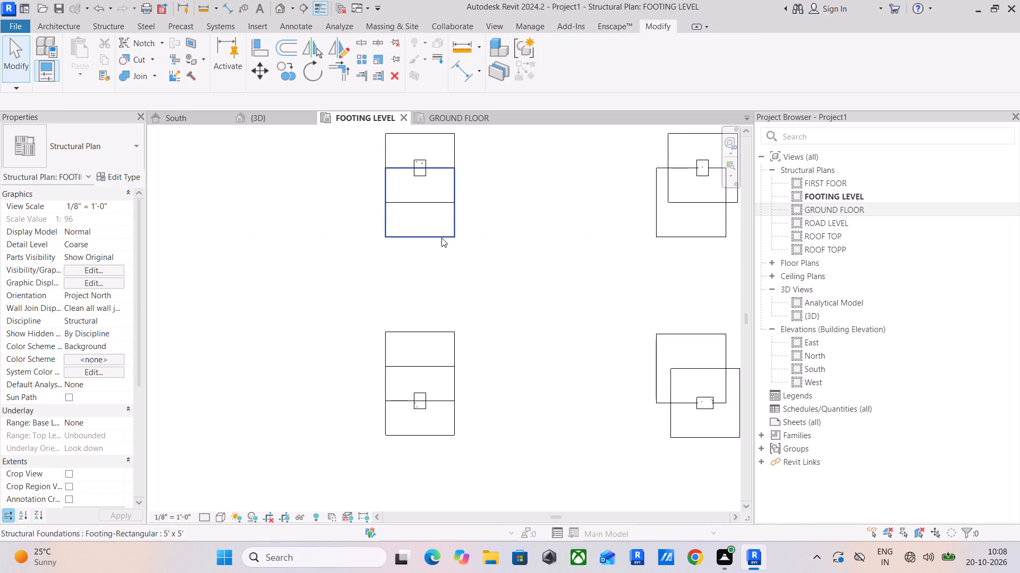
Align the south edges of the two northernmost 5' x 5' footings with the south edges of their column-centred outlines.
click(257, 51)
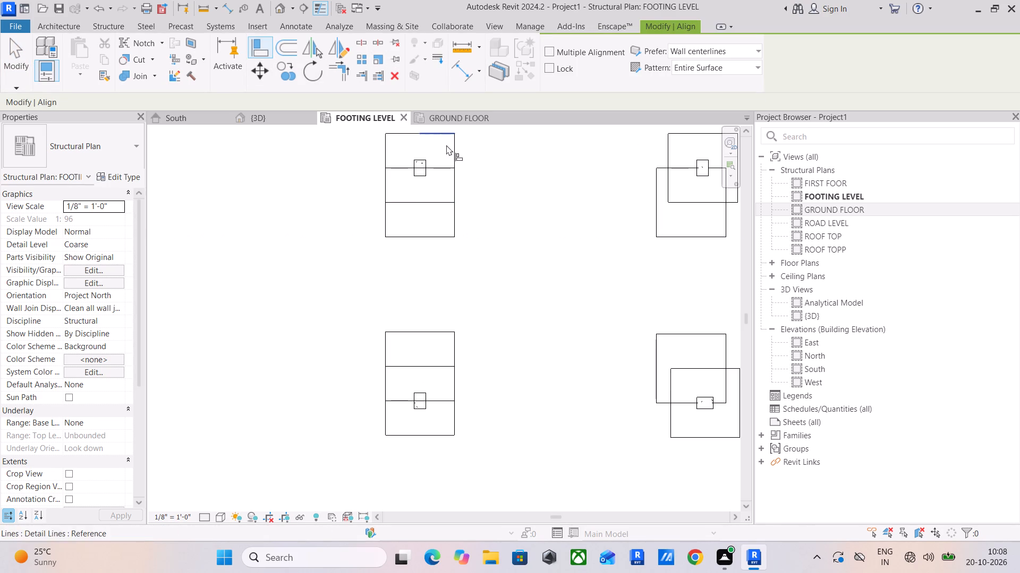
click(441, 198)
click(439, 233)
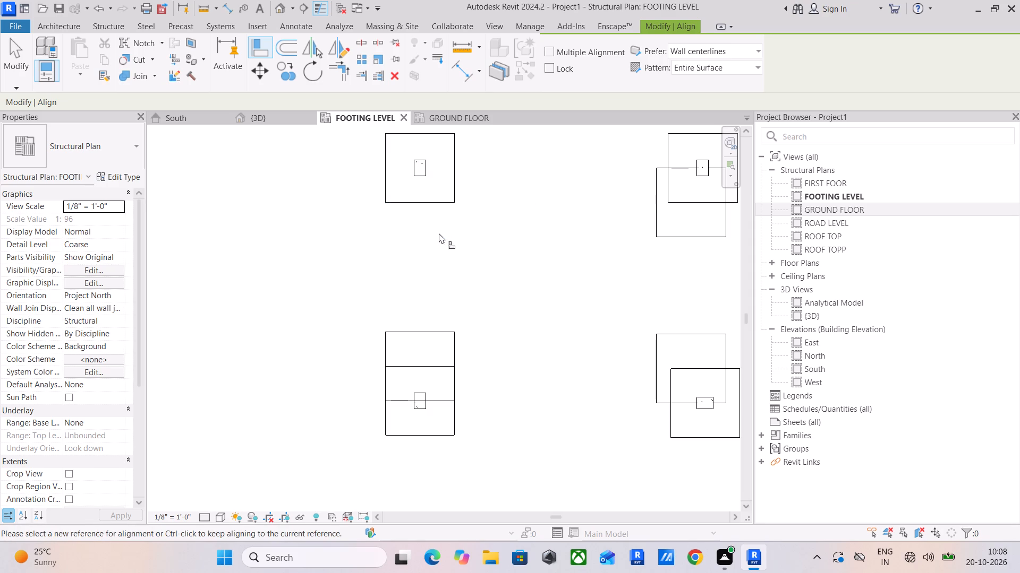
scroll(479, 232, down, 2)
middle_drag(511, 229, 250, 219)
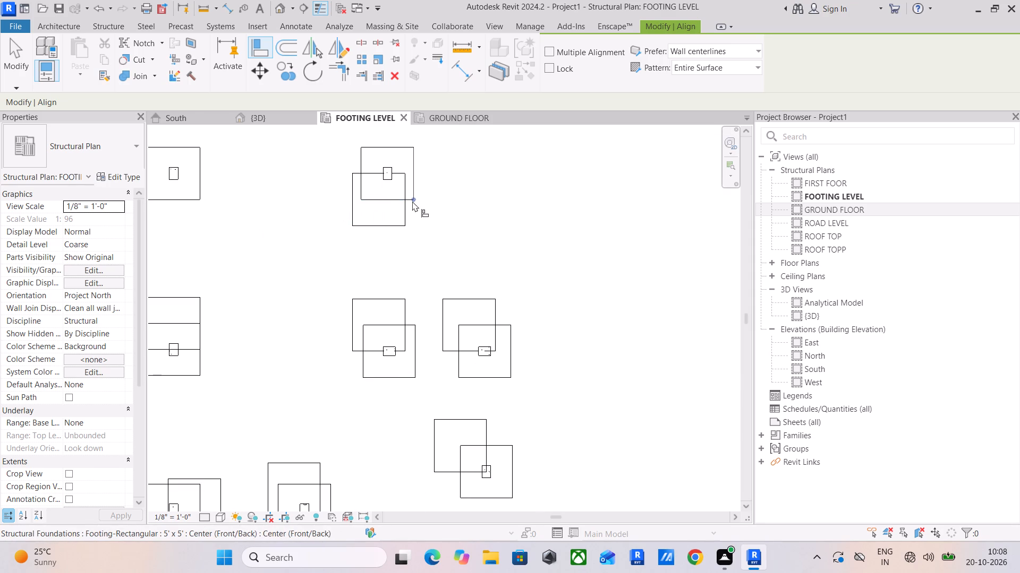
click(399, 200)
click(386, 223)
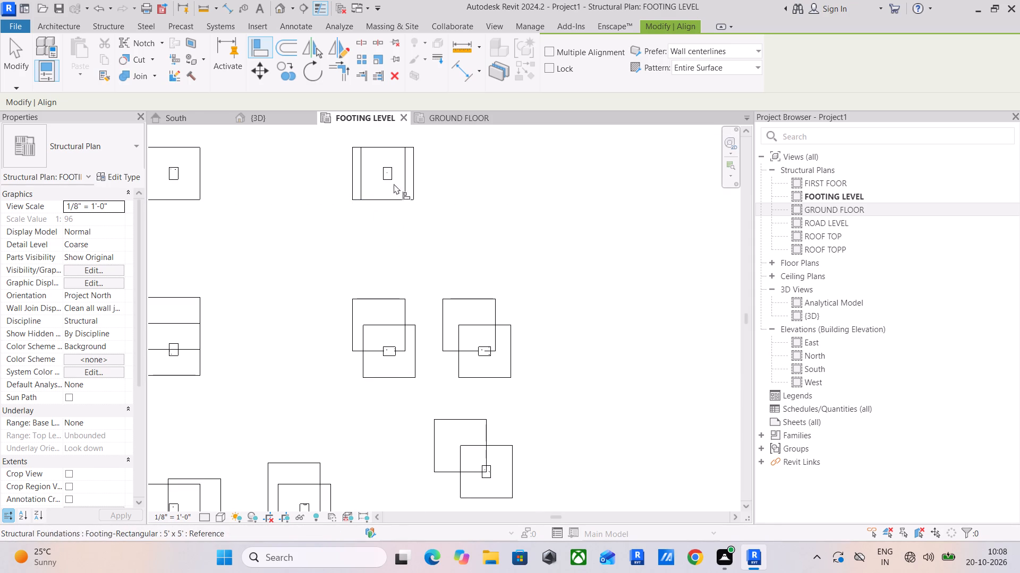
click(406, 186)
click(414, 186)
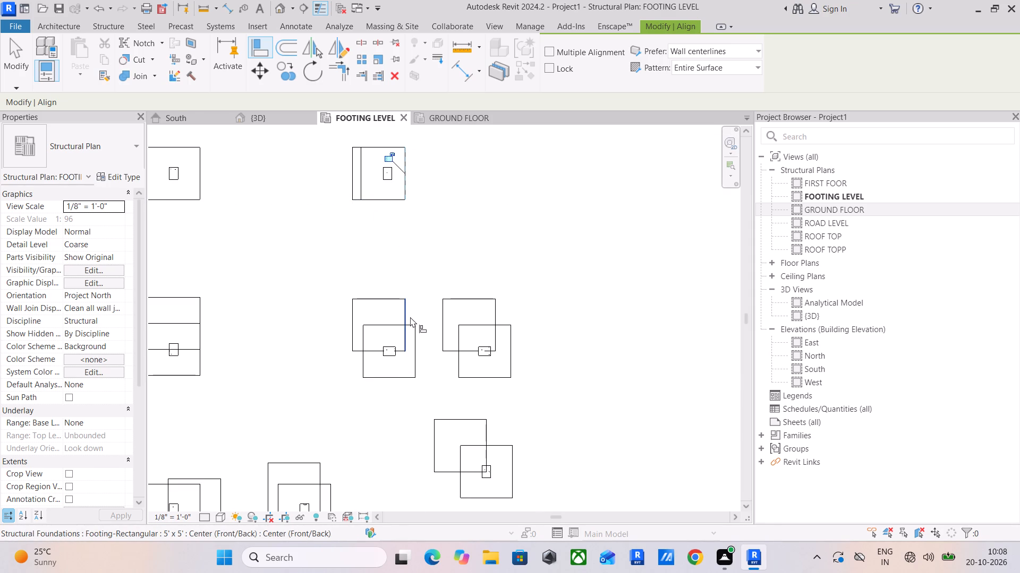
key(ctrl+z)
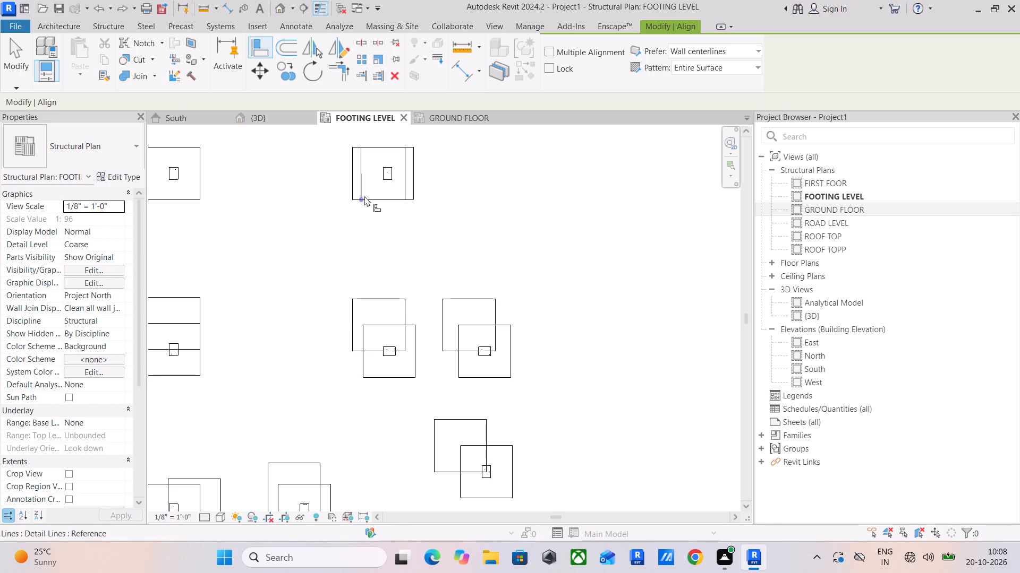
Align the north row's eastern footing with the east edge of its column-centred outline.
click(414, 173)
click(404, 178)
In the second row from the north, align the middle footing's south and east edges with its column-centred outline.
middle_drag(384, 306, 420, 186)
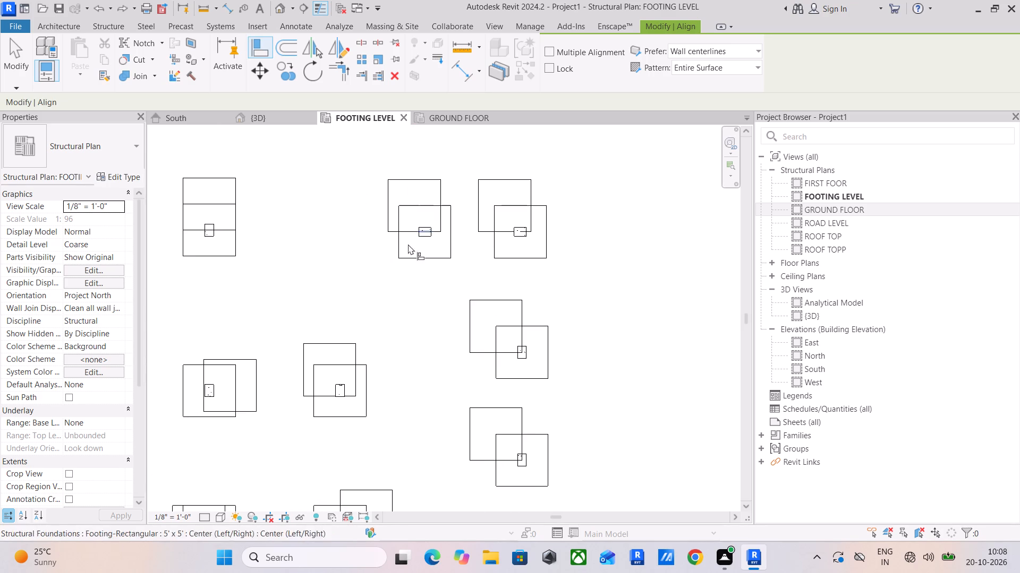
scroll(399, 278, up, 2)
click(420, 254)
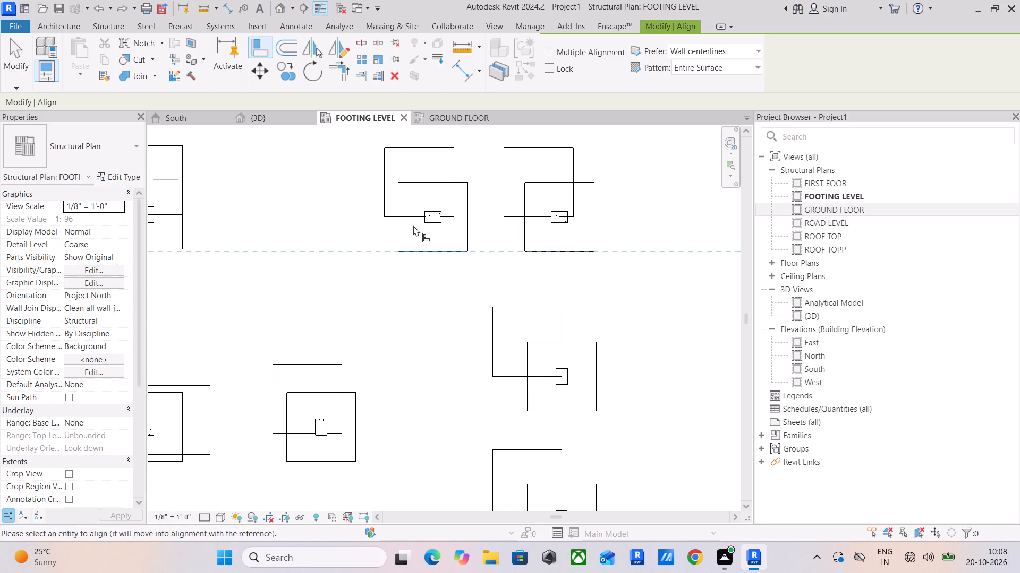
click(413, 217)
click(466, 221)
click(450, 228)
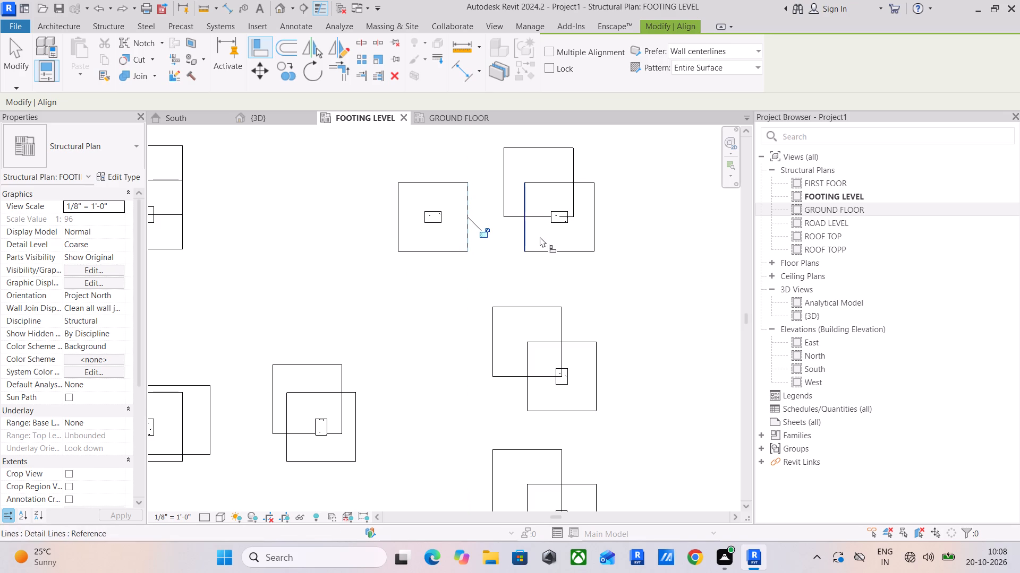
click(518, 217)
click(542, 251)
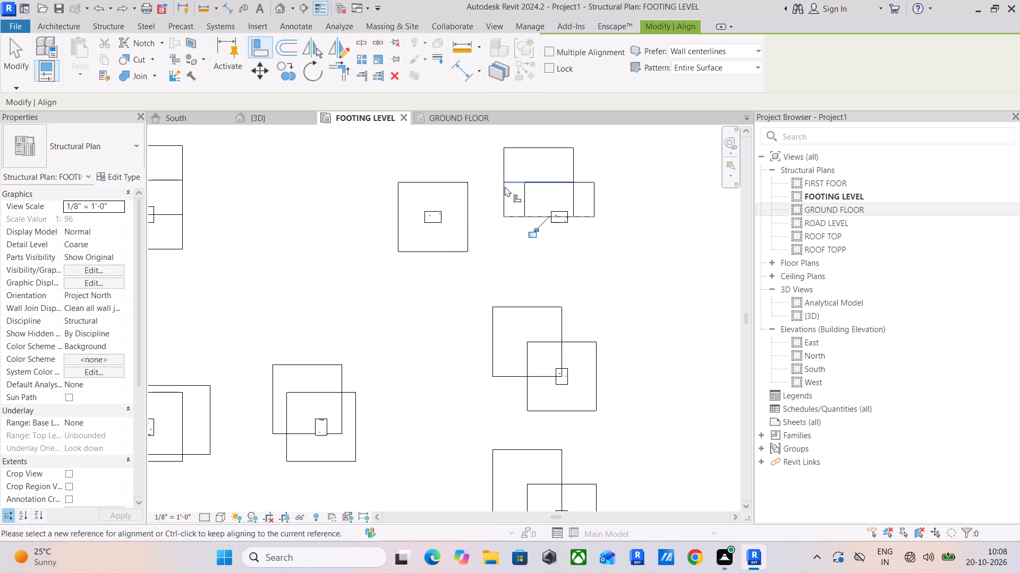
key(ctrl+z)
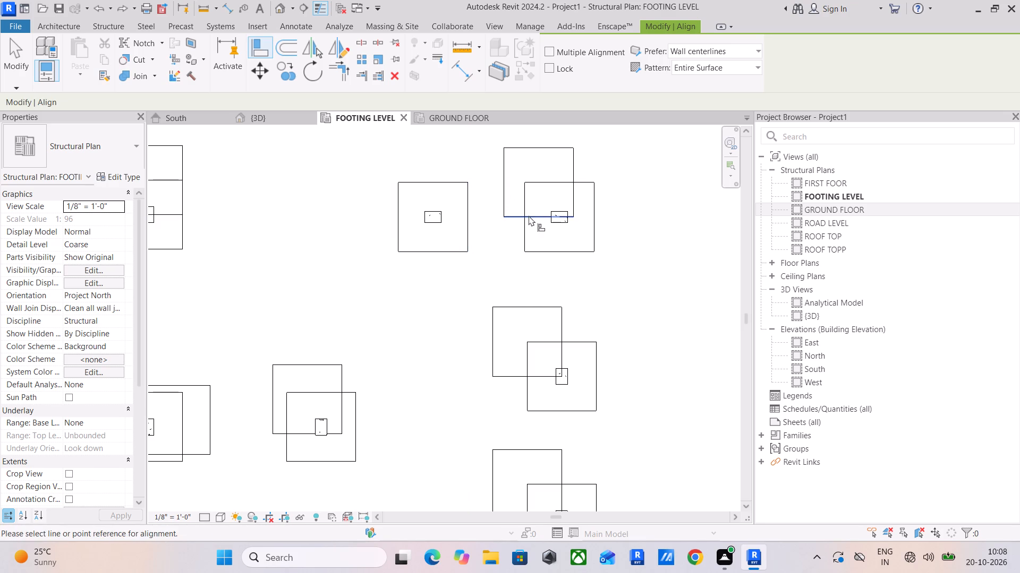
Align the second row's easternmost footing with the south and east edges of its column-centred outline.
click(543, 248)
click(533, 218)
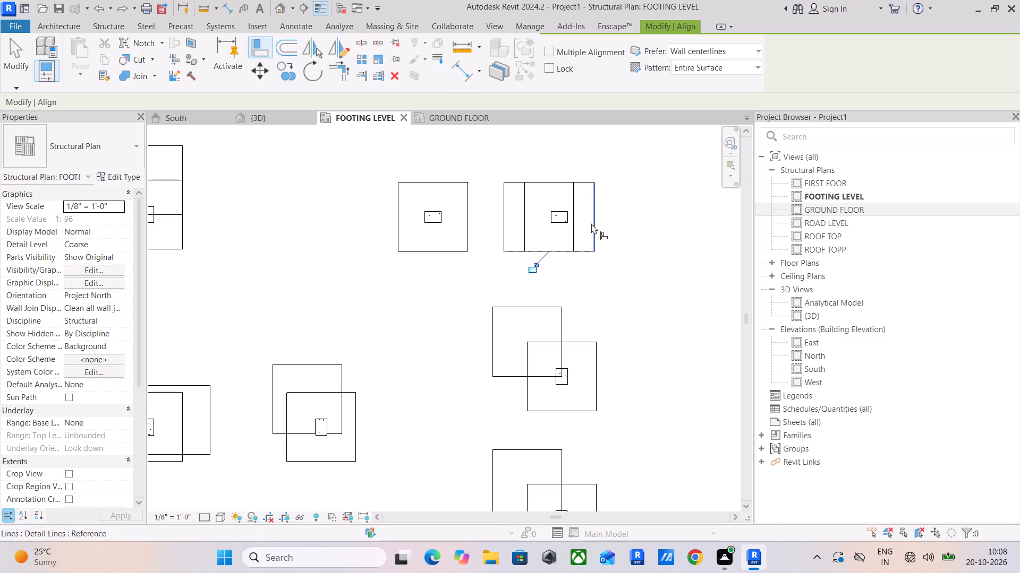
click(592, 223)
click(574, 228)
Align the two footings farther south on the plan's east side with the south and east edges of their outlines.
scroll(515, 258, down, 3)
middle_drag(515, 269, 514, 143)
scroll(522, 224, up, 4)
click(551, 242)
click(529, 203)
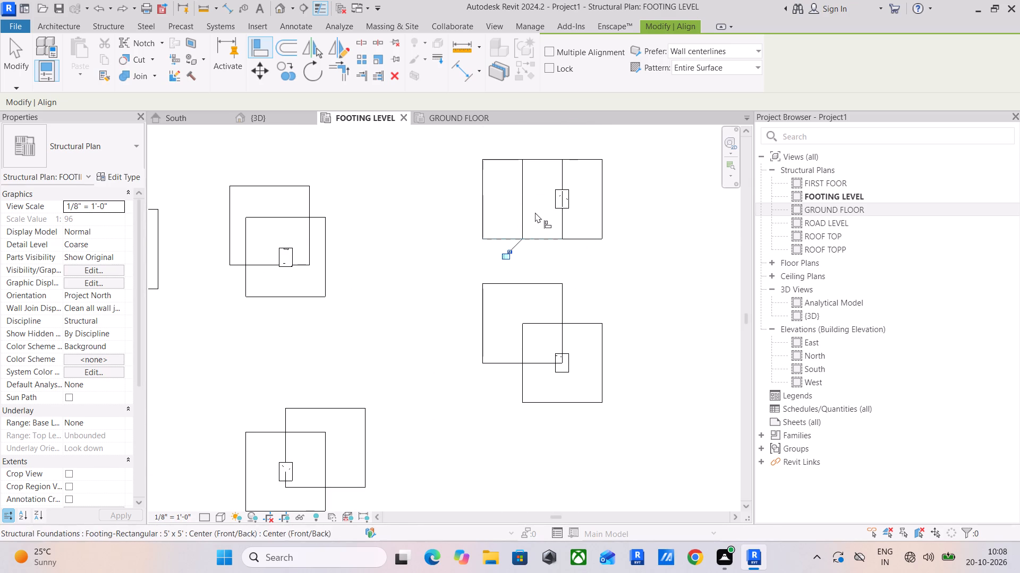
click(599, 211)
click(560, 217)
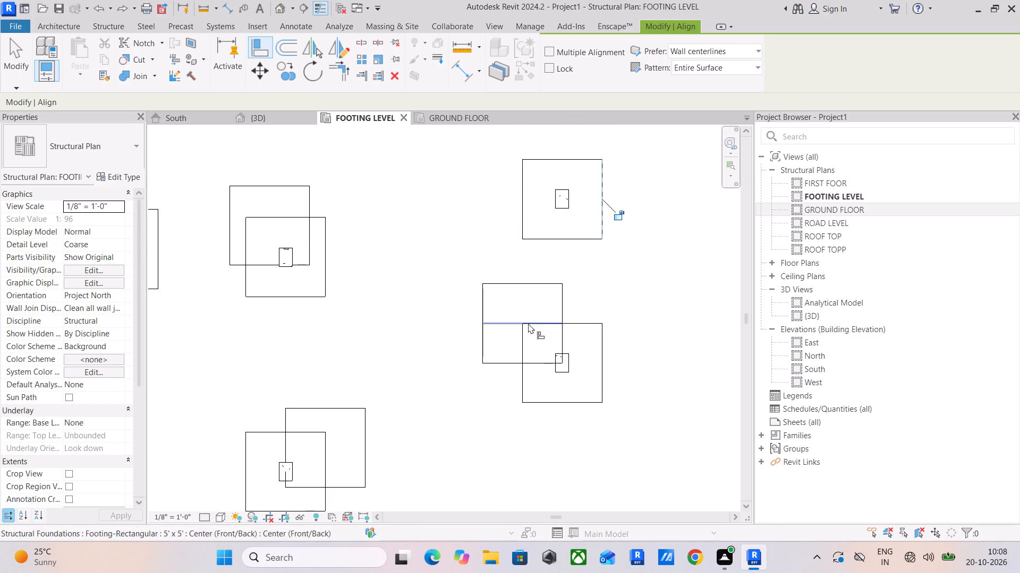
click(547, 400)
click(545, 364)
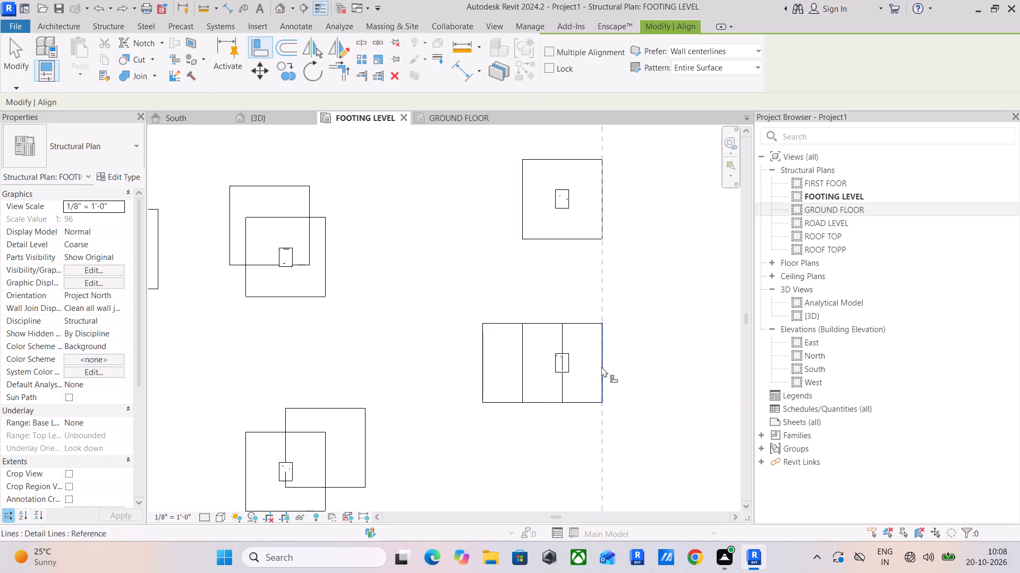
click(601, 367)
click(560, 379)
Align the two footings in the third row of the western columns with the south and east edges of their outlines.
middle_drag(450, 369, 562, 342)
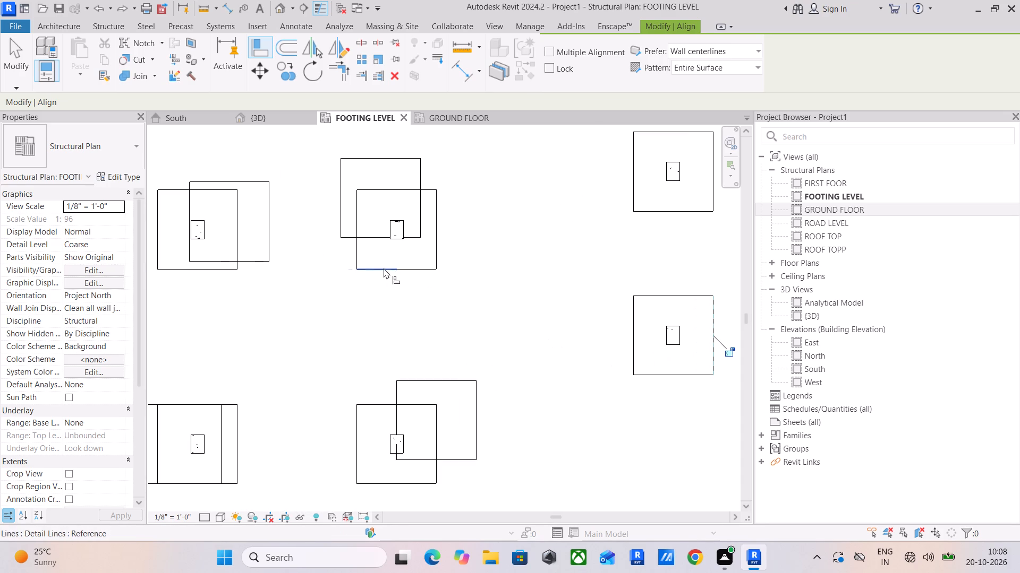
click(384, 268)
click(377, 241)
click(432, 246)
click(420, 244)
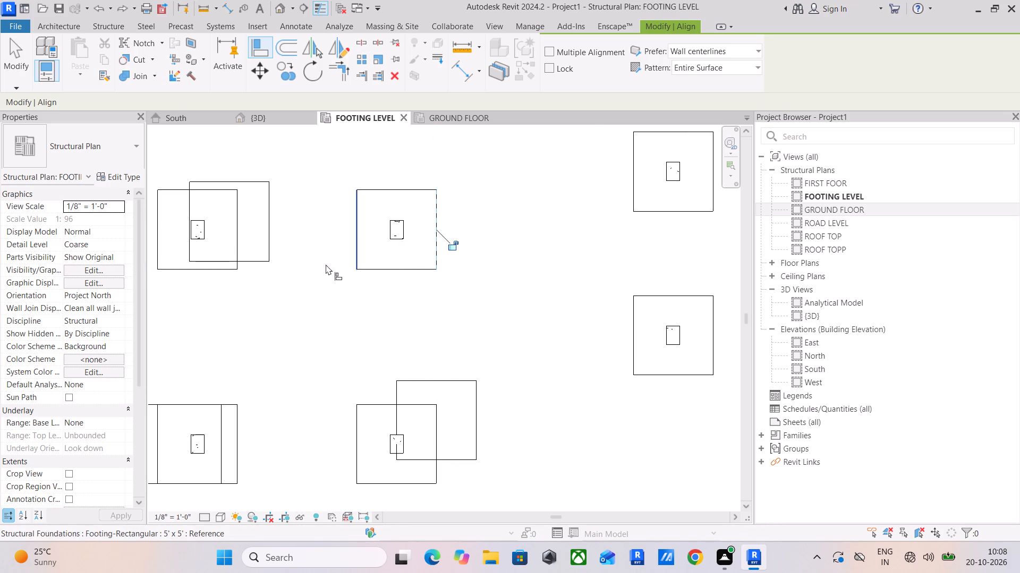
click(235, 241)
click(268, 238)
middle_drag(257, 248, 308, 253)
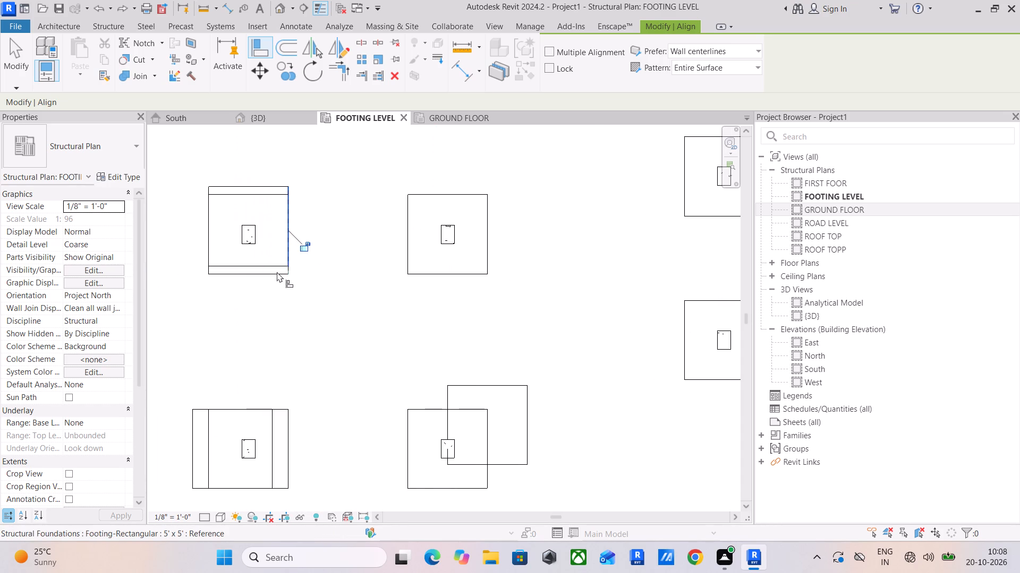
click(274, 275)
click(270, 263)
Align the next two western footings to the south with their outlines, matching the eastern one's north and west edges and the western one's east edge.
scroll(268, 281, down, 4)
middle_drag(380, 272, 477, 186)
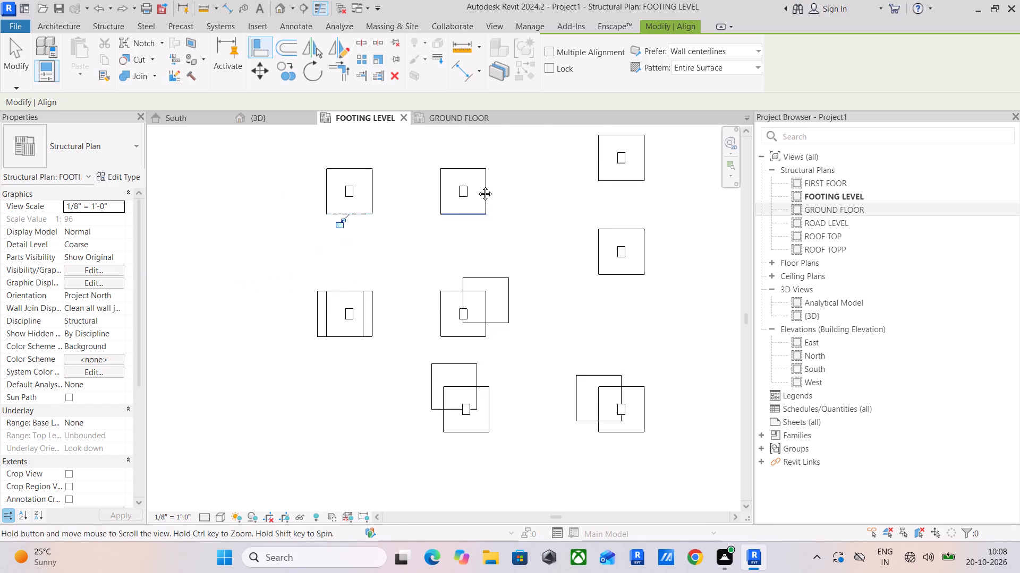
middle_drag(477, 186, 478, 183)
scroll(445, 292, up, 4)
click(462, 239)
click(510, 223)
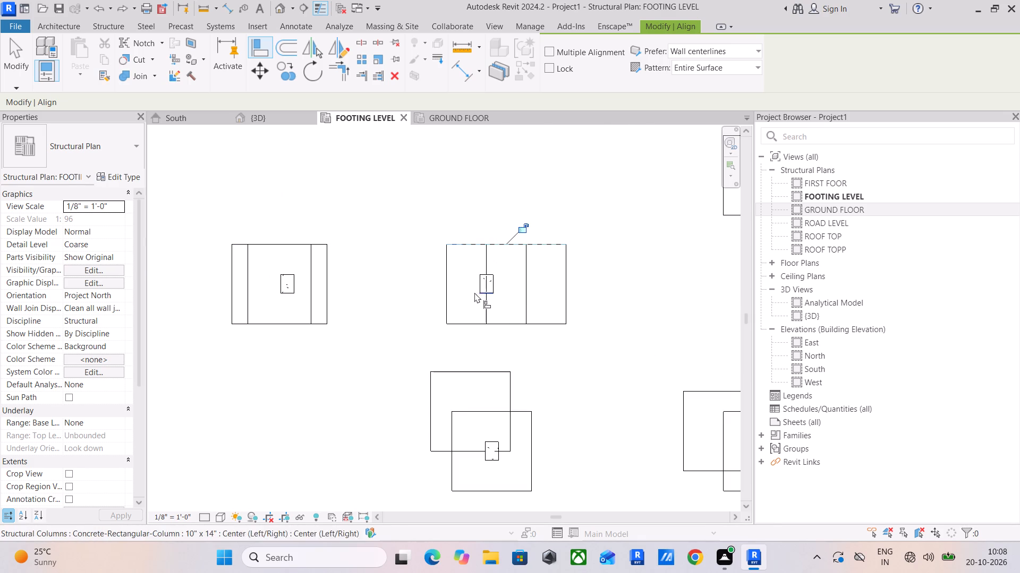
click(448, 282)
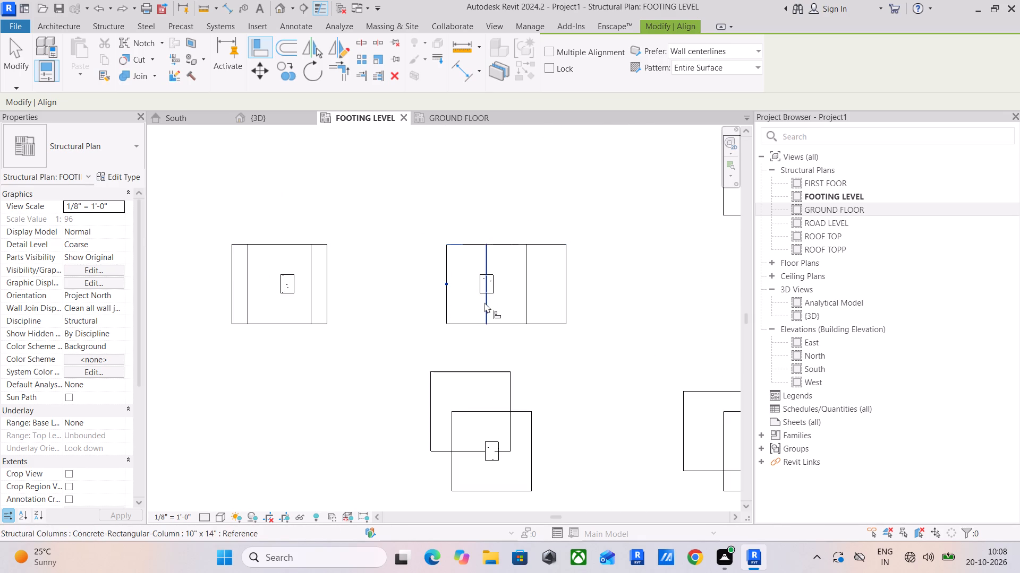
click(484, 302)
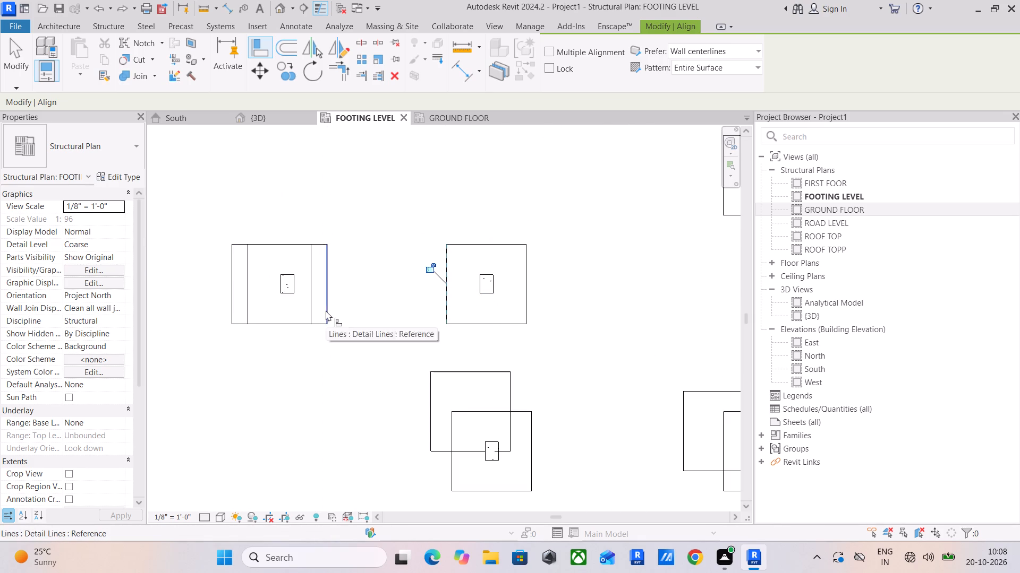
click(326, 310)
click(313, 307)
Align the southernmost row's western footing with the south and east edges of its column-centred outline.
middle_drag(328, 332, 360, 213)
scroll(373, 230, down, 1)
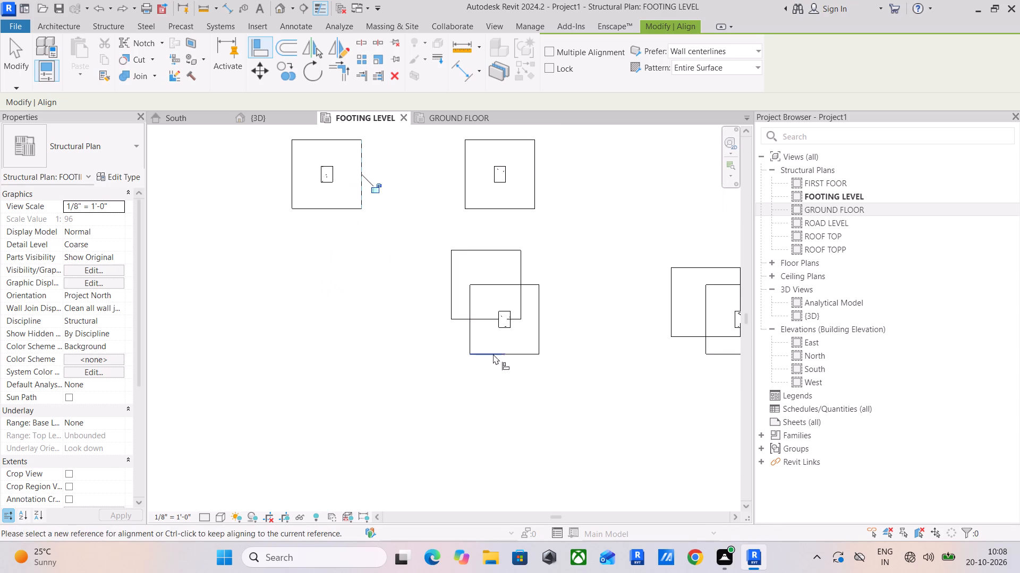
click(493, 354)
click(483, 318)
click(535, 323)
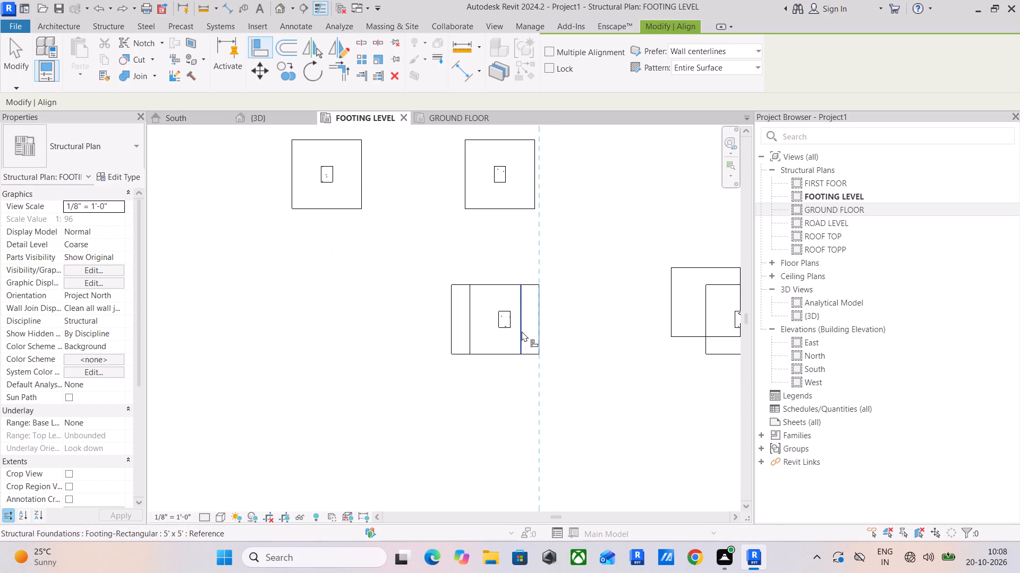
click(522, 331)
Align the southernmost row's eastern footing with the west and south edges of its outline and finish aligning.
scroll(525, 314, down, 6)
middle_drag(534, 311, 352, 314)
scroll(352, 314, up, 1)
scroll(431, 321, up, 5)
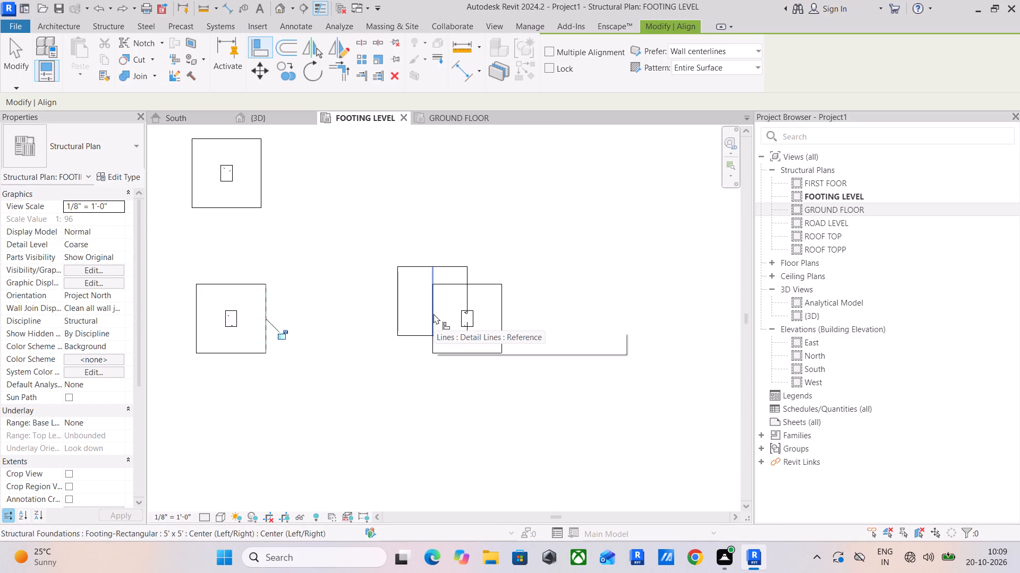
click(433, 314)
click(397, 318)
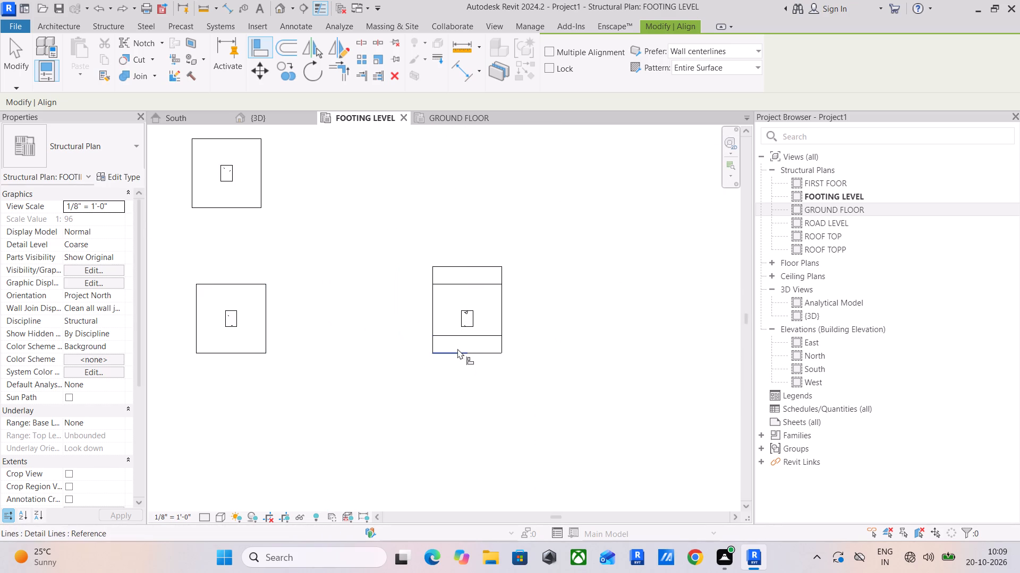
click(457, 350)
click(455, 336)
scroll(440, 339, down, 5)
middle_drag(440, 339, 475, 338)
scroll(463, 334, down, 3)
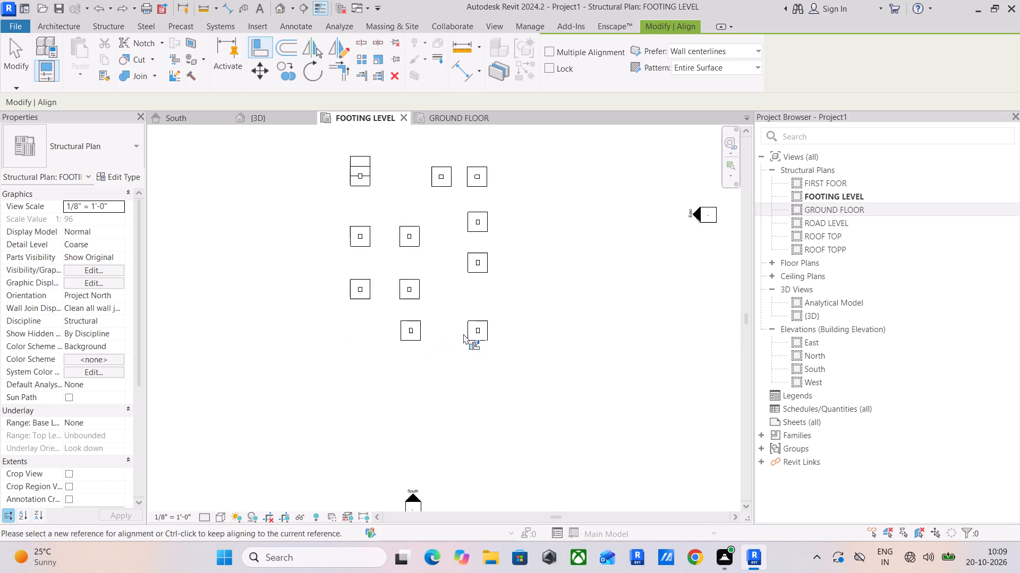
scroll(463, 334, down, 2)
key(Escape)
key(Escape)
Align the remaining offset footing, at the west end of the second row, with its outline's south edge and end the Align command.
scroll(429, 319, down, 3)
scroll(393, 229, up, 5)
click(267, 46)
scroll(362, 317, up, 4)
middle_drag(415, 225, 395, 299)
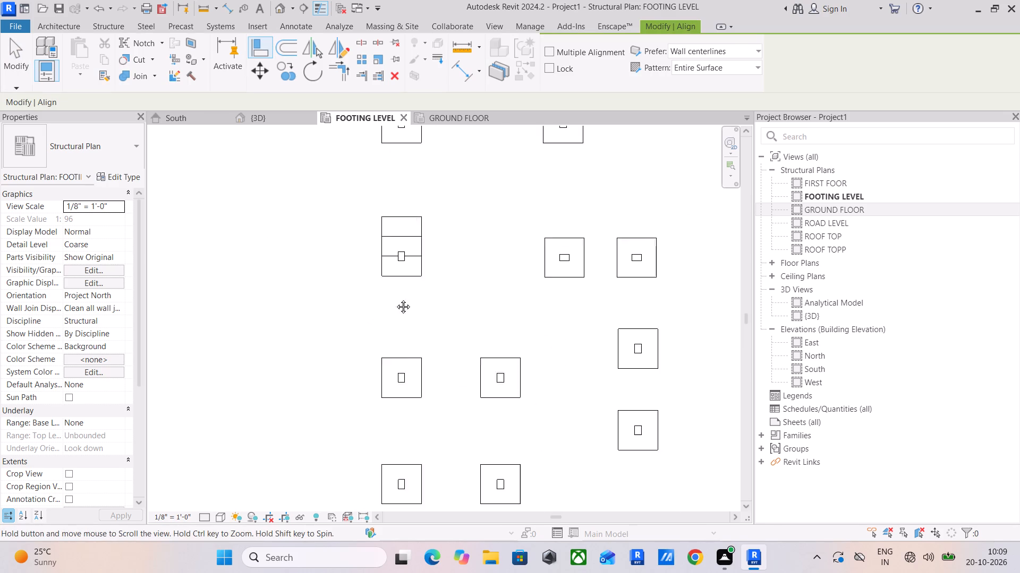
middle_drag(395, 299, 388, 322)
scroll(387, 323, up, 5)
click(380, 305)
click(375, 268)
scroll(364, 307, down, 6)
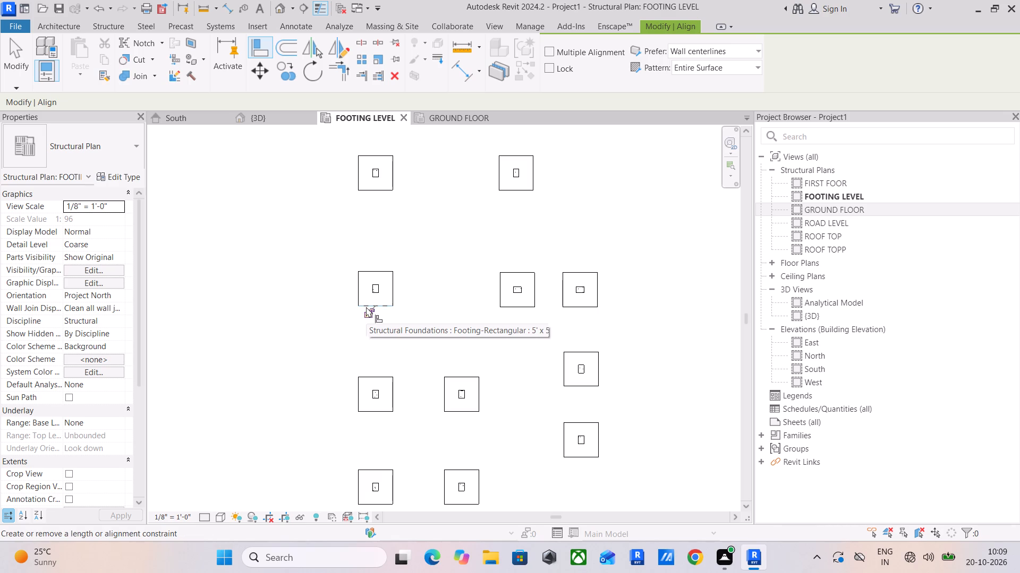
scroll(366, 307, down, 3)
middle_drag(437, 309, 415, 262)
key(Escape)
key(Escape)
key(Escape)
key(Escape)
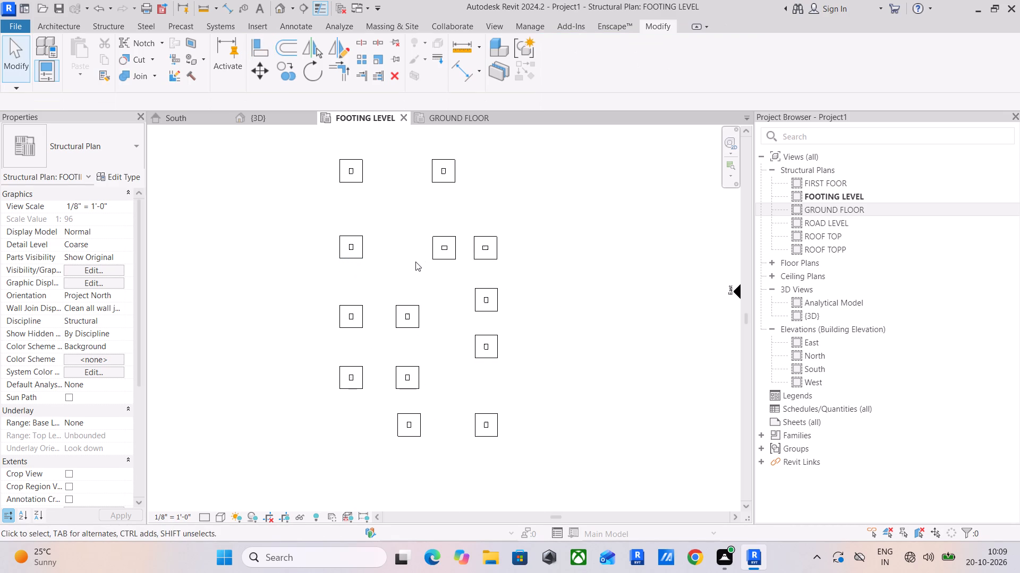
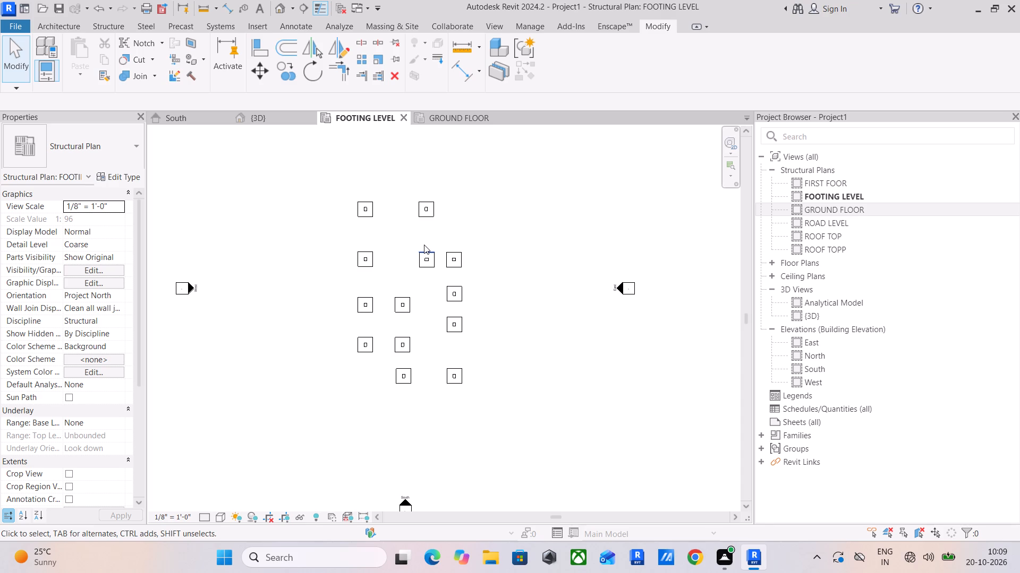
Examine the footings and column stubs from several angles in the 3D view.
scroll(424, 245, up, 4)
scroll(424, 245, down, 5)
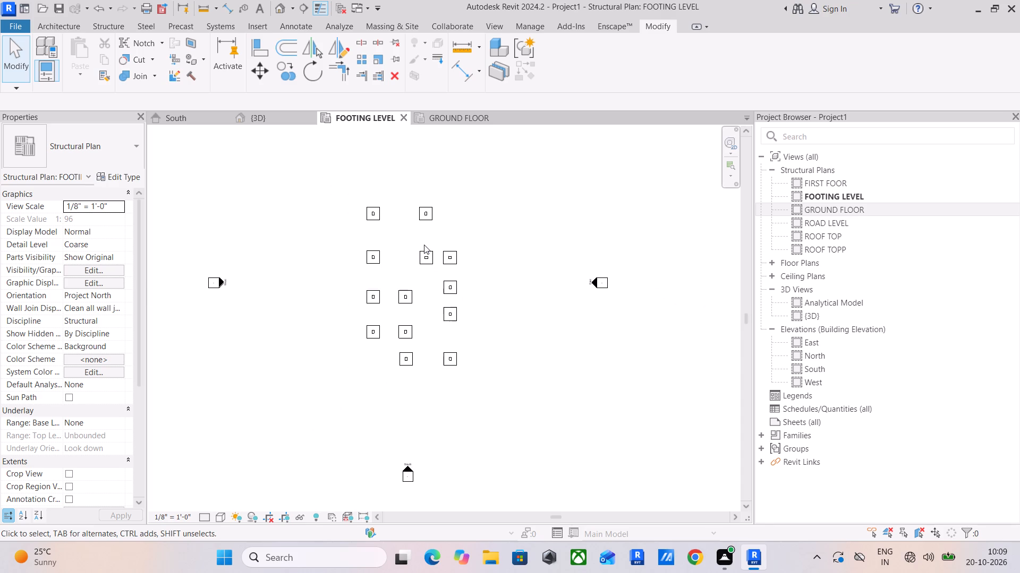
click(287, 118)
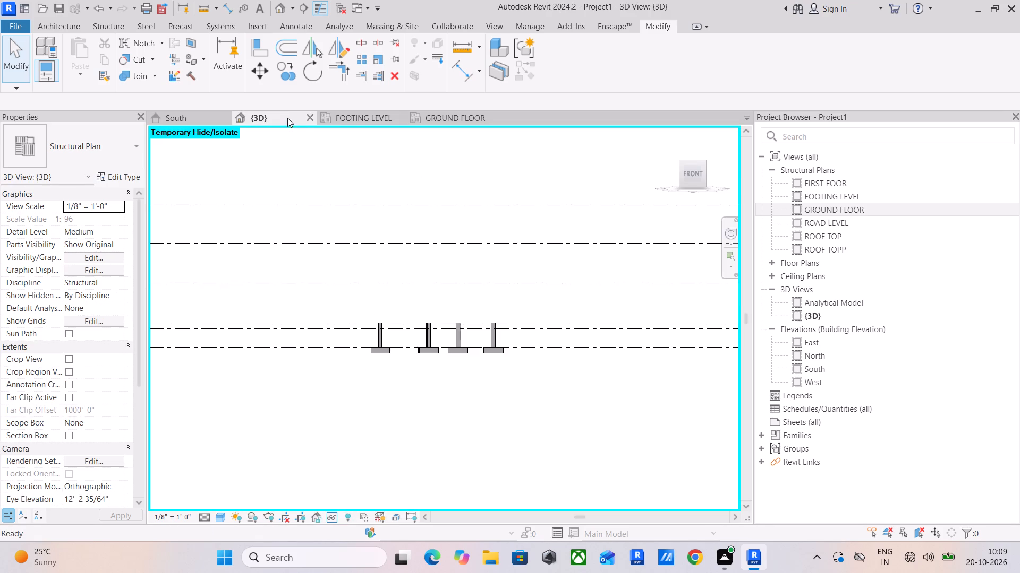
shift+middle_drag(402, 351, 305, 395)
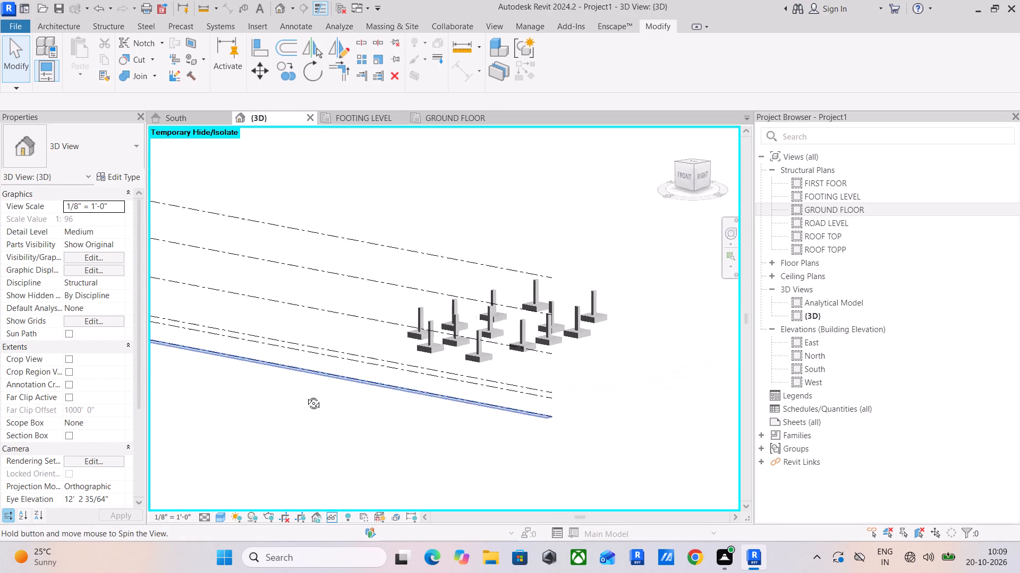
shift+middle_drag(305, 395, 363, 387)
scroll(526, 316, up, 5)
scroll(526, 316, down, 10)
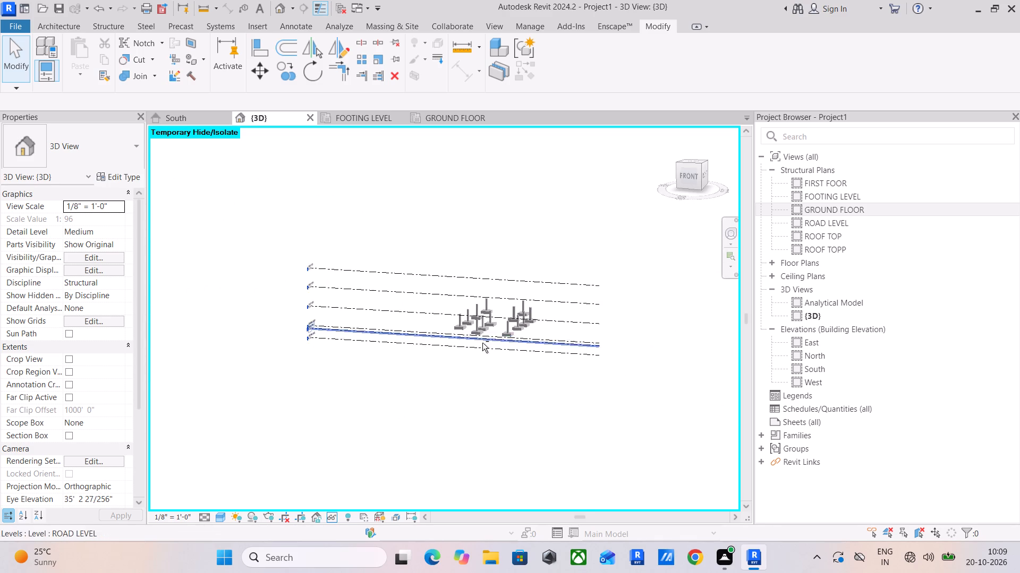
shift+middle_drag(482, 343, 215, 352)
shift+middle_drag(534, 376, 471, 386)
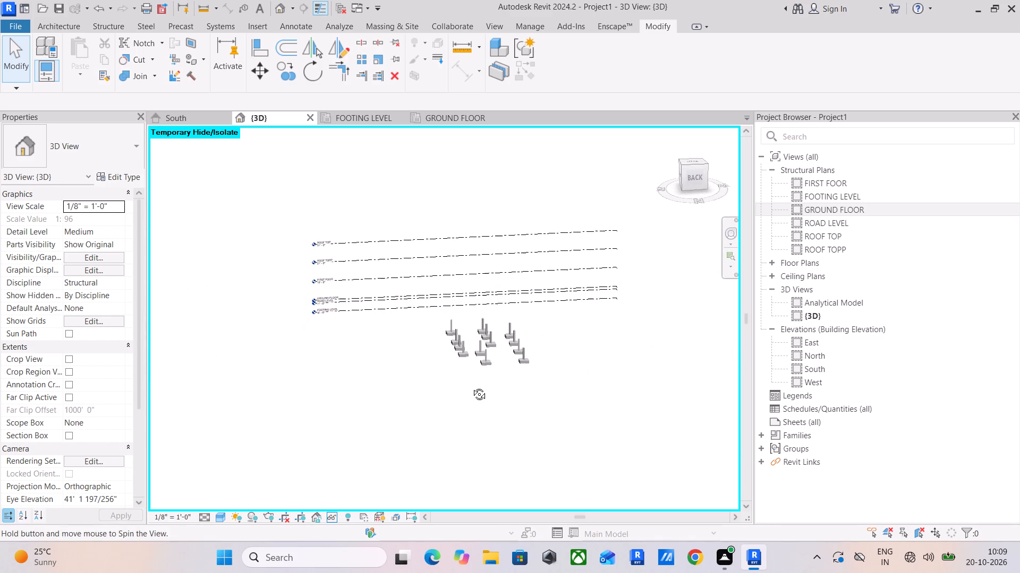
shift+middle_drag(471, 386, 466, 386)
scroll(474, 365, up, 5)
shift+middle_drag(472, 370, 534, 358)
scroll(534, 358, down, 5)
shift+middle_drag(524, 370, 532, 379)
shift+scroll(532, 379, down, 1)
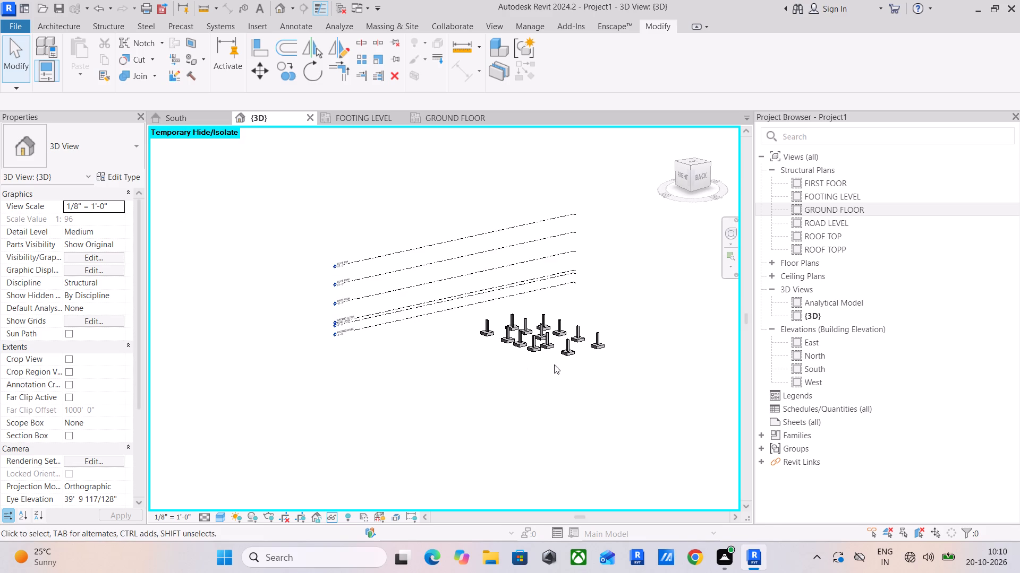
scroll(546, 346, up, 5)
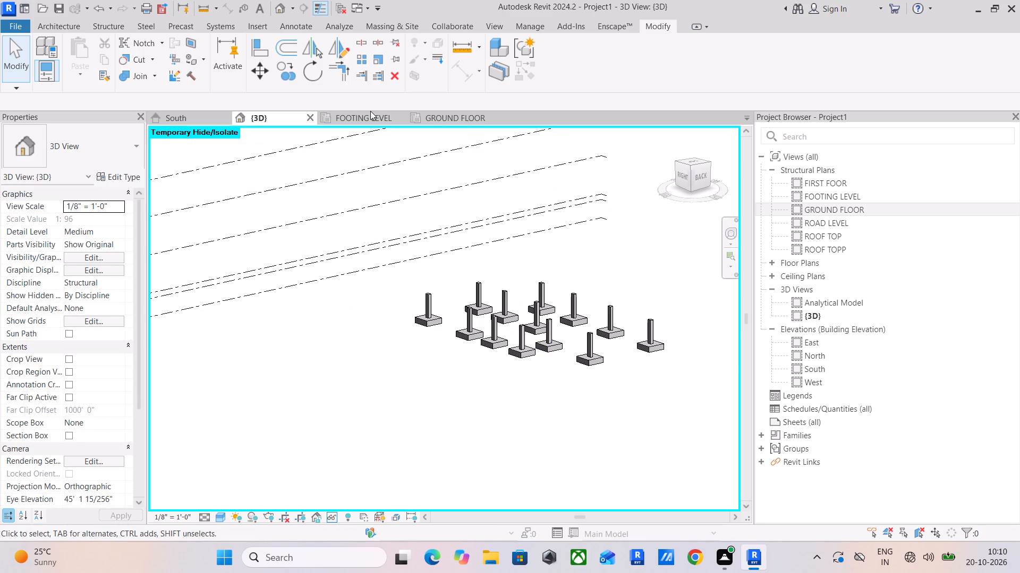
Open the ROAD LEVEL structural plan and temporarily hide the linked villa model there.
click(367, 116)
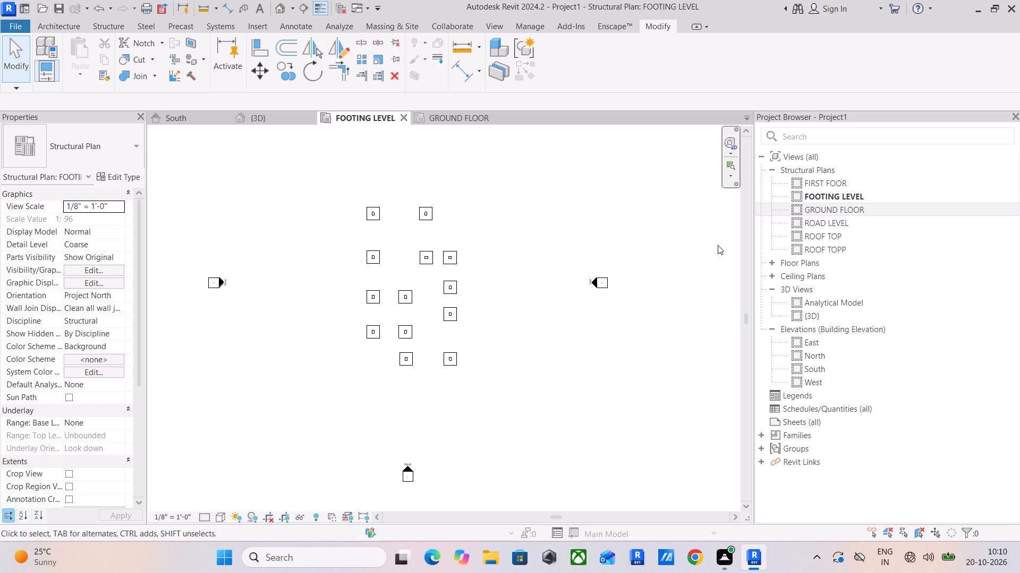
double_click(818, 228)
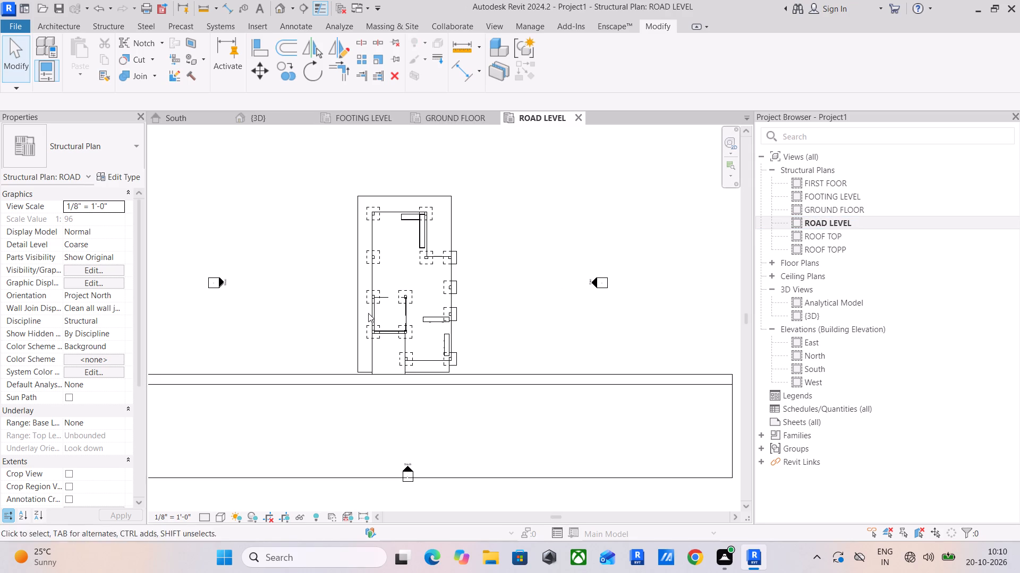
scroll(401, 330, up, 6)
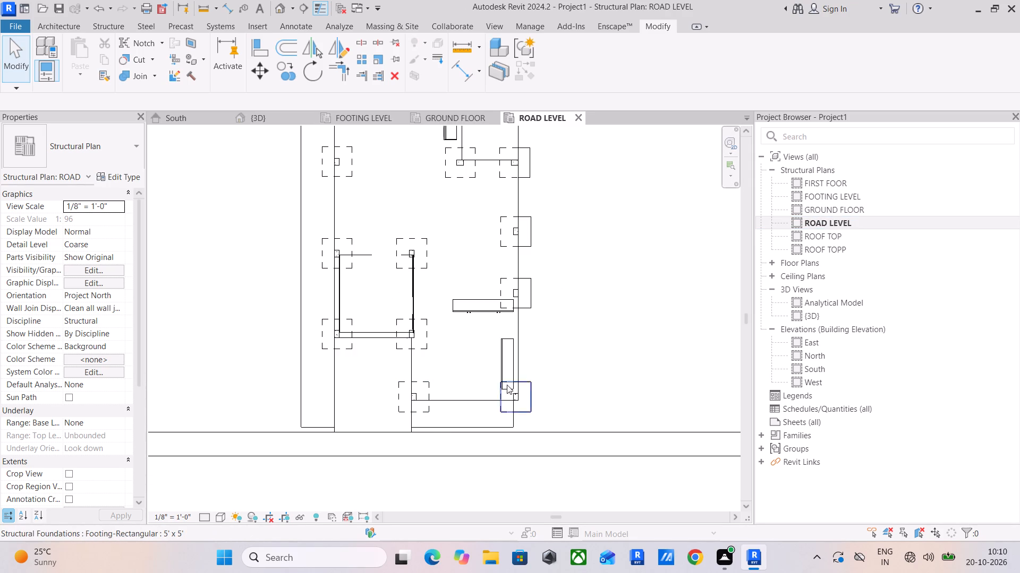
scroll(563, 429, down, 6)
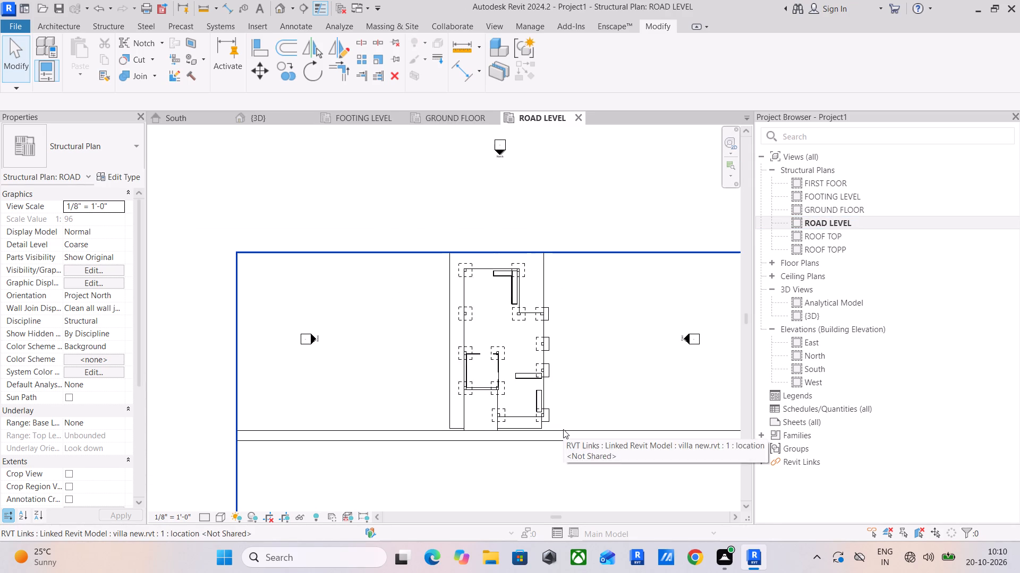
click(563, 429)
text(hh)
scroll(484, 383, up, 5)
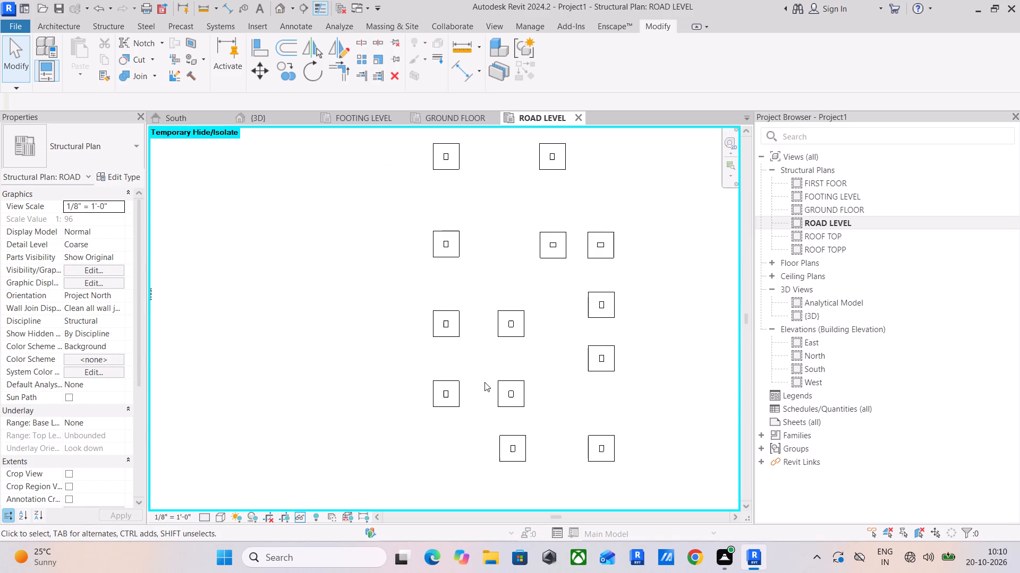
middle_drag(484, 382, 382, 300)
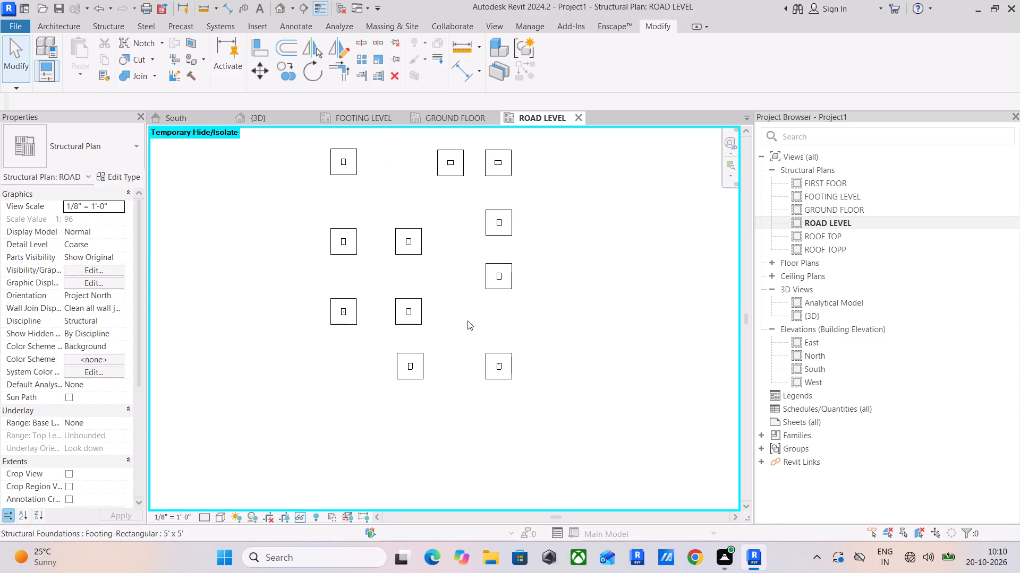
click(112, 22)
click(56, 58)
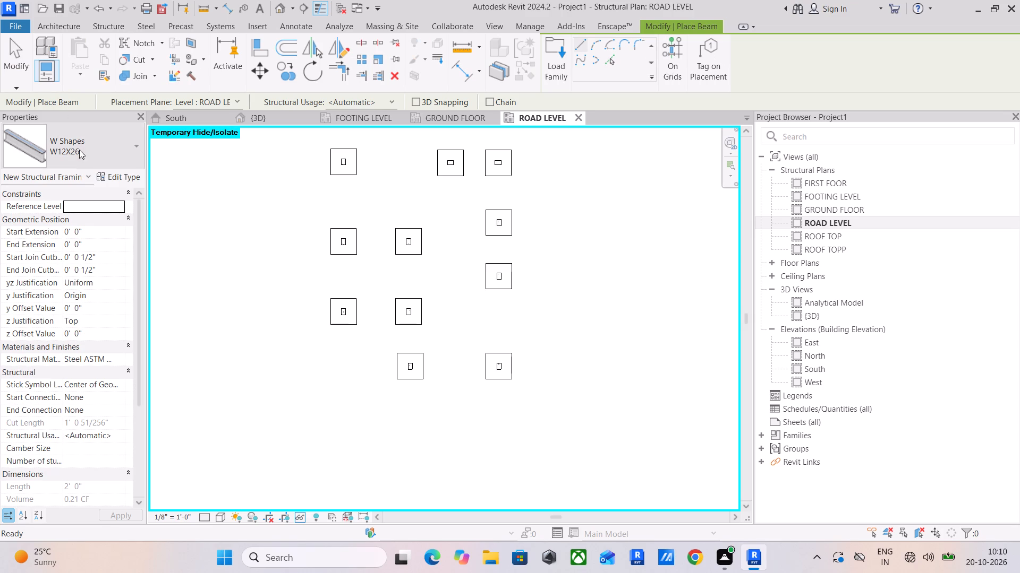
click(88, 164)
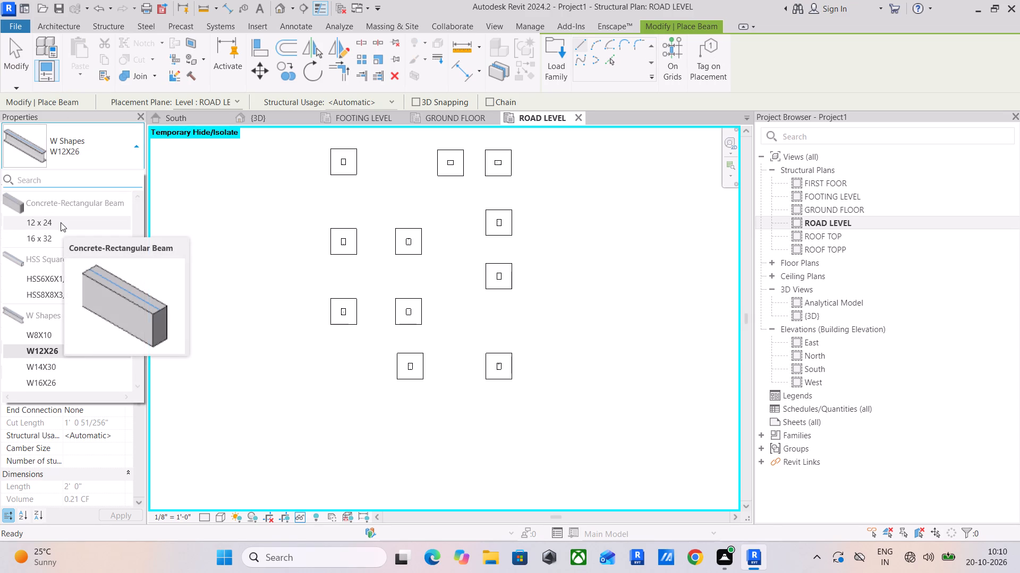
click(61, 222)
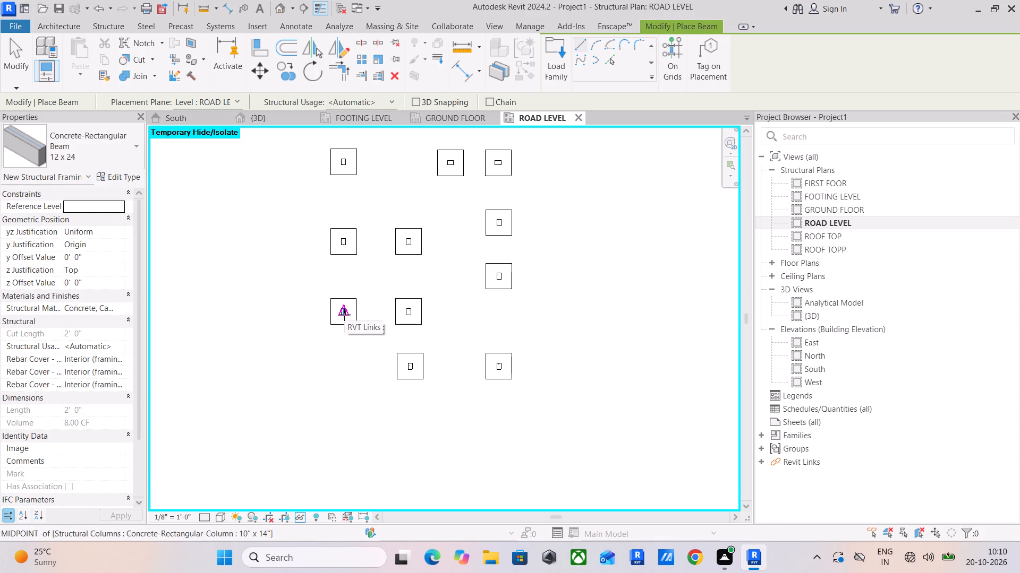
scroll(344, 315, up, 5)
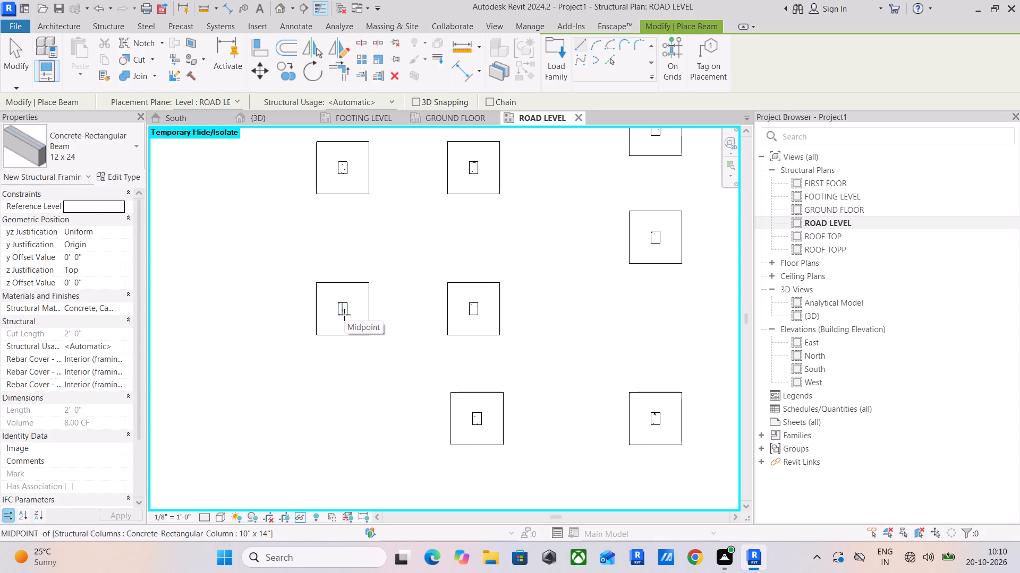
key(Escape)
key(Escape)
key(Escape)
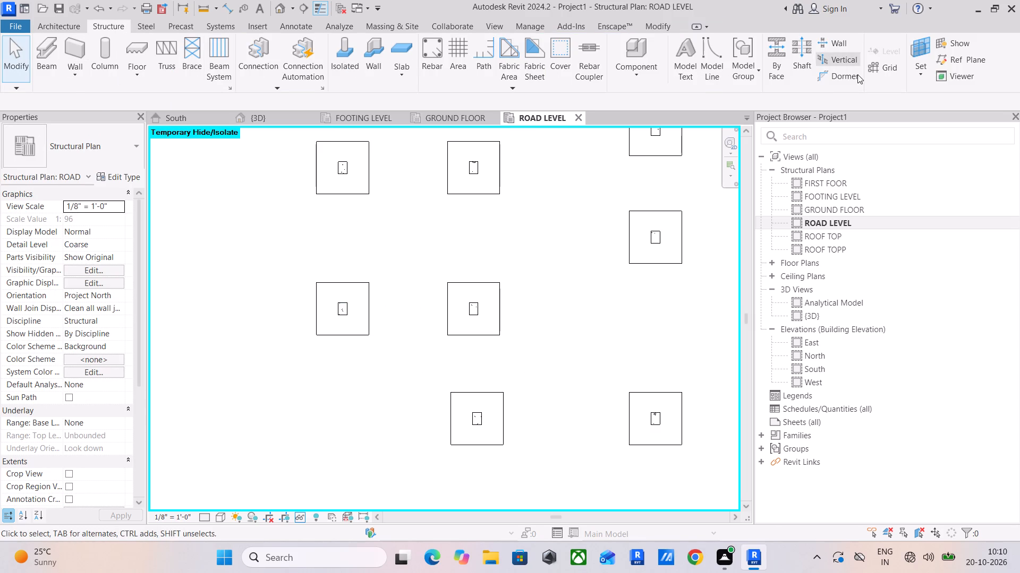
Draw a vertical grid line through the westernmost column line, from the northernmost column to below the southernmost footings.
click(885, 70)
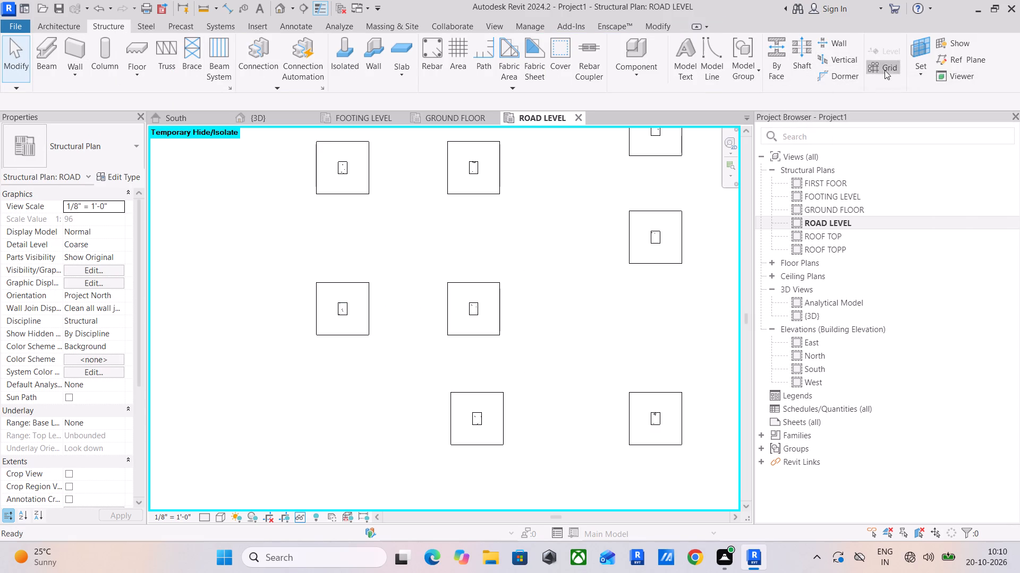
middle_drag(486, 258, 581, 184)
scroll(581, 183, down, 5)
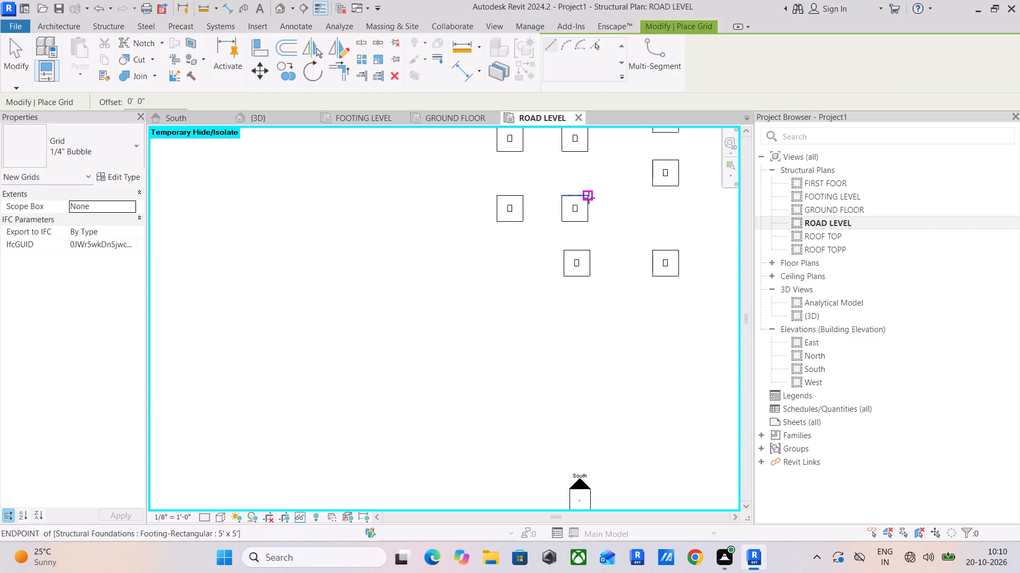
scroll(550, 311, down, 2)
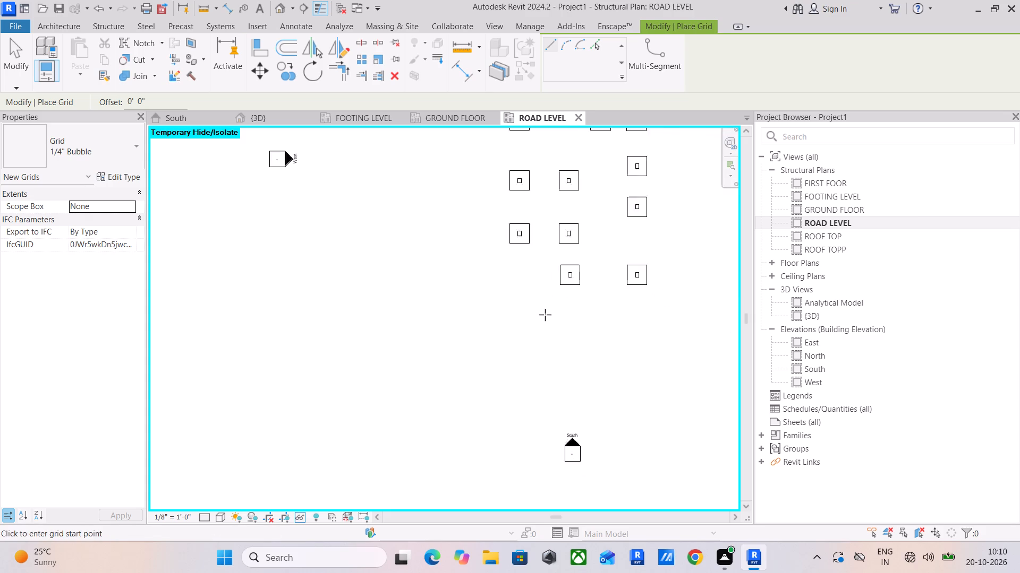
scroll(545, 315, down, 2)
middle_drag(534, 295, 488, 371)
scroll(491, 195, up, 4)
scroll(427, 194, up, 4)
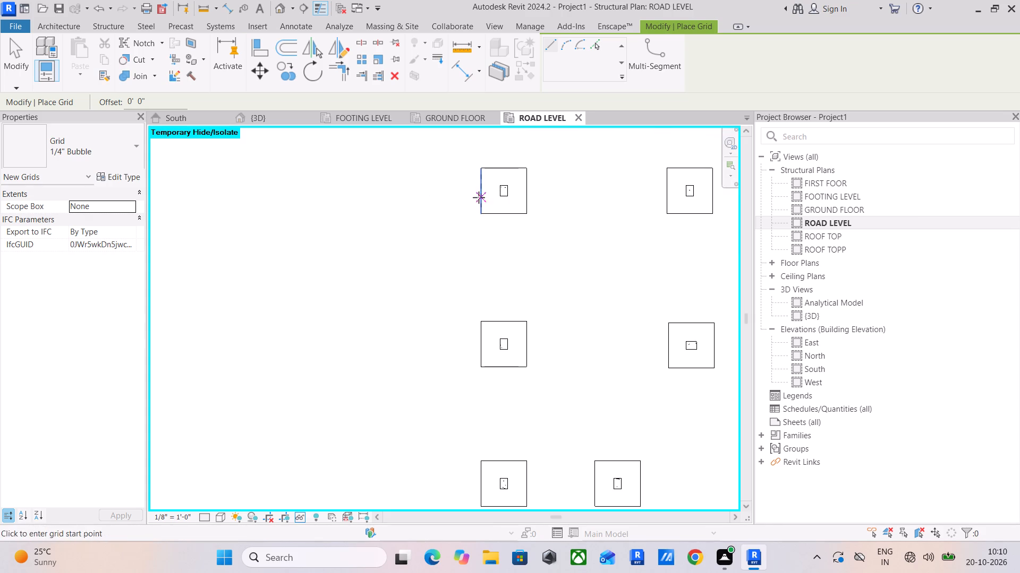
scroll(504, 184, up, 5)
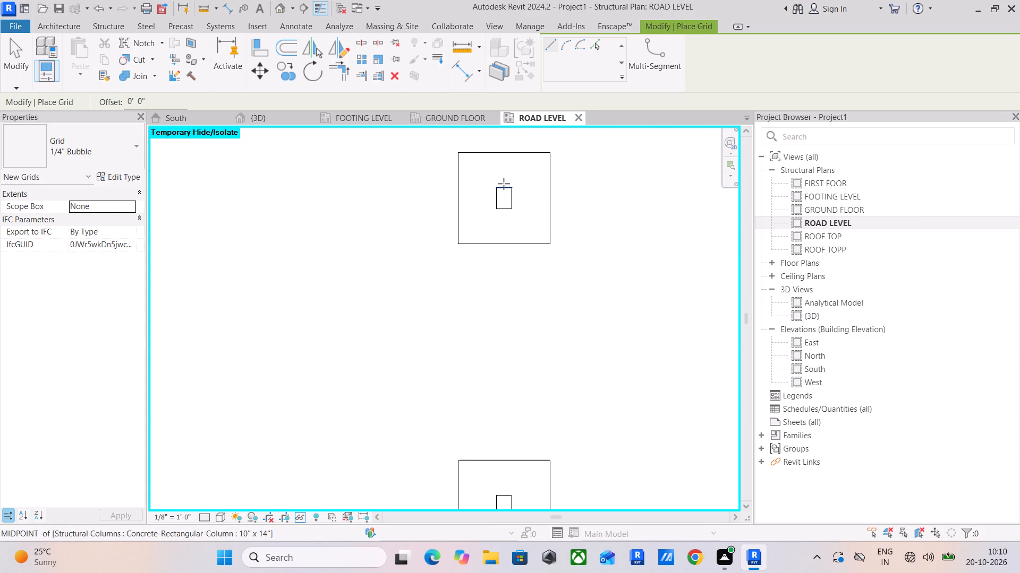
click(505, 187)
scroll(492, 270, down, 6)
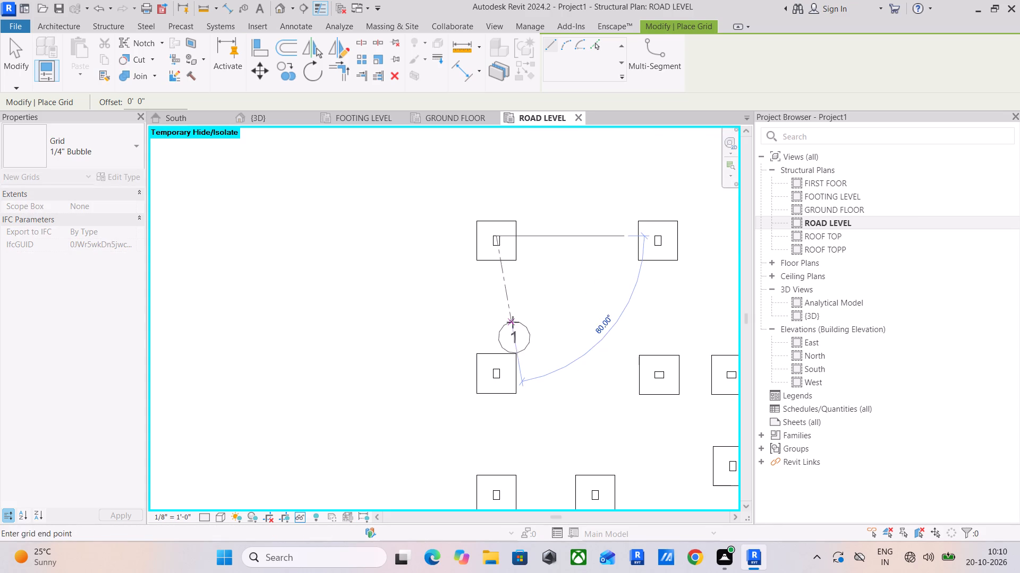
middle_drag(491, 350, 524, 136)
scroll(516, 301, down, 5)
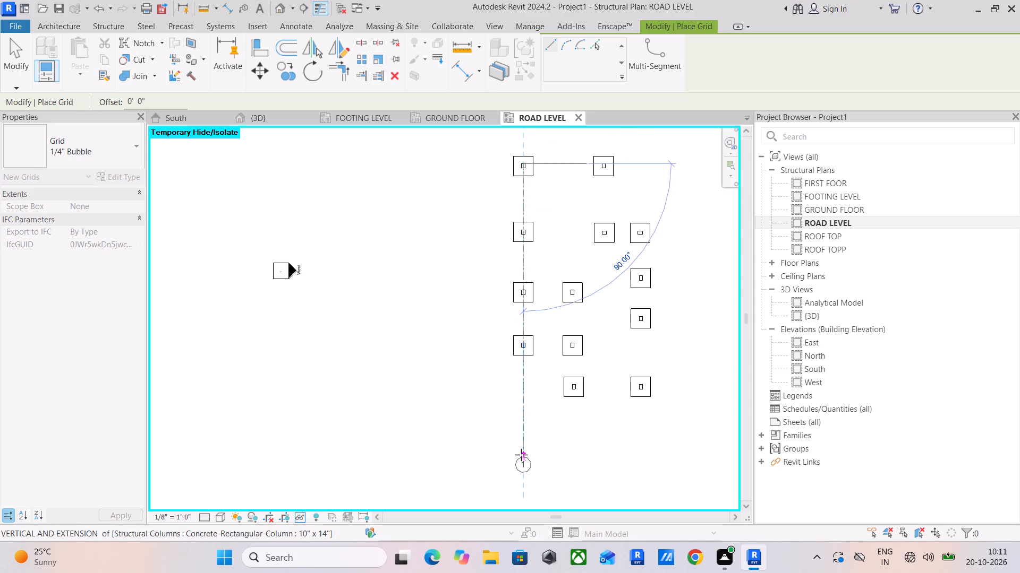
click(521, 450)
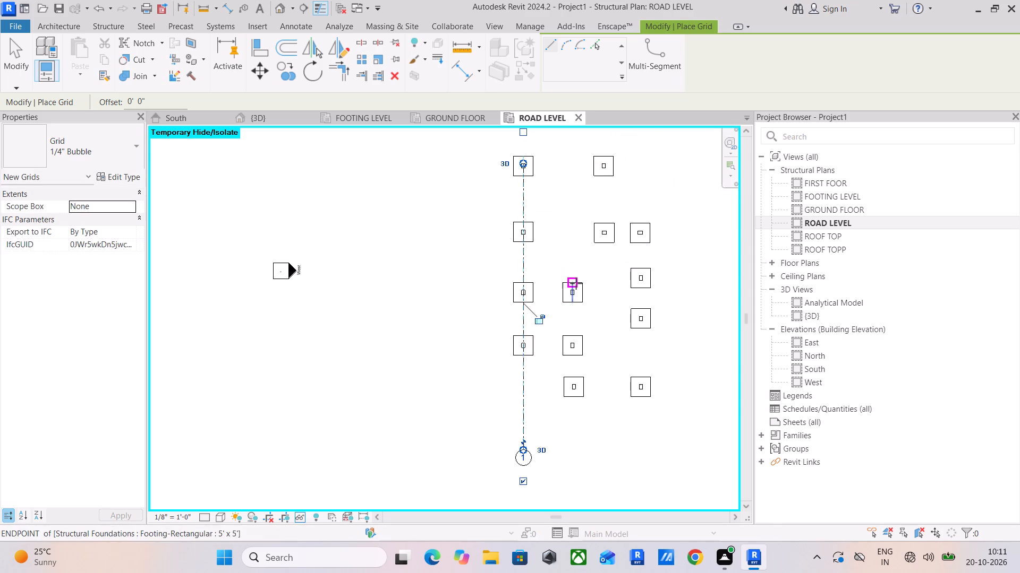
Draw a horizontal grid line from the southernmost column on the first grid, eastward through the adjacent column and past the footings.
scroll(522, 346, up, 10)
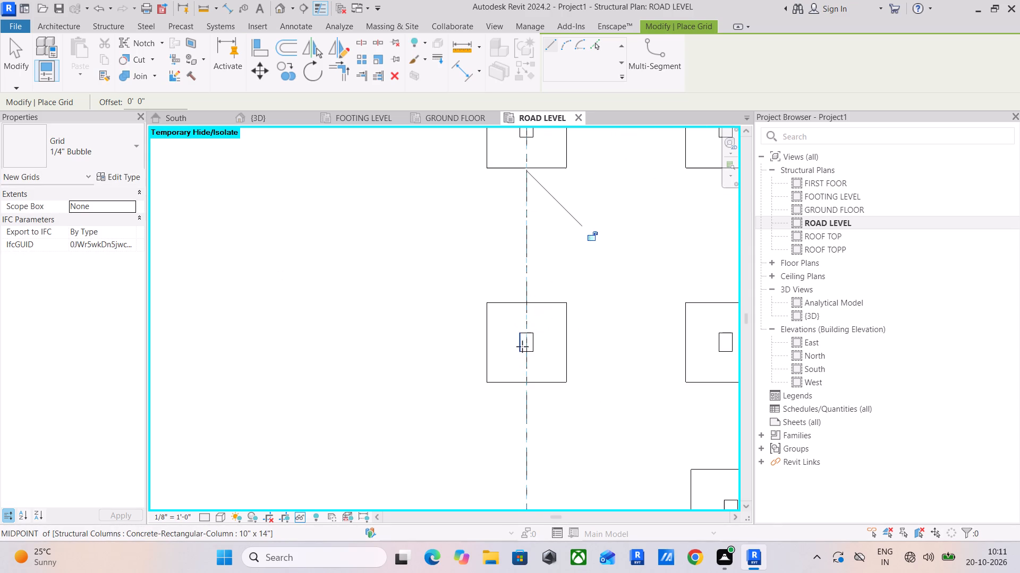
click(519, 343)
scroll(599, 348, down, 6)
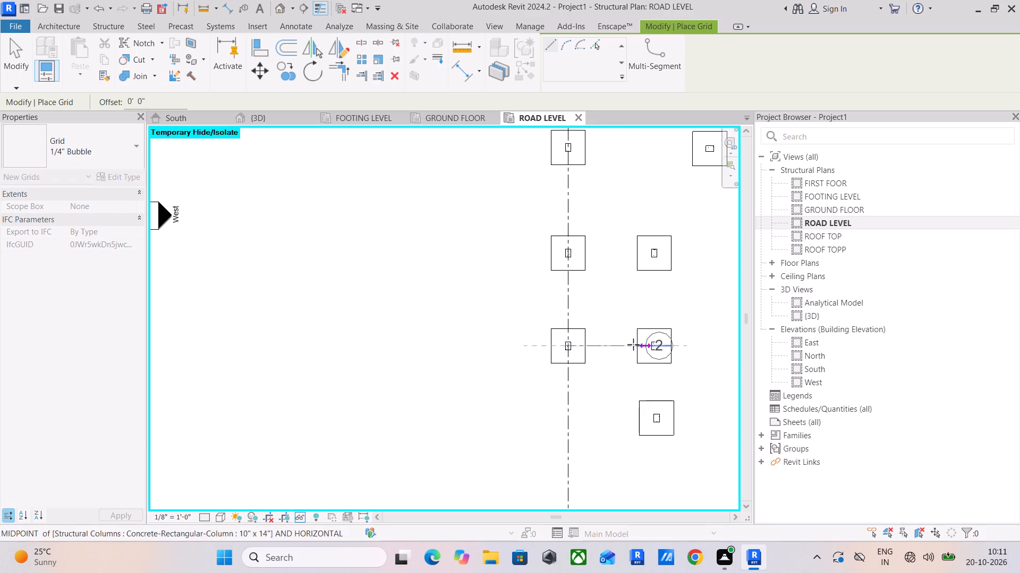
middle_drag(591, 344, 304, 305)
click(664, 302)
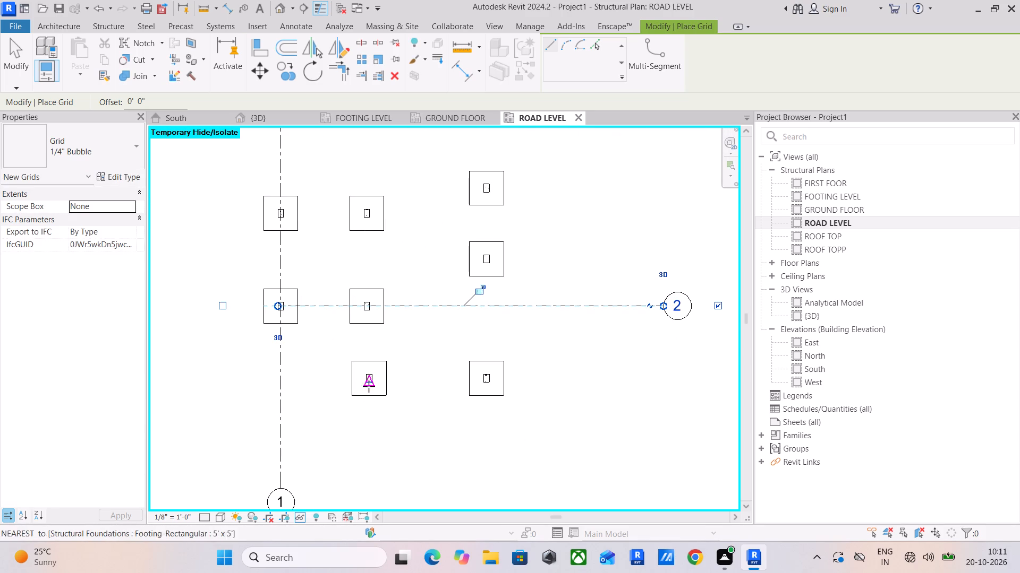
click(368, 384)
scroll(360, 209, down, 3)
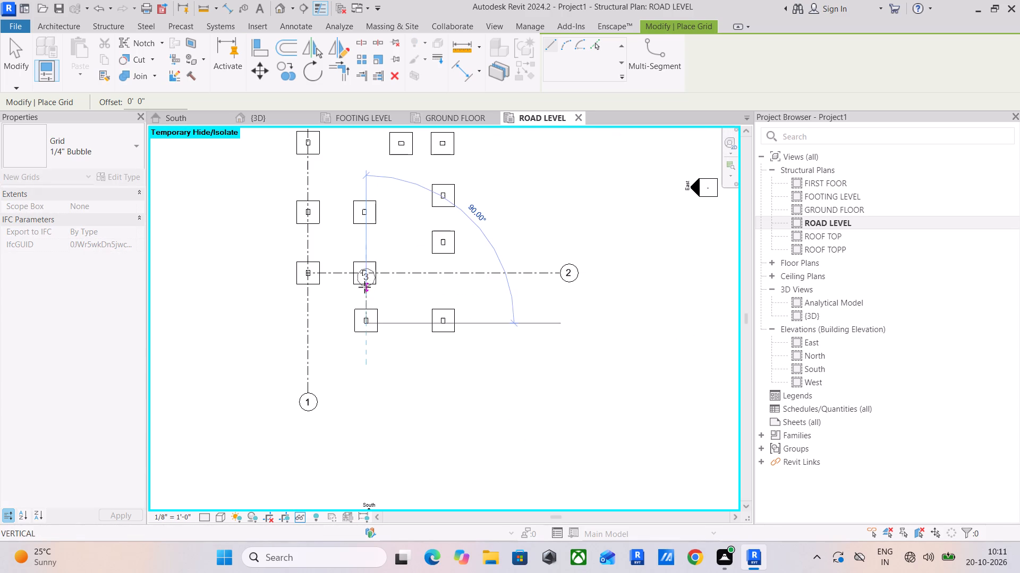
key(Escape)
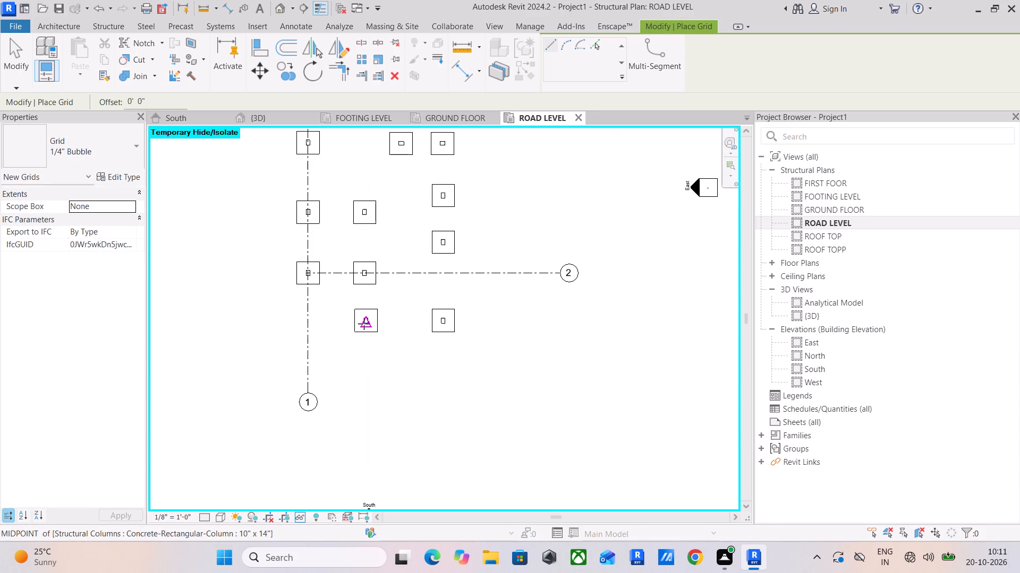
Draw a vertical grid line through the second column line, about 12'-6" east of the first grid, ending level with its bubble.
scroll(369, 206, up, 4)
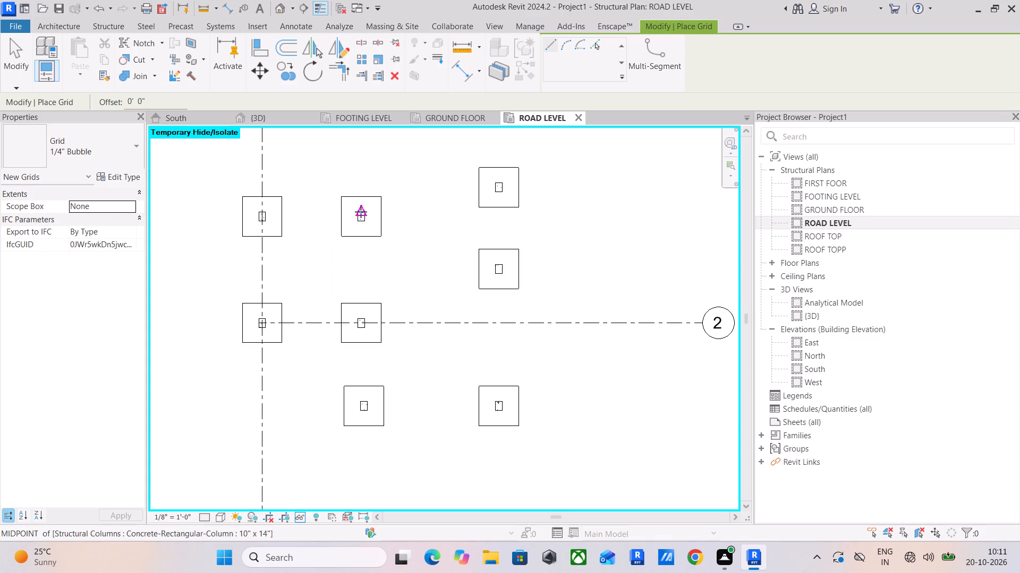
click(361, 212)
middle_drag(368, 414, 384, 229)
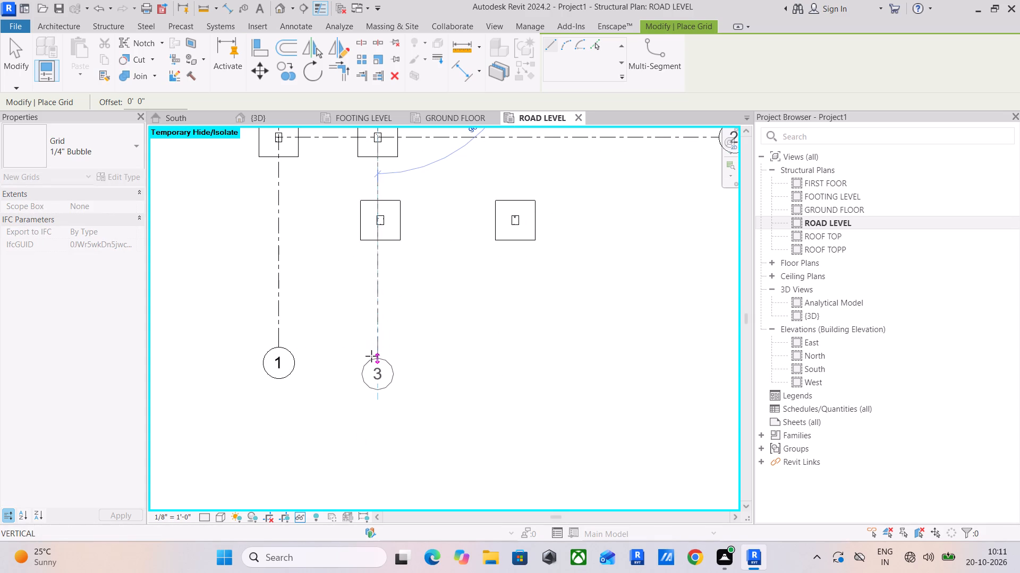
click(374, 346)
scroll(418, 294, down, 4)
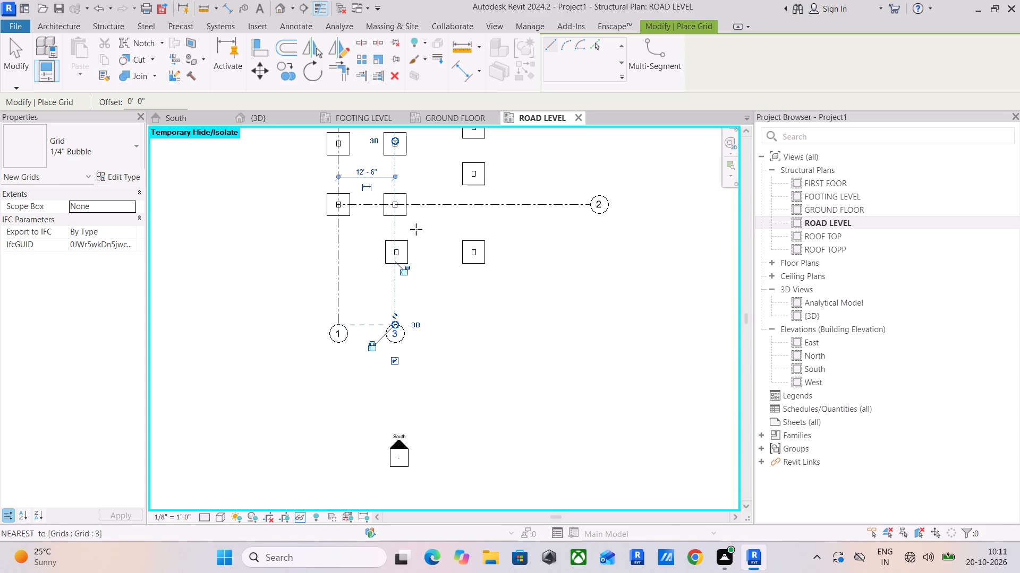
scroll(389, 233, up, 5)
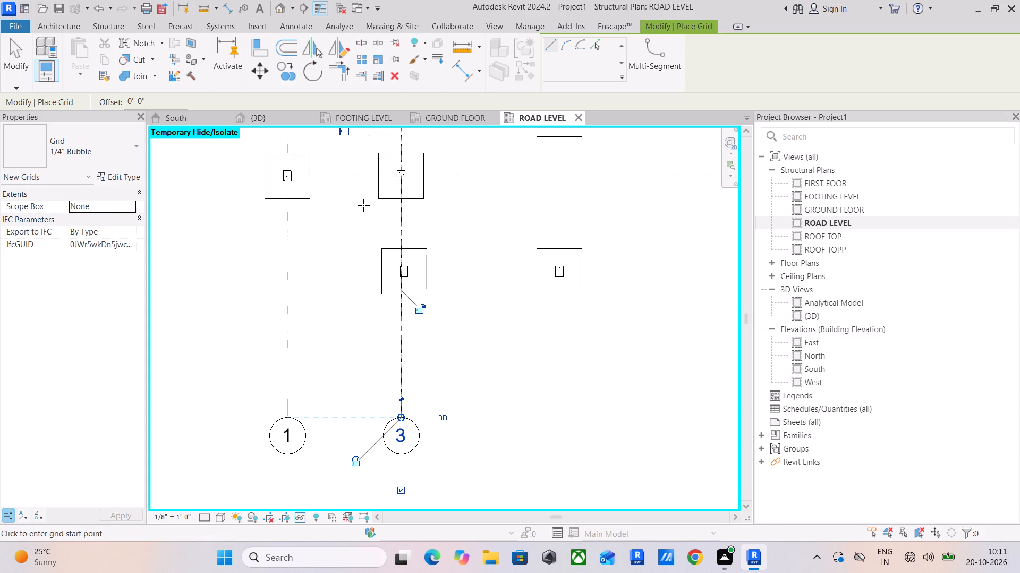
Align the west face of the southernmost column on the second vertical grid with the west face of the column north of it.
key(Escape)
key(Escape)
key(Escape)
scroll(399, 268, up, 5)
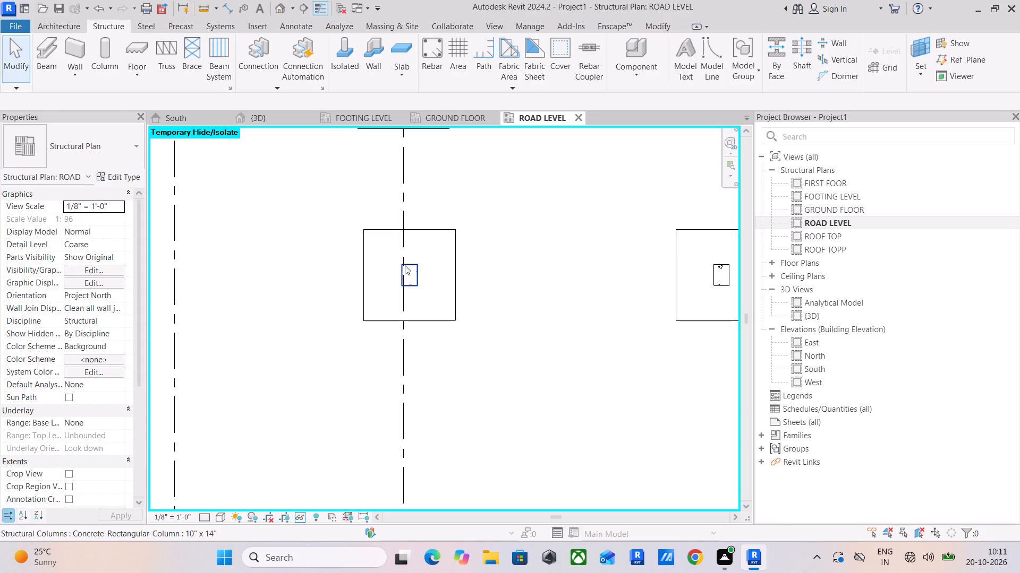
middle_drag(411, 221, 397, 349)
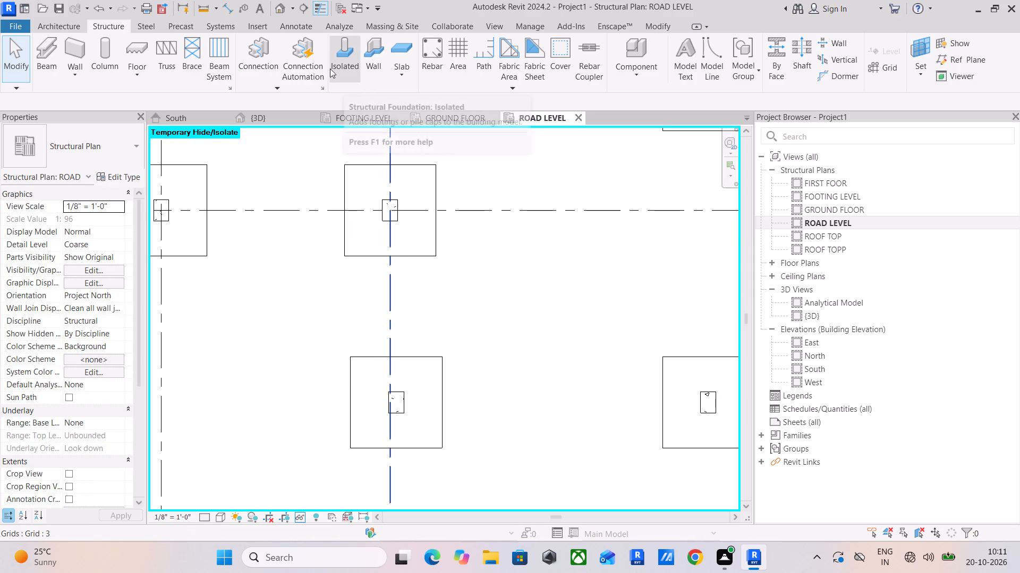
click(646, 30)
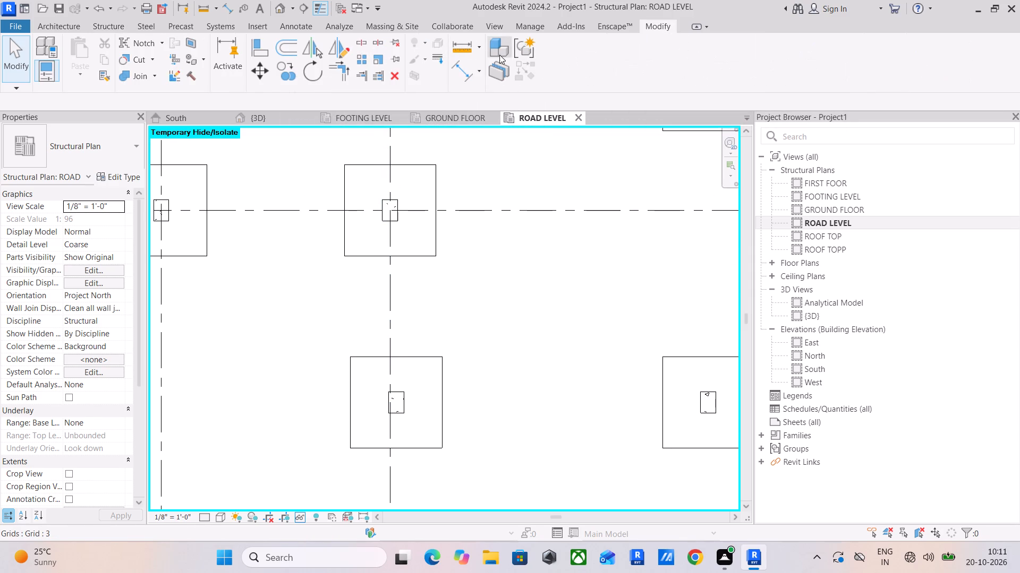
click(260, 57)
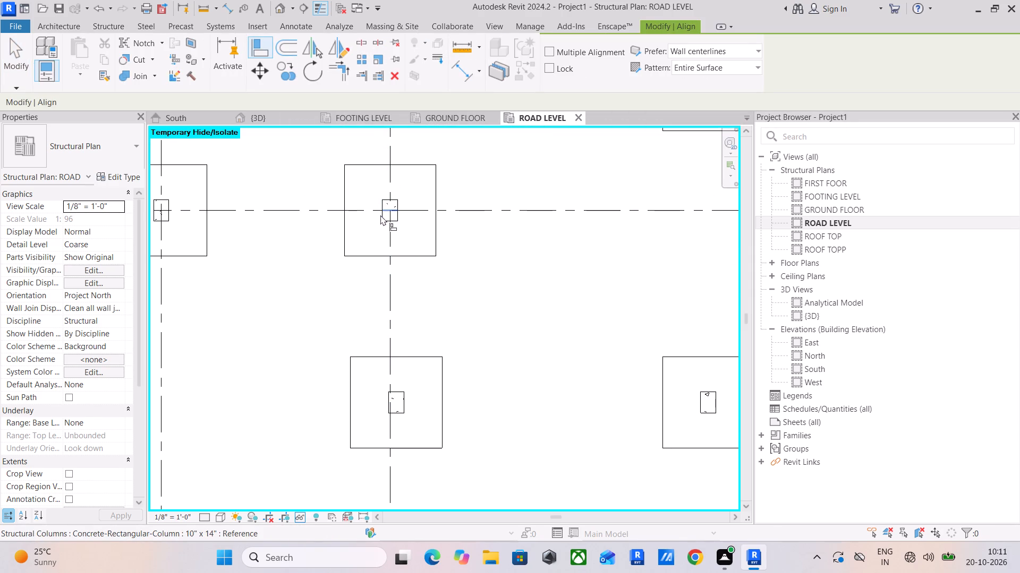
scroll(380, 215, up, 5)
click(382, 216)
scroll(377, 317, down, 3)
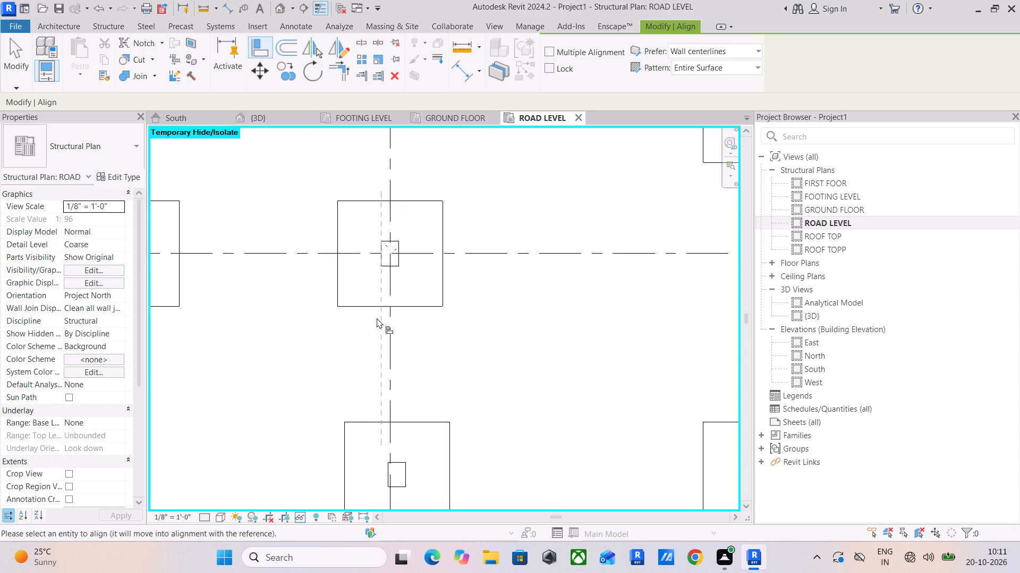
scroll(377, 318, down, 2)
middle_drag(375, 317, 412, 135)
scroll(419, 272, up, 6)
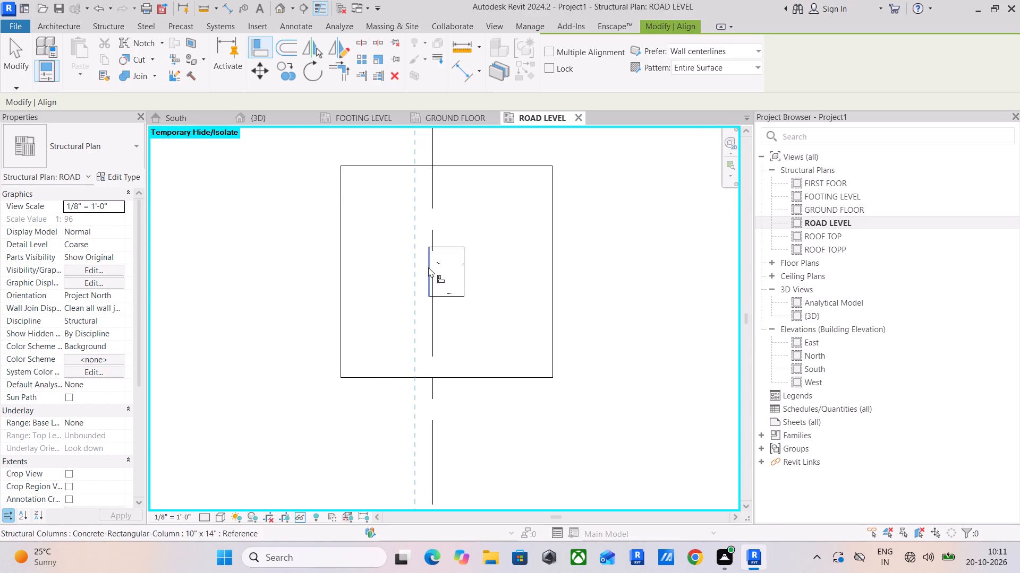
click(428, 267)
scroll(403, 276, down, 12)
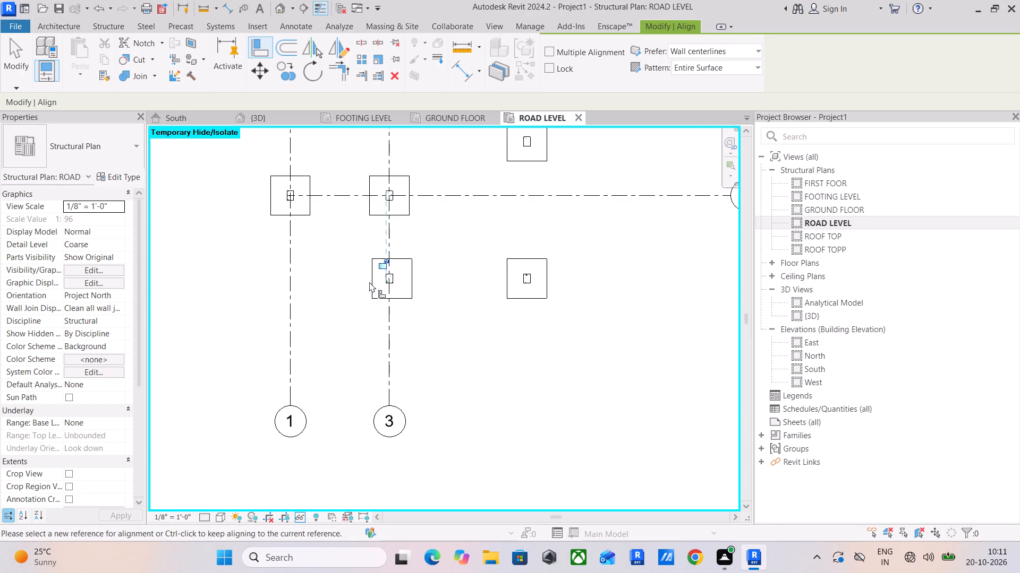
Align the west edge of that southernmost column's footing with the west edge of the footing directly north of it.
scroll(365, 269, up, 5)
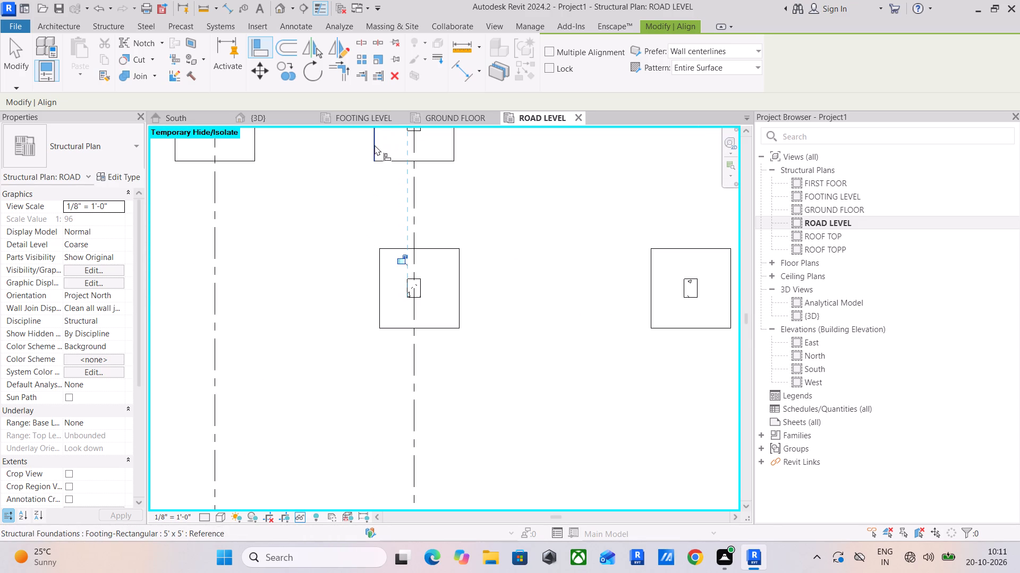
click(375, 145)
click(379, 282)
scroll(422, 281, down, 6)
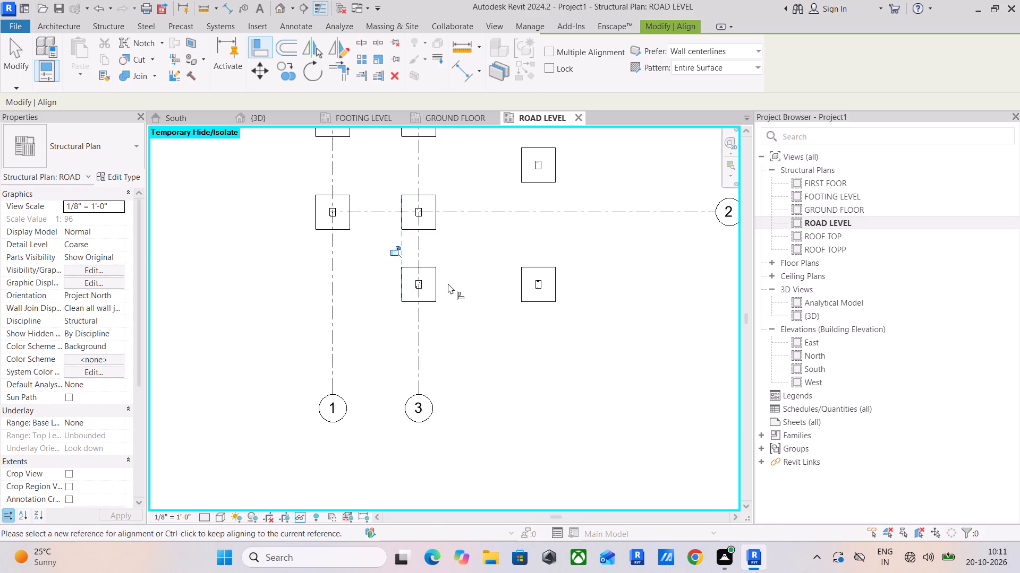
scroll(448, 283, down, 2)
key(Escape)
key(Escape)
key(Escape)
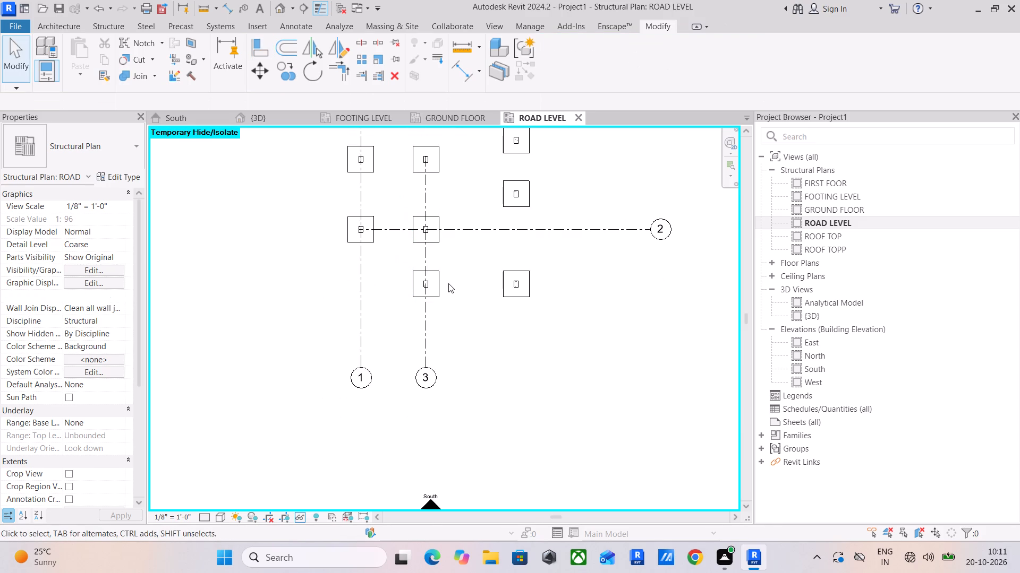
Draw a vertical grid line from the northernmost column of the third column line, about 7'-11" east of the second vertical grid, ending level with its bubble.
middle_drag(444, 276, 441, 314)
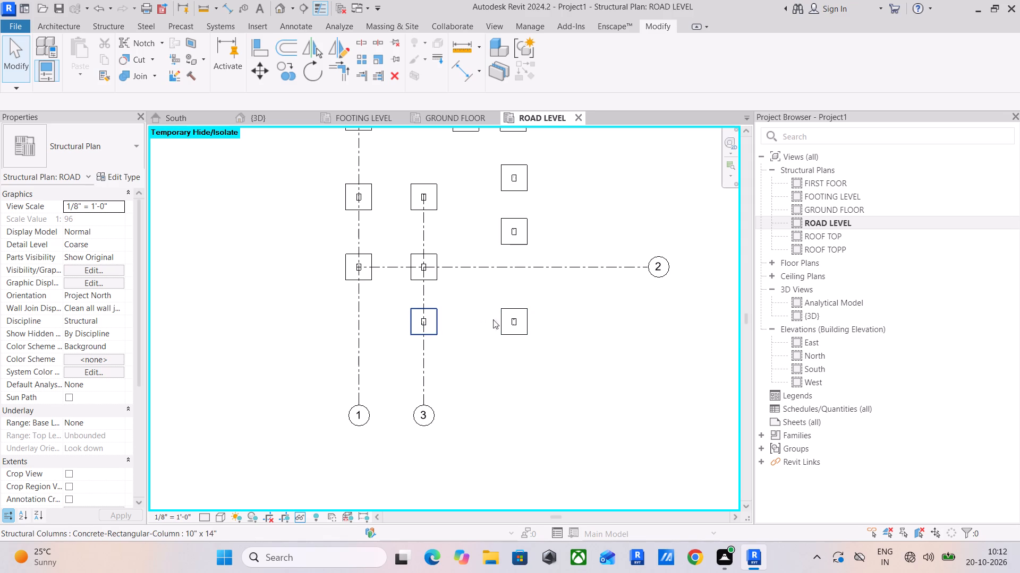
middle_drag(496, 213, 461, 272)
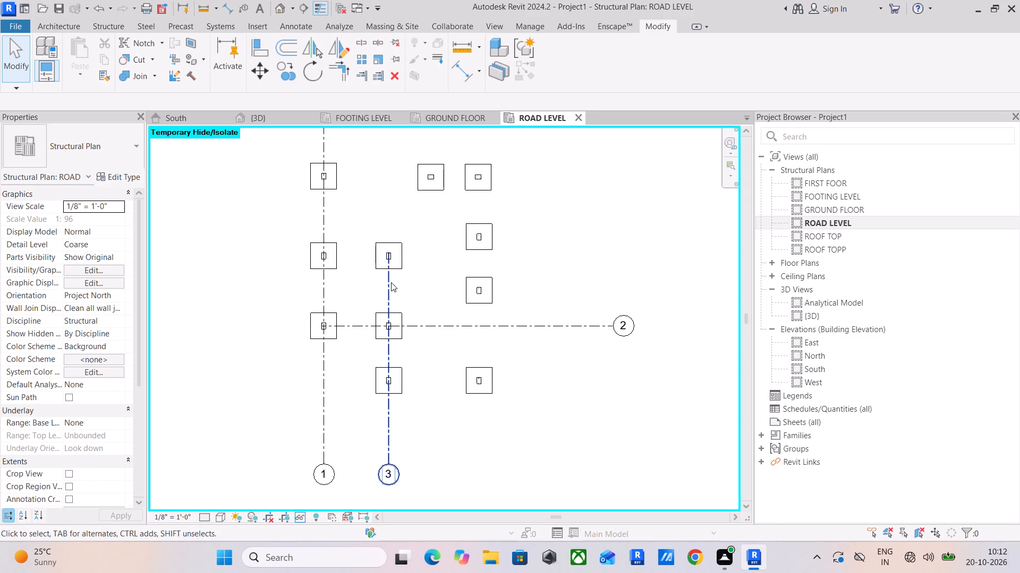
click(391, 282)
click(521, 72)
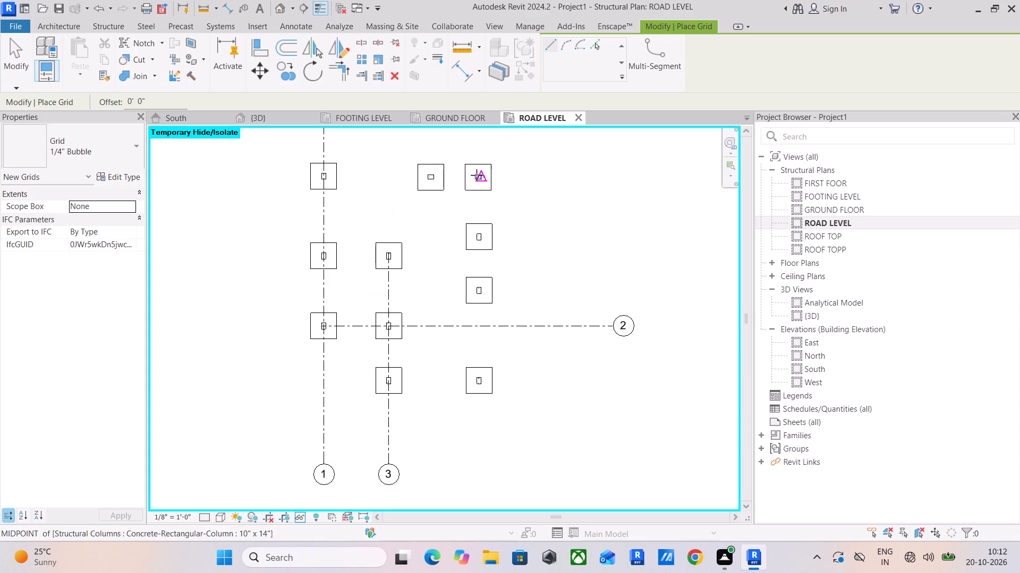
scroll(475, 175, up, 4)
scroll(475, 175, down, 9)
middle_drag(475, 186, 475, 197)
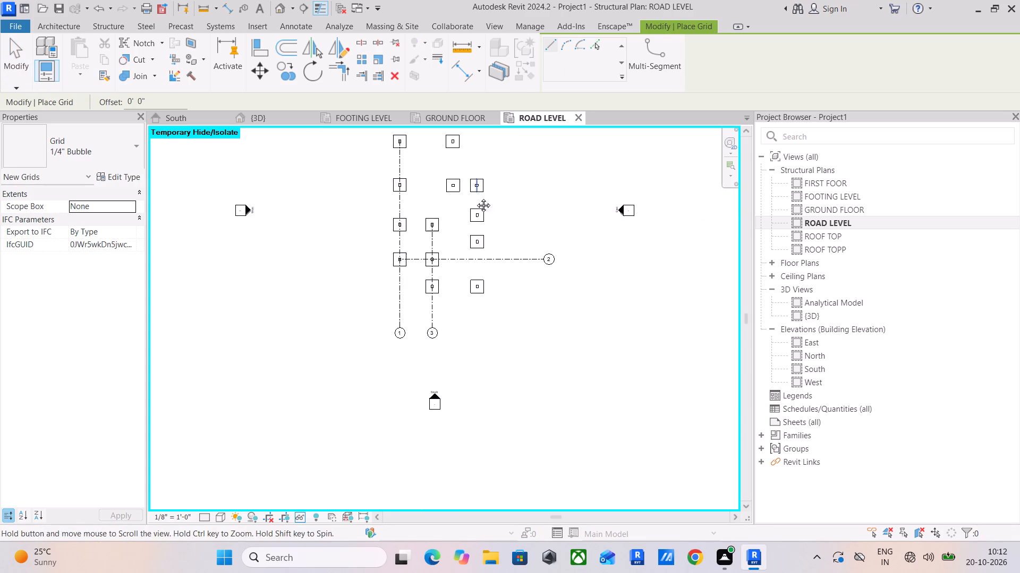
middle_drag(475, 197, 473, 227)
scroll(443, 176, up, 9)
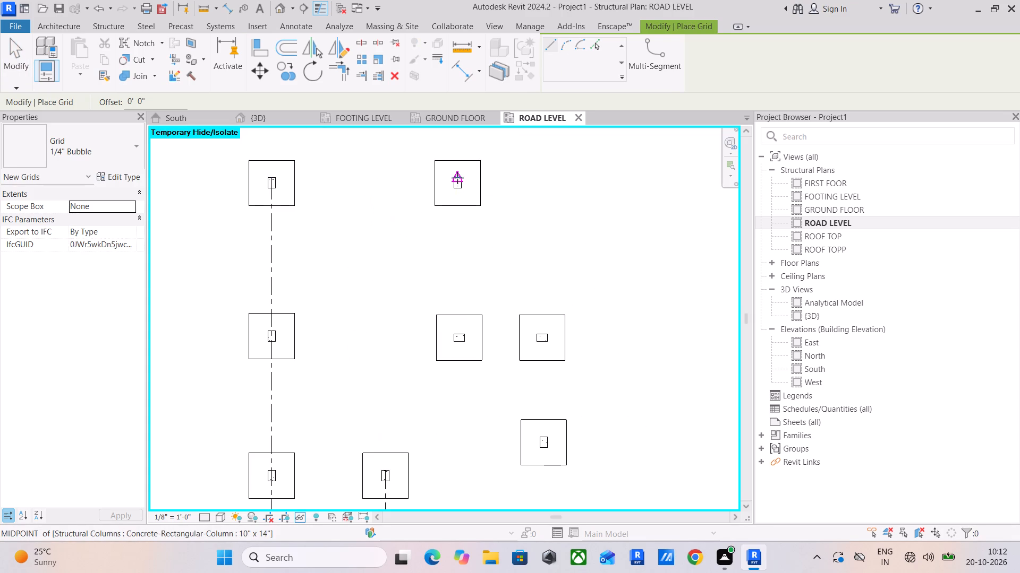
click(457, 178)
scroll(453, 419, down, 4)
middle_drag(453, 419, 471, 207)
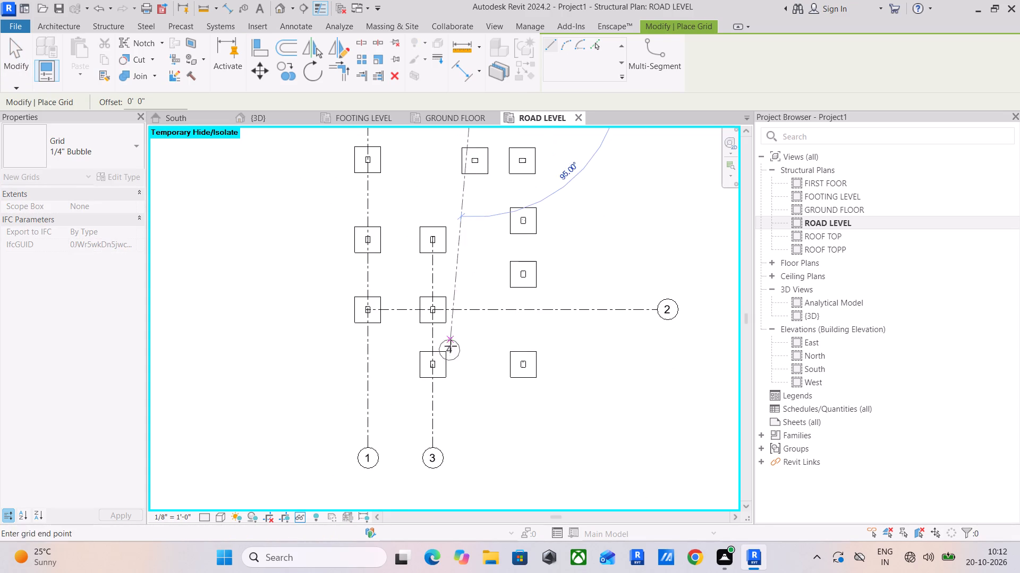
click(483, 448)
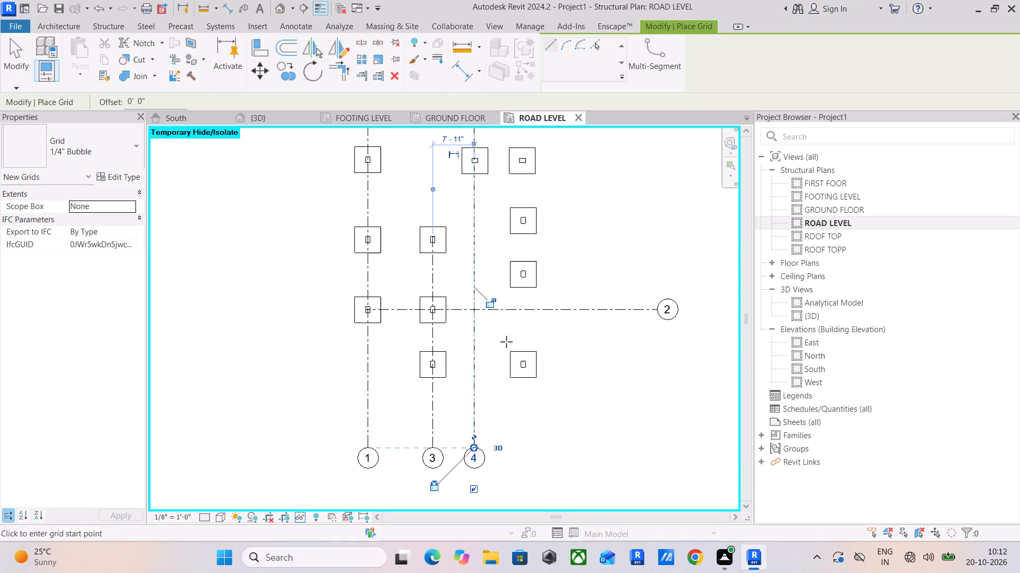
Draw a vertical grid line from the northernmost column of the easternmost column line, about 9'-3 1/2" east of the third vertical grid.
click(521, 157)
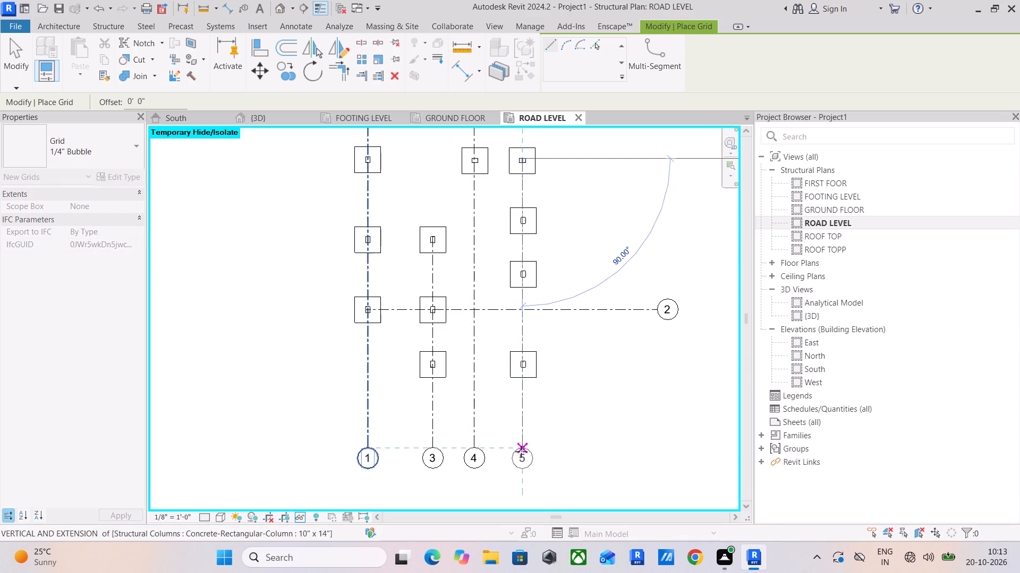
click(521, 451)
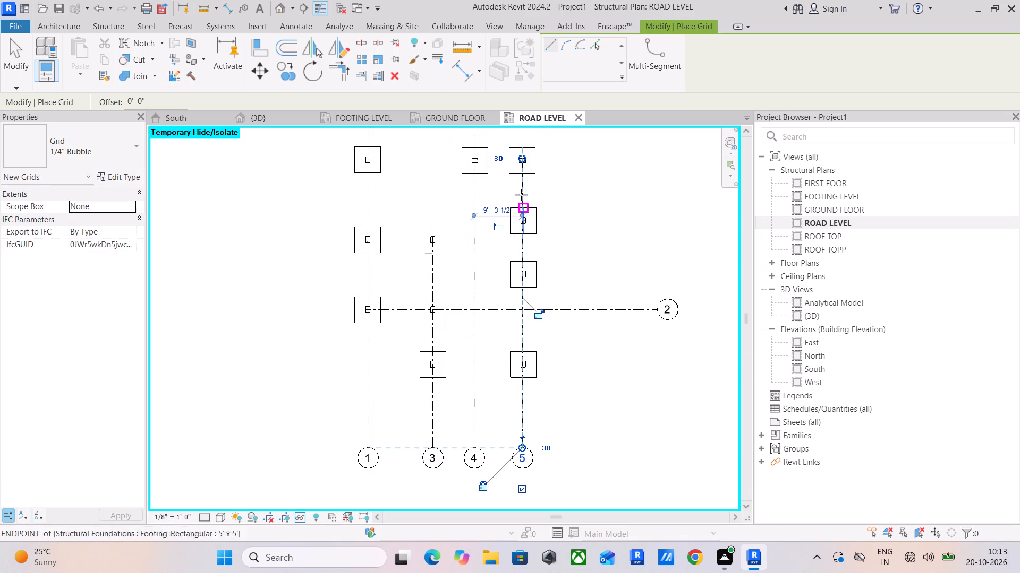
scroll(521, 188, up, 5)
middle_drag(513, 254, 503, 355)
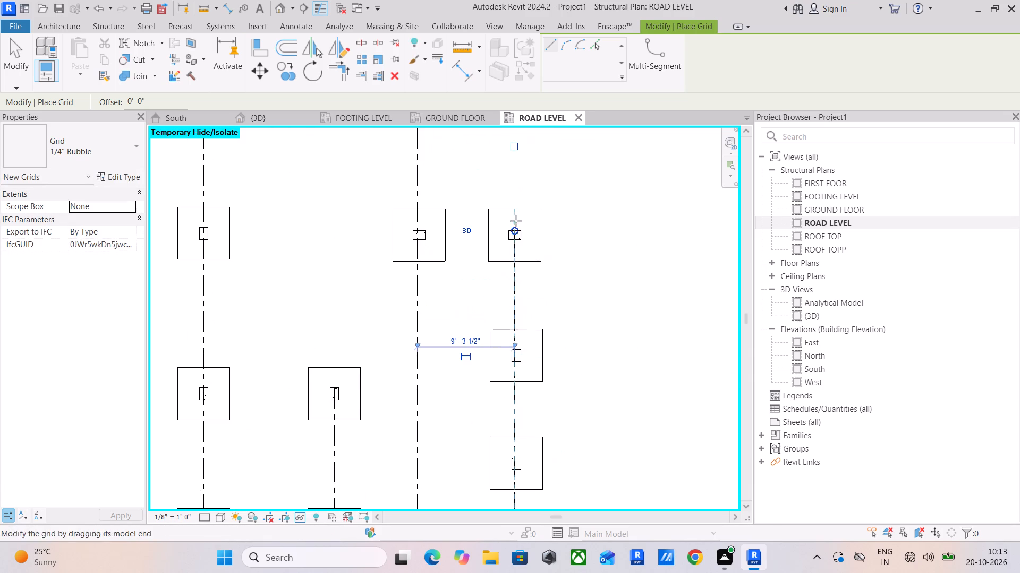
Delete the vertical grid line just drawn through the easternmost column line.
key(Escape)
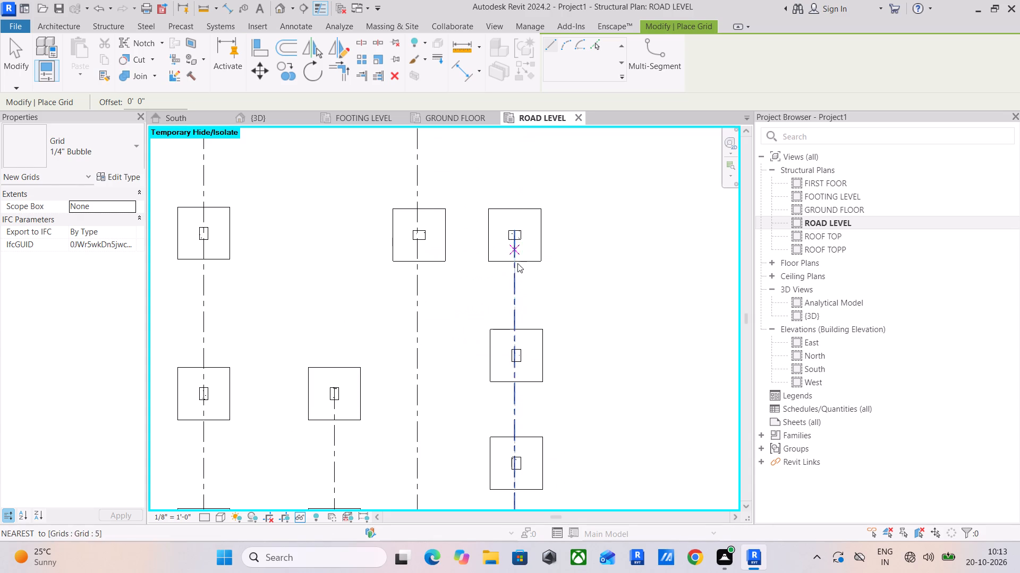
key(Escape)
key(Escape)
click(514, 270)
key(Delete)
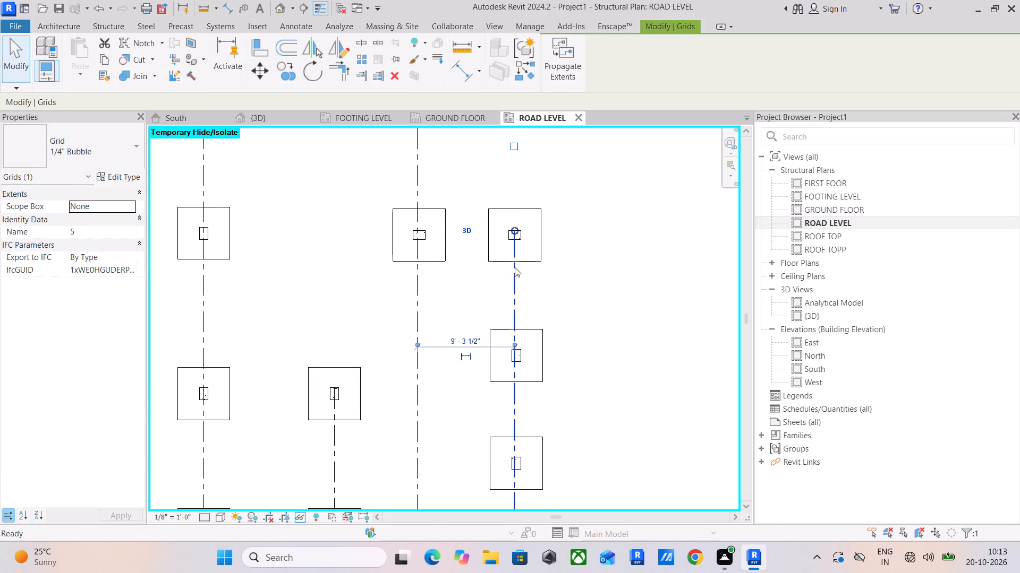
Draw a vertical grid line from the second-northernmost column of the easternmost line, about 9'-5 1/2" east of the third vertical grid, ending level with the other bubbles.
scroll(526, 334, down, 3)
middle_drag(526, 330, 544, 166)
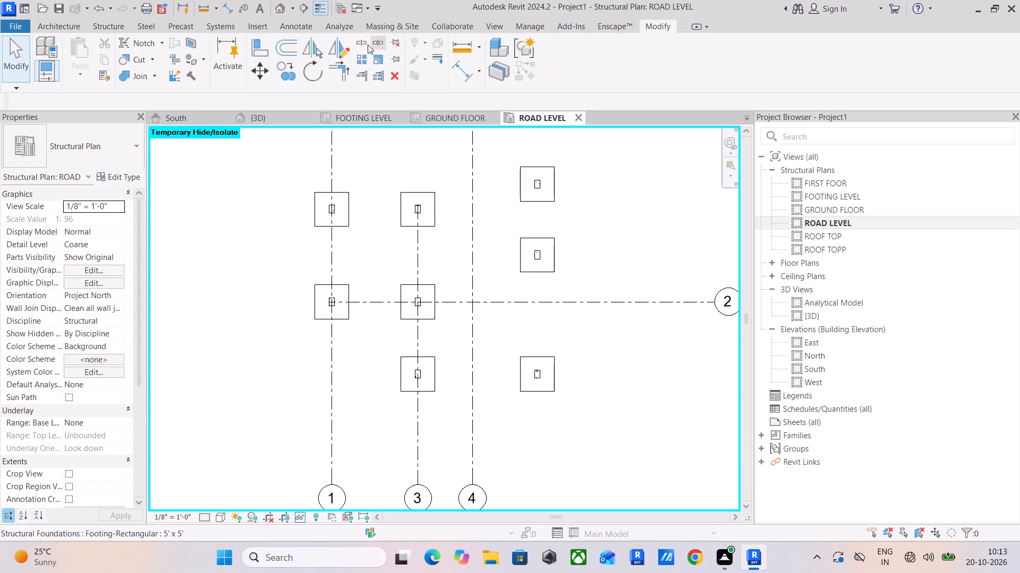
click(422, 237)
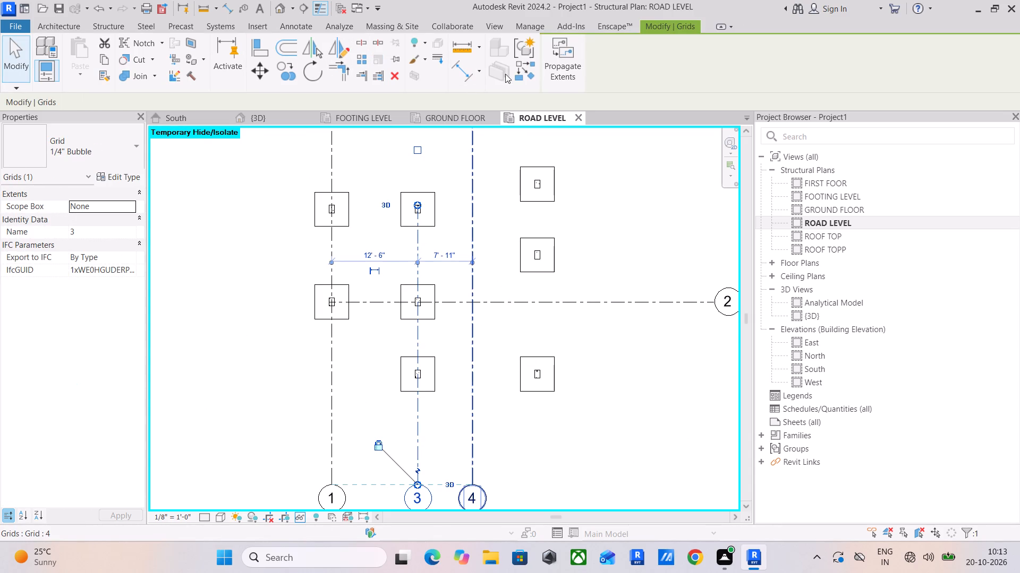
click(531, 79)
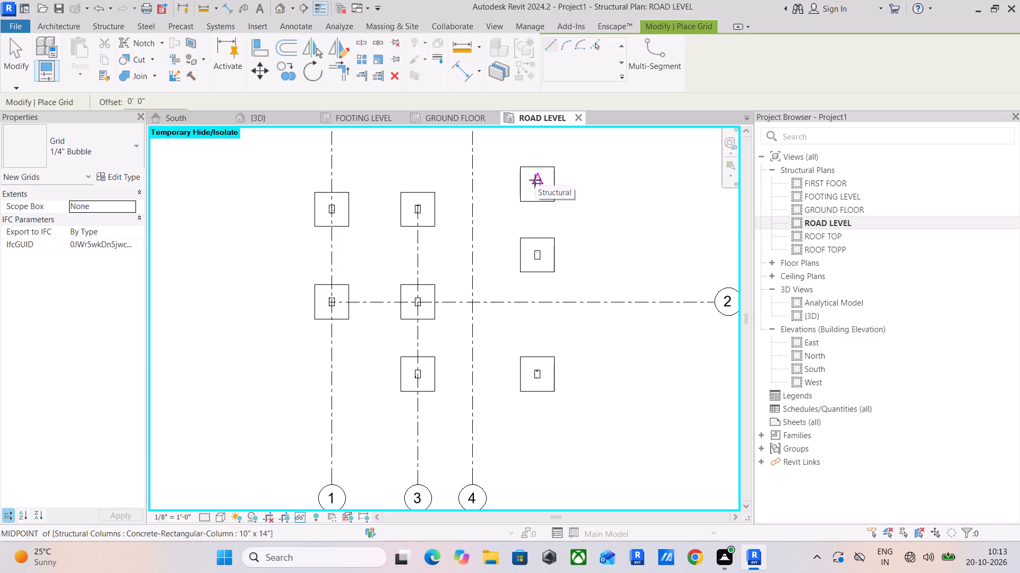
click(535, 180)
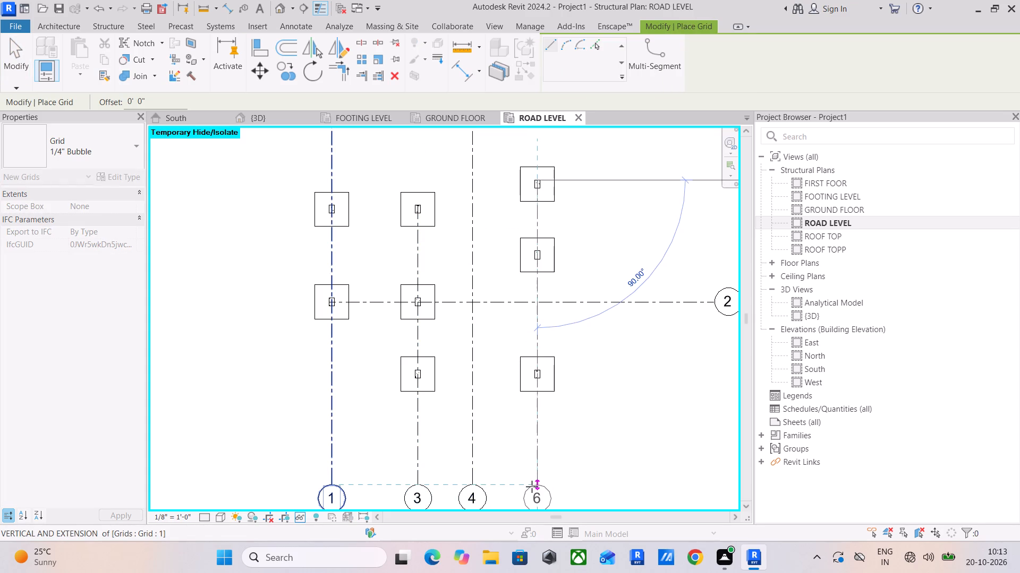
click(532, 487)
key(Escape)
key(Escape)
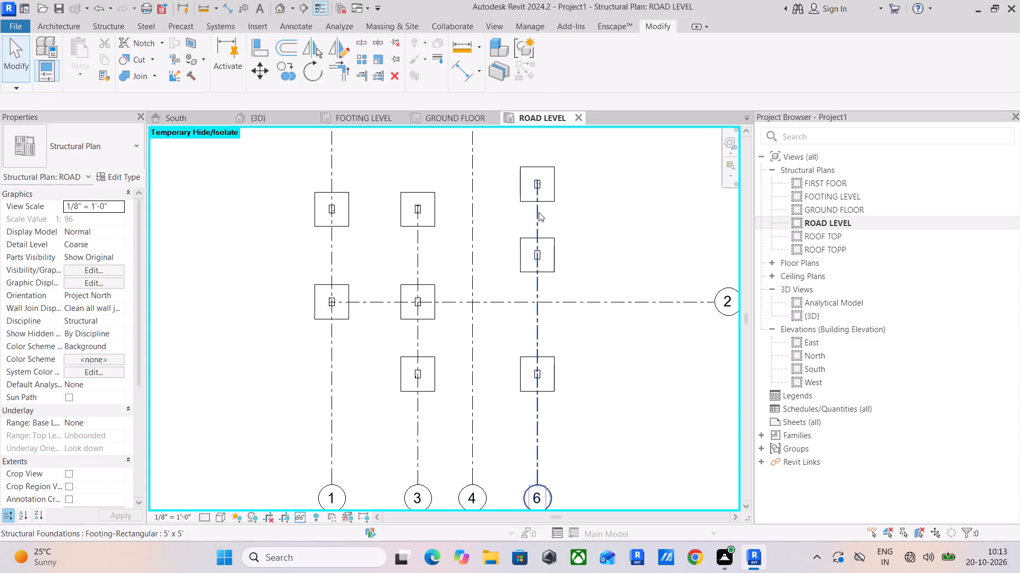
Extend the north end of the easternmost vertical grid well past the northernmost footings.
click(539, 212)
scroll(541, 170, down, 4)
middle_drag(540, 187, 516, 326)
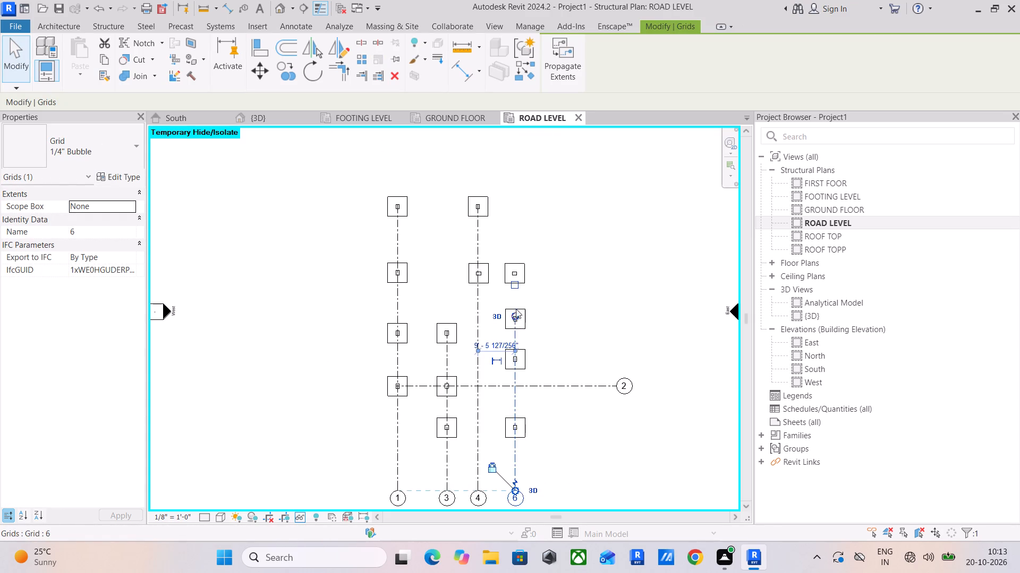
scroll(514, 305, up, 4)
drag(515, 322, 508, 160)
scroll(507, 254, down, 5)
drag(513, 205, 522, 134)
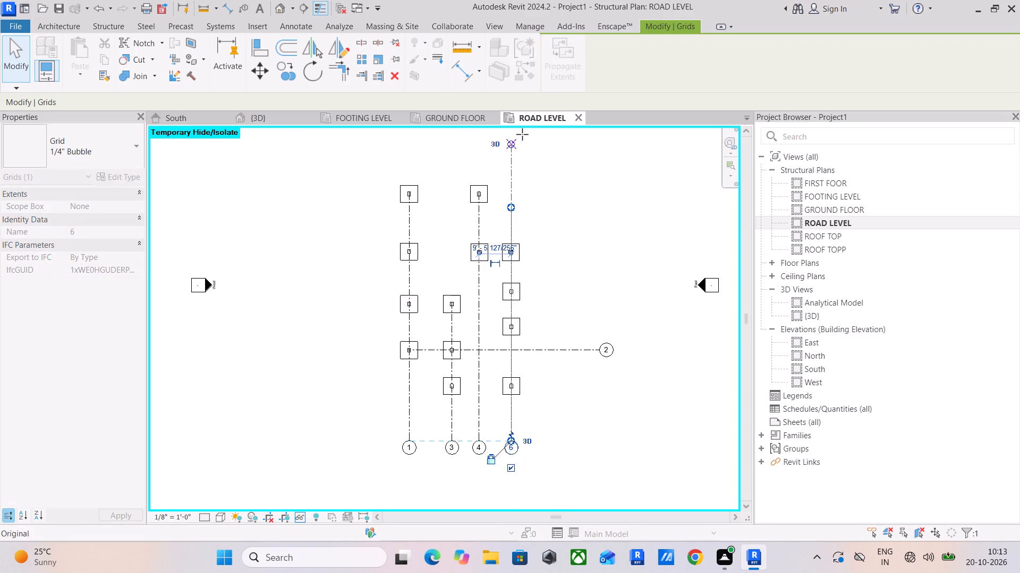
drag(522, 134, 522, 128)
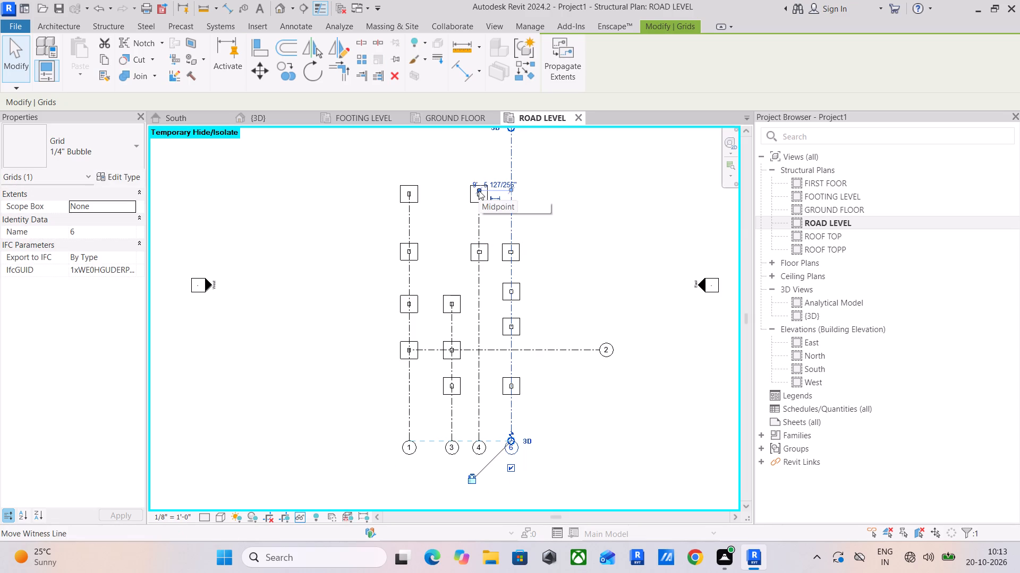
Extend the north end of the third vertical grid past the northernmost footing, level with the easternmost grid's end.
drag(479, 190, 492, 136)
click(478, 204)
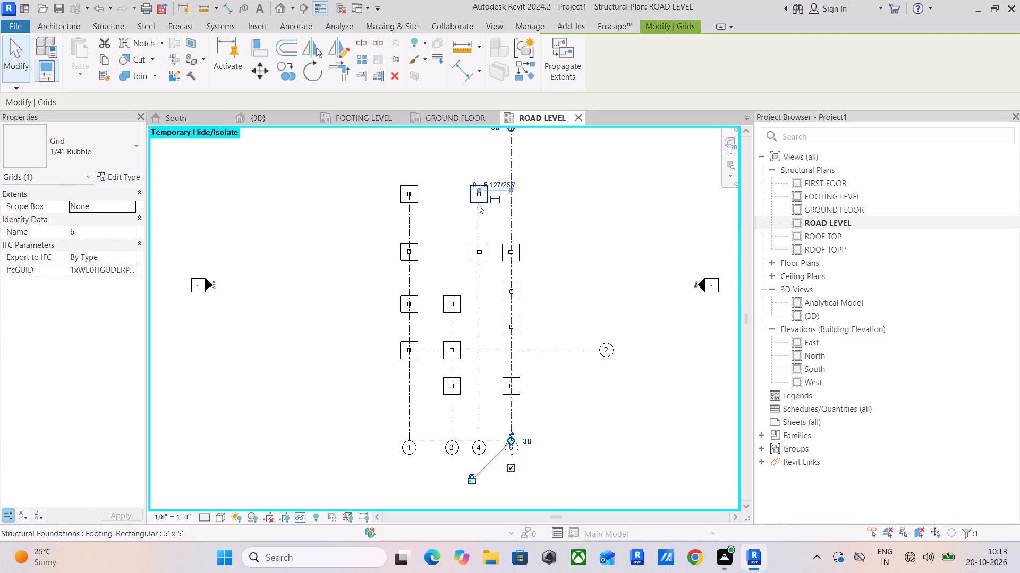
click(478, 219)
drag(478, 190, 488, 128)
scroll(435, 237, down, 3)
middle_drag(437, 239, 458, 286)
scroll(420, 272, up, 3)
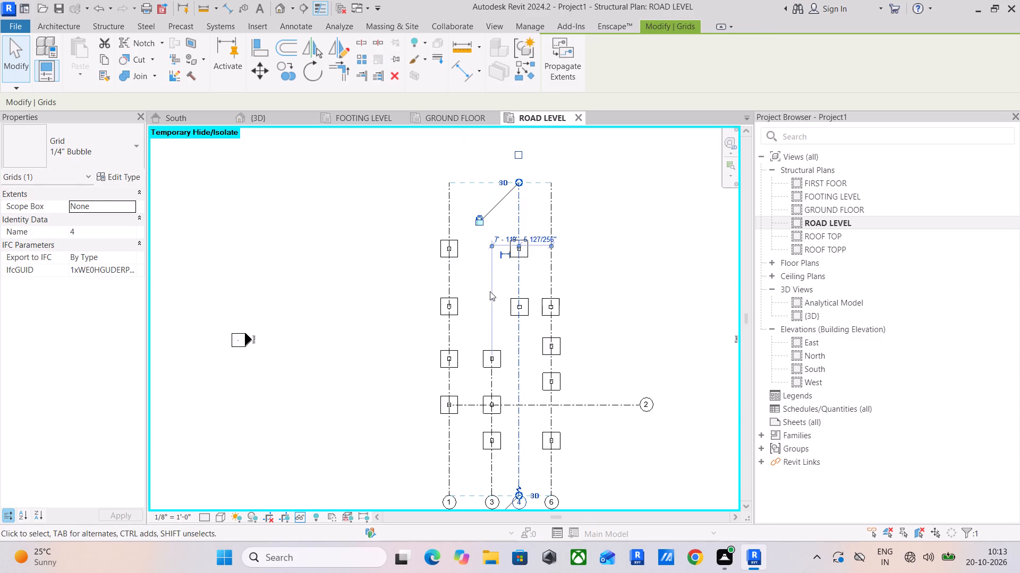
key(Escape)
Extend the north end of the second vertical grid level with the north ends of the other vertical grids.
scroll(484, 293, down, 2)
middle_drag(484, 293, 492, 254)
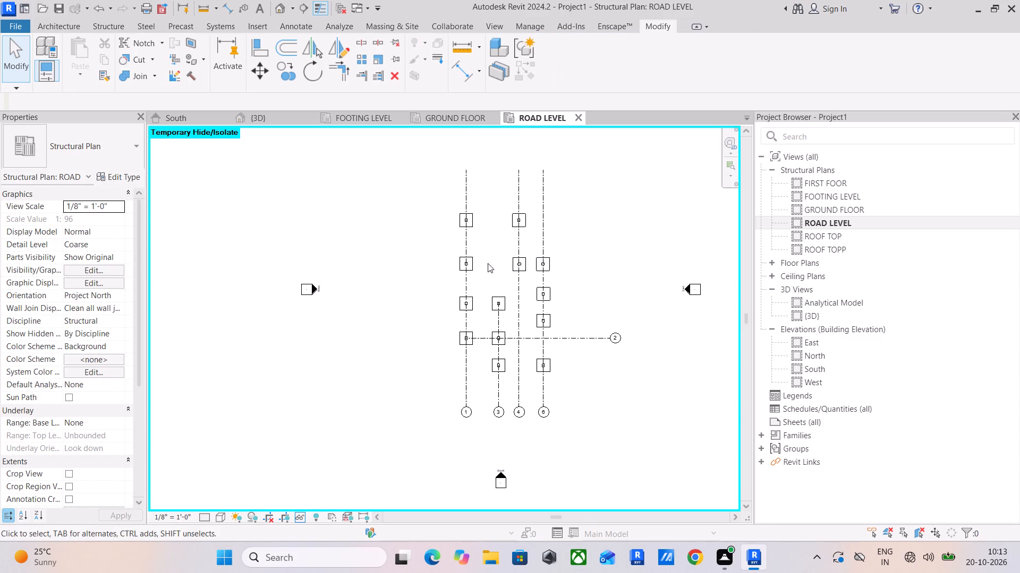
click(495, 320)
drag(496, 299, 499, 252)
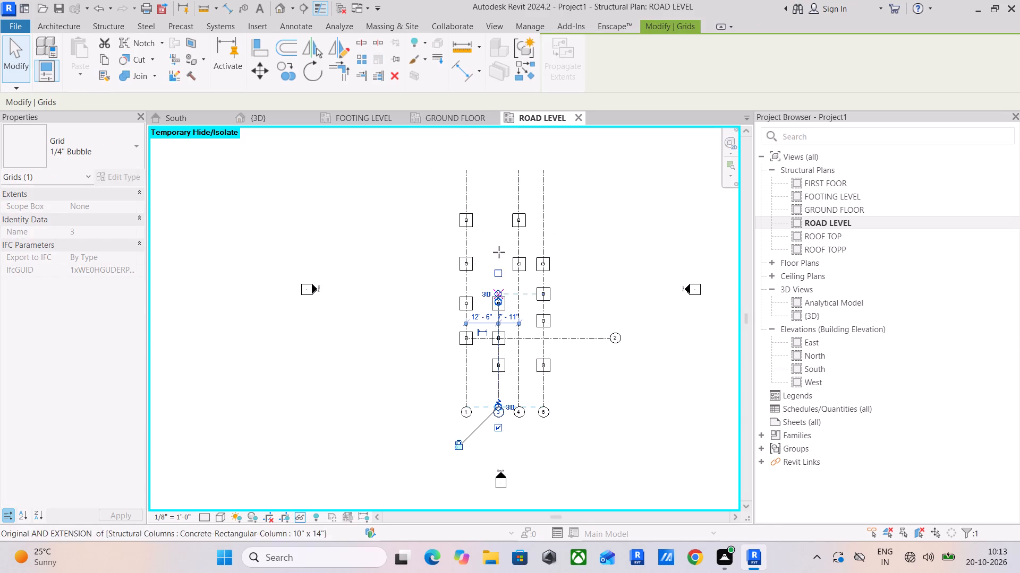
drag(499, 252, 503, 168)
click(581, 224)
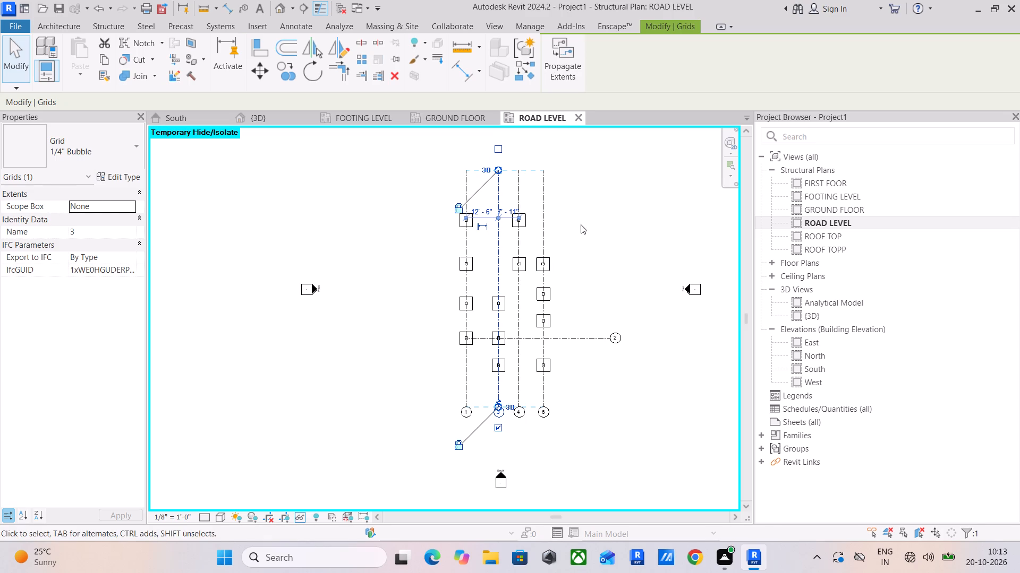
Draw a horizontal grid line through the column row just north of grid 2, about 13'-5 3/4" from it, ending level with its bubble.
click(480, 337)
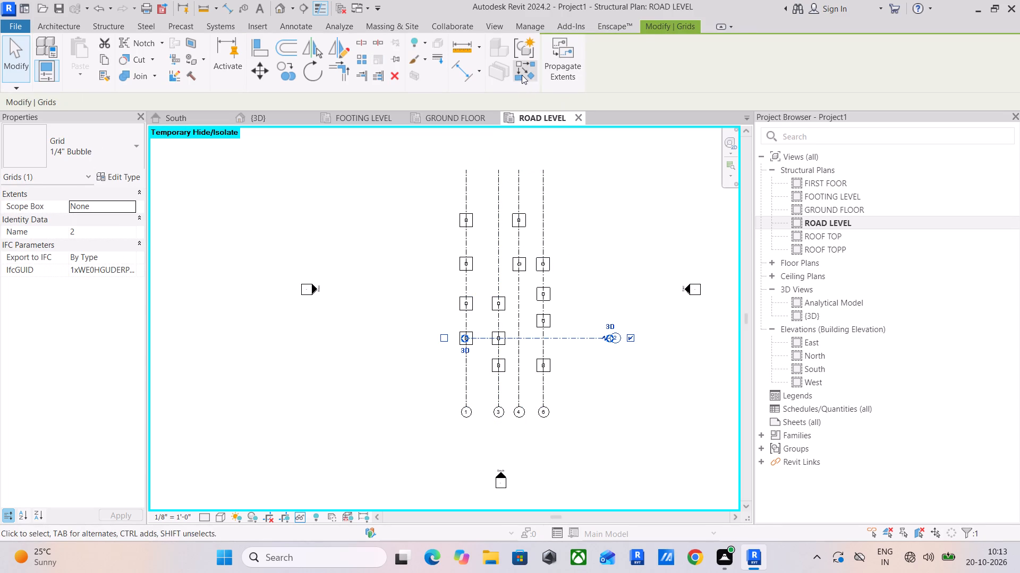
drag(522, 75, 521, 81)
scroll(477, 307, up, 9)
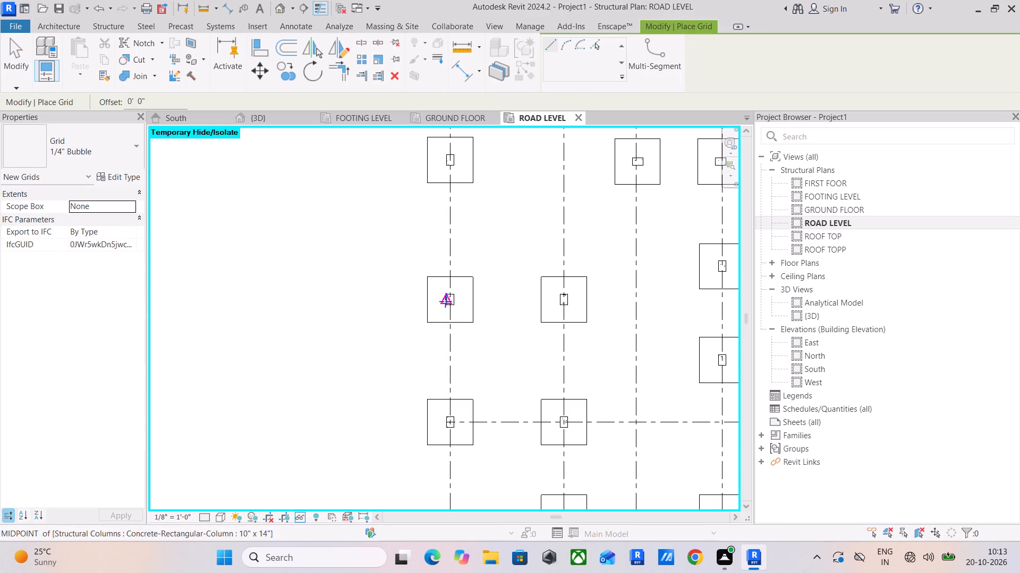
click(445, 301)
scroll(618, 301, down, 3)
middle_drag(616, 301, 471, 296)
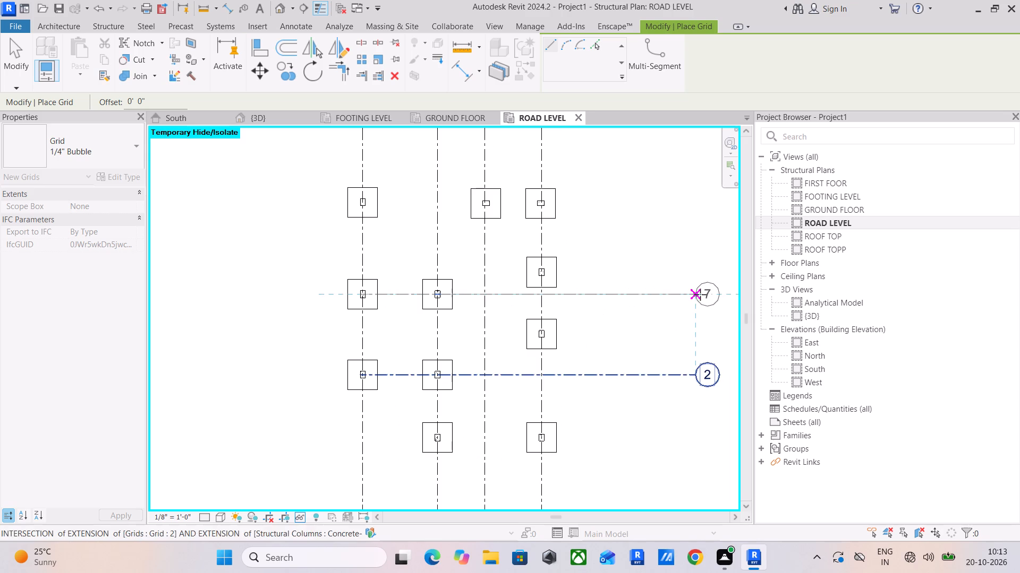
click(700, 294)
Draw a horizontal grid line through the second-northernmost row of columns, ending level with the other two horizontal grids' bubbles.
click(356, 203)
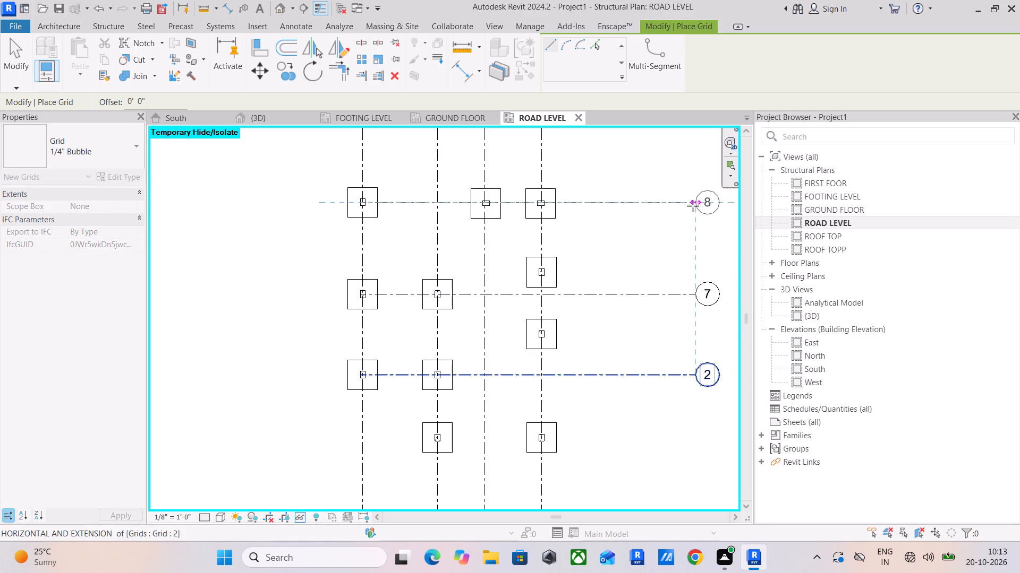
click(693, 206)
key(Escape)
key(Escape)
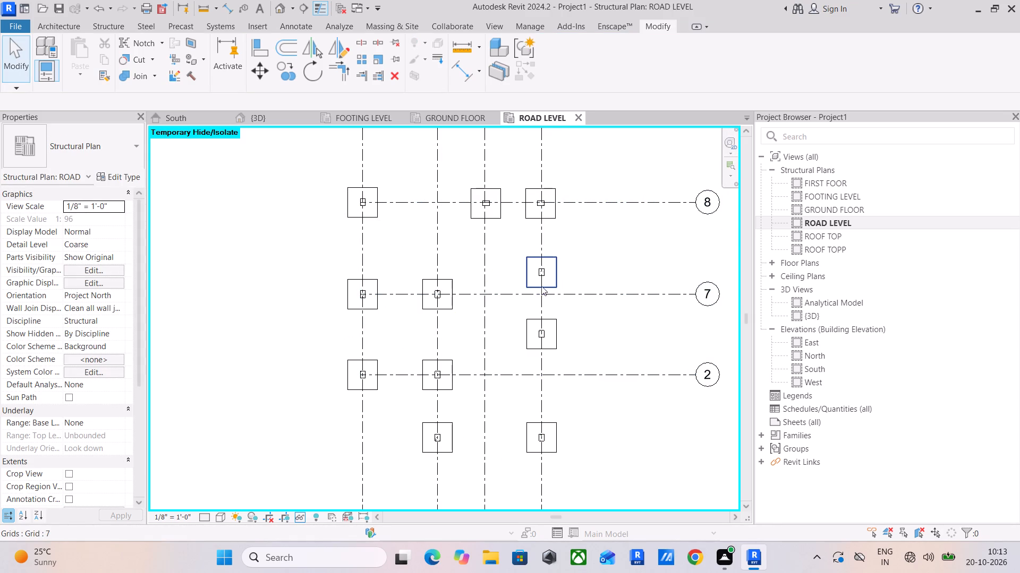
Draw a horizontal grid line east from the second-northernmost column on grid 6, about 3'-8" north of grid 7, ending level with the other bubbles.
click(594, 294)
click(525, 81)
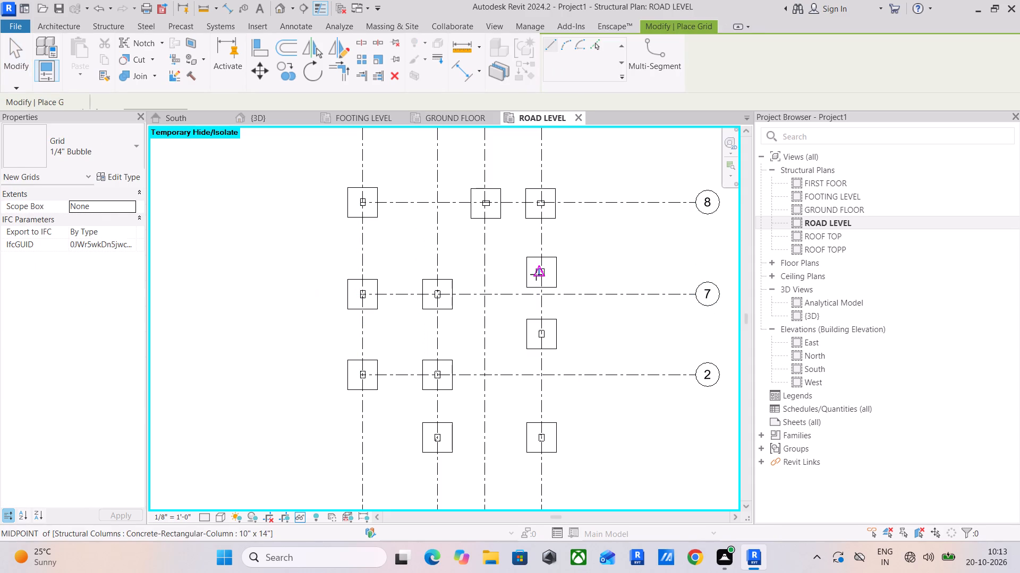
click(537, 274)
click(698, 265)
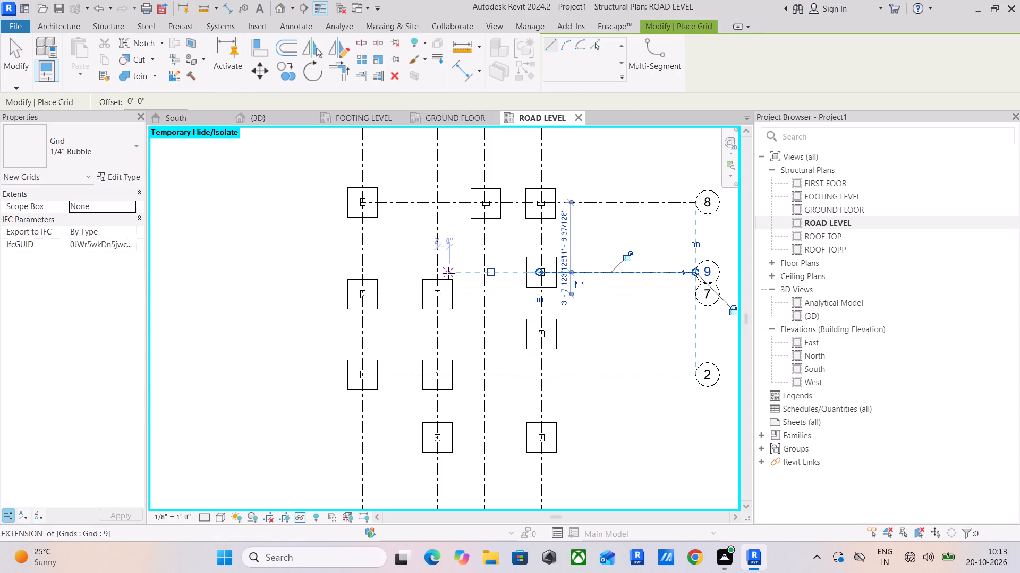
key(Escape)
key(Escape)
Extend the aligned west ends of horizontal grids 2, 7 and 8 well past the westernmost footings.
click(598, 298)
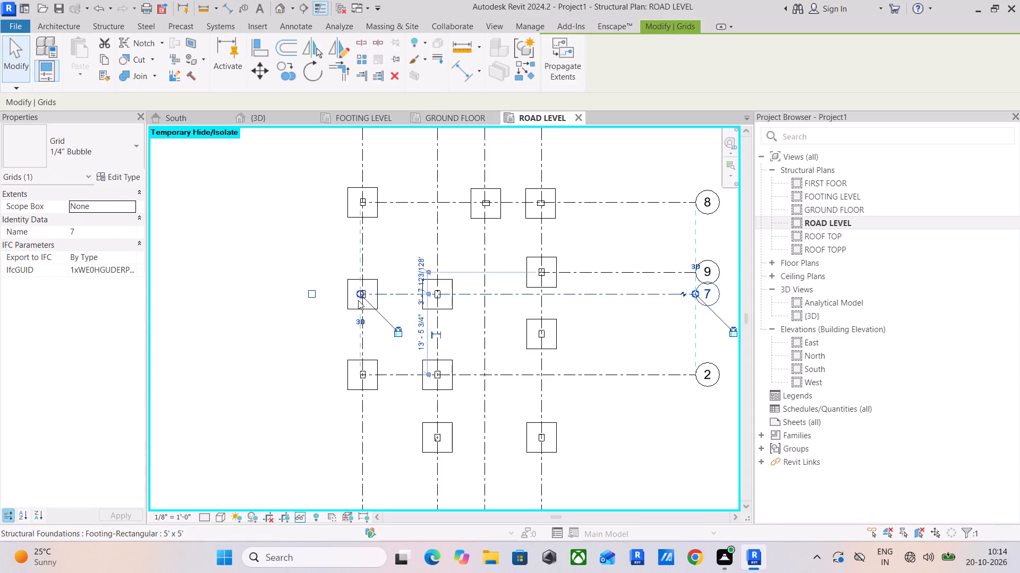
drag(361, 294, 253, 281)
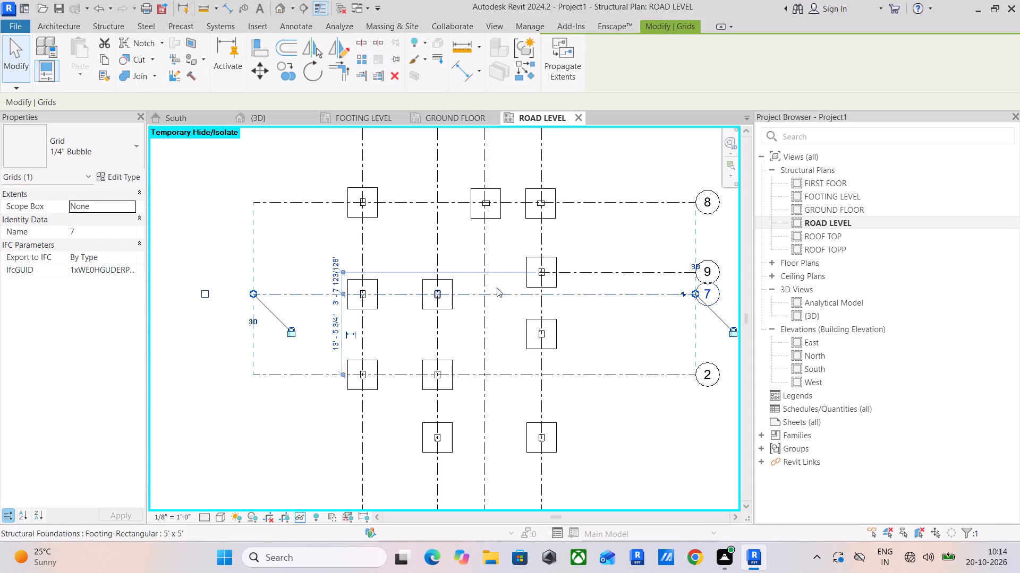
key(Escape)
Extend the west end of grid 9 past the westernmost footings, level with the other horizontal grids' west ends.
click(575, 276)
drag(537, 272, 278, 258)
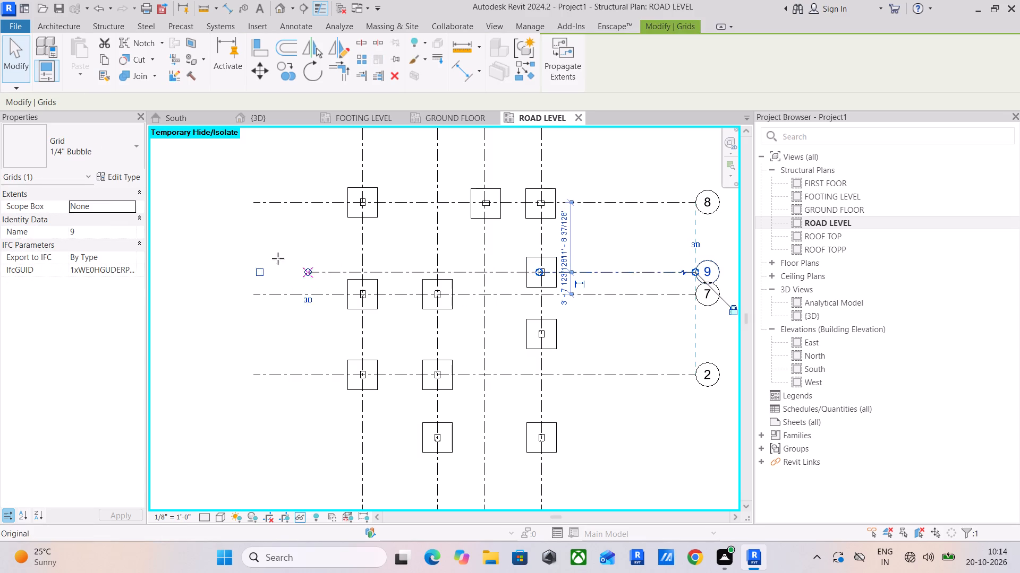
drag(278, 258, 253, 257)
key(Escape)
Draw a horizontal grid line through the two northernmost columns, 15'-6" north of grid 8, extending past the easternmost vertical grid.
scroll(238, 247, down, 4)
middle_drag(244, 263, 263, 276)
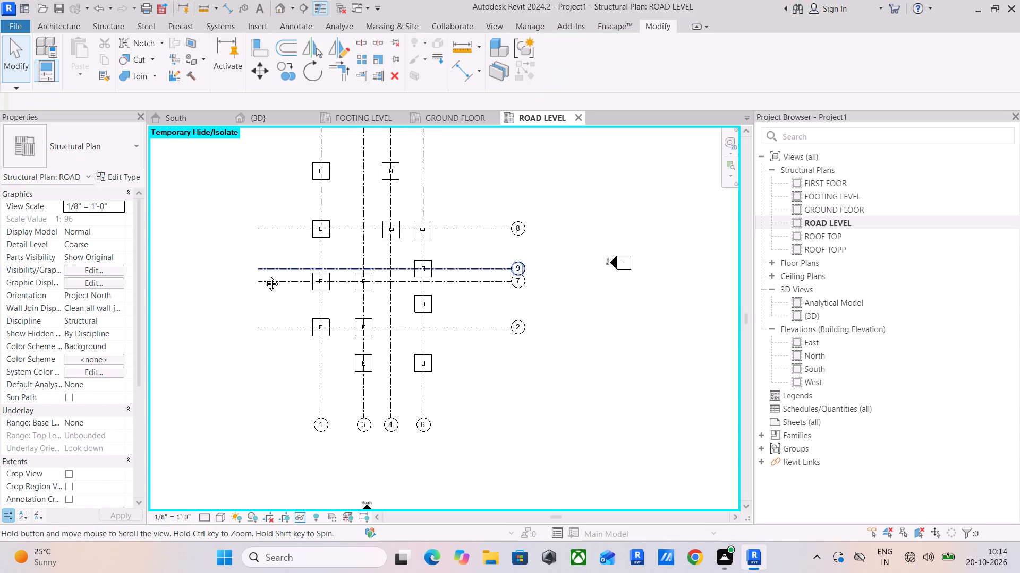
middle_drag(263, 276, 309, 290)
middle_drag(309, 290, 325, 309)
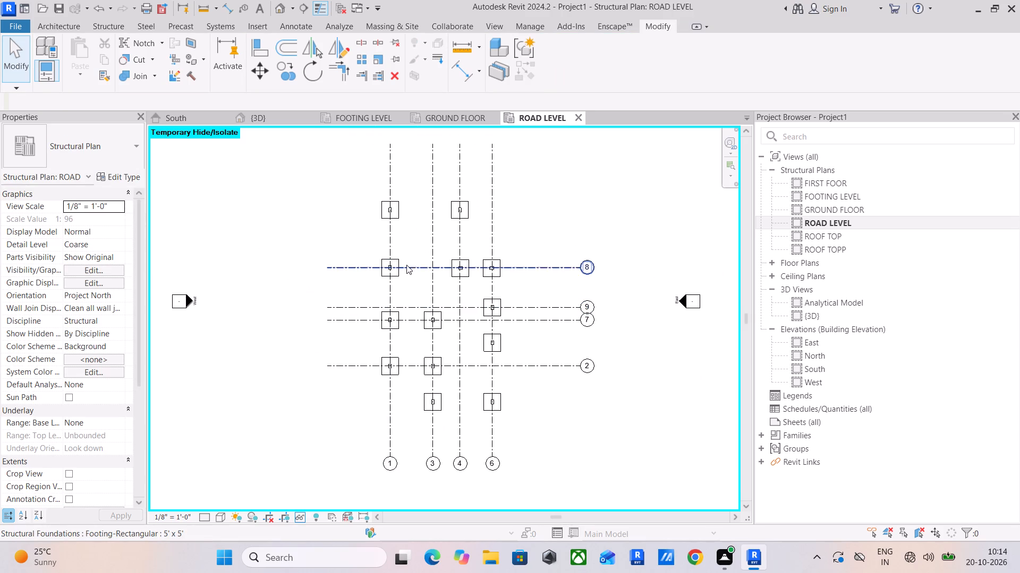
click(411, 267)
click(517, 70)
scroll(369, 213, up, 3)
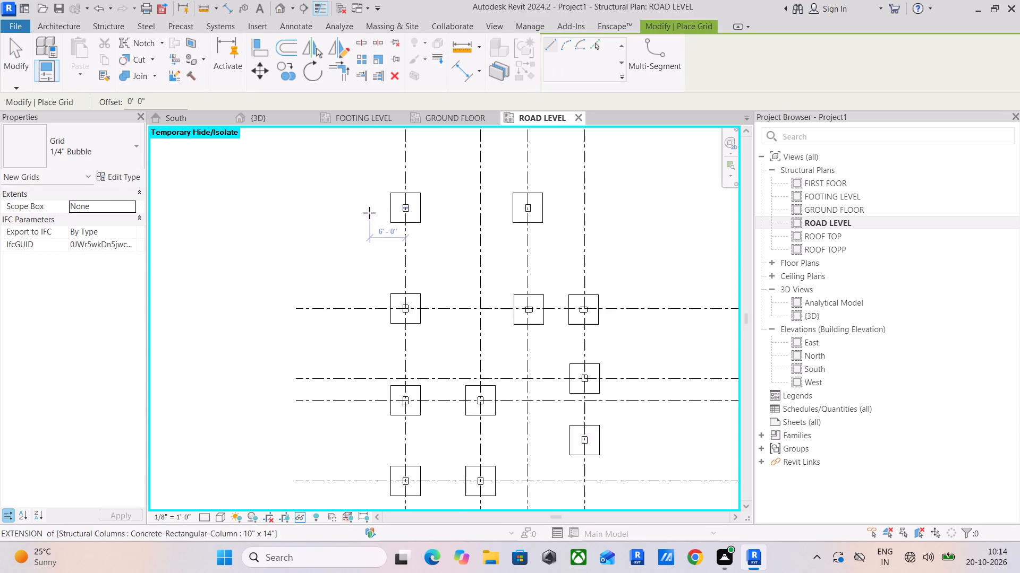
scroll(369, 213, up, 5)
click(418, 203)
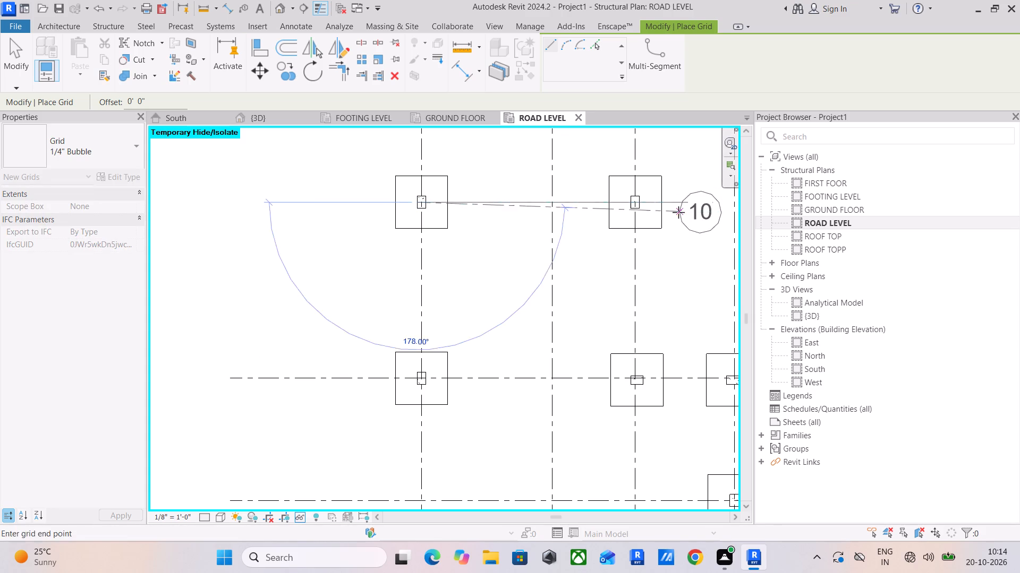
scroll(677, 212, down, 4)
middle_drag(670, 218, 218, 221)
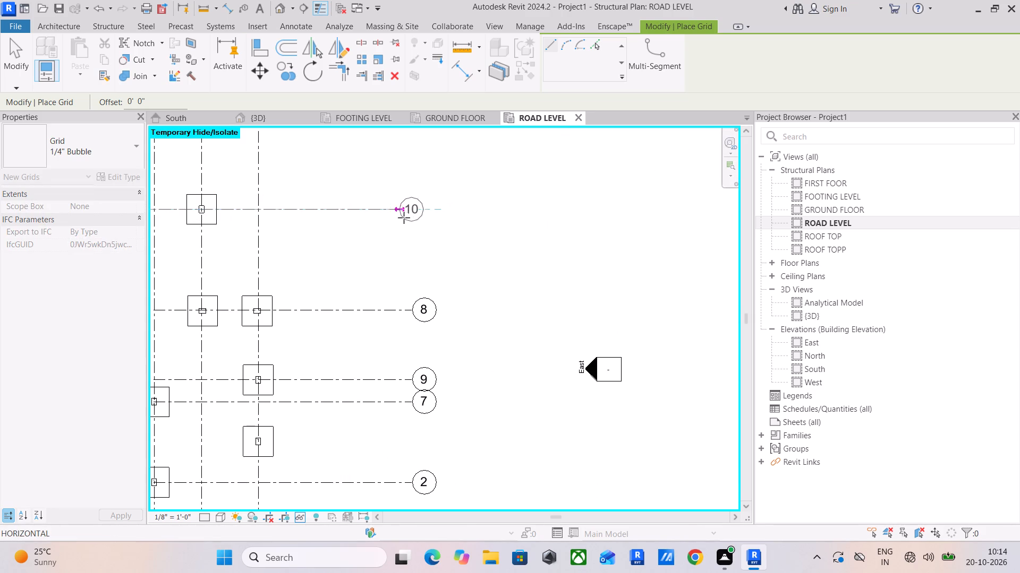
click(414, 212)
scroll(362, 246, down, 4)
middle_drag(299, 264, 591, 279)
key(Escape)
key(Escape)
Extend the west end of the northernmost horizontal grid level with the other horizontal grids' west ends.
drag(525, 241, 504, 245)
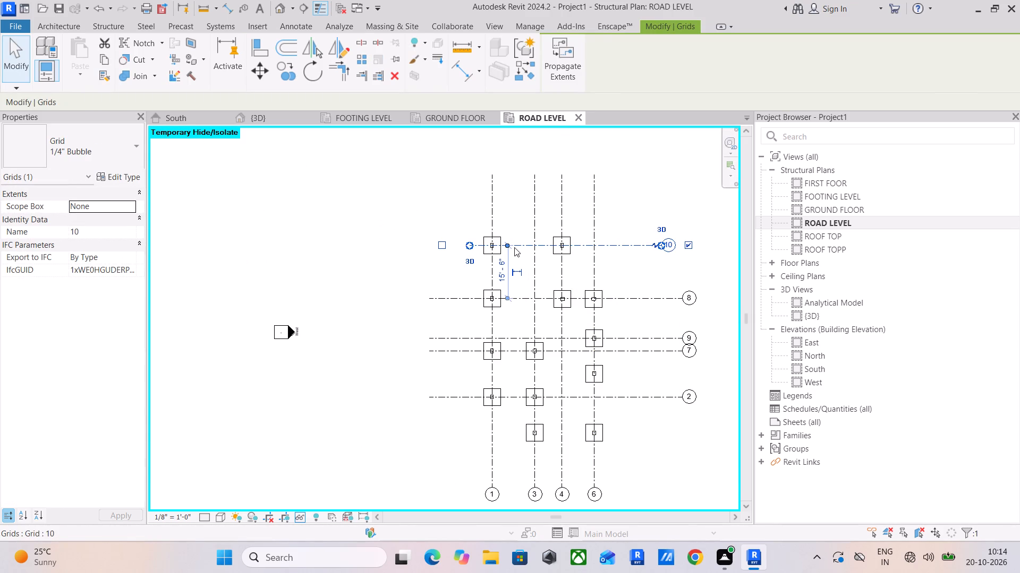
drag(471, 246, 442, 245)
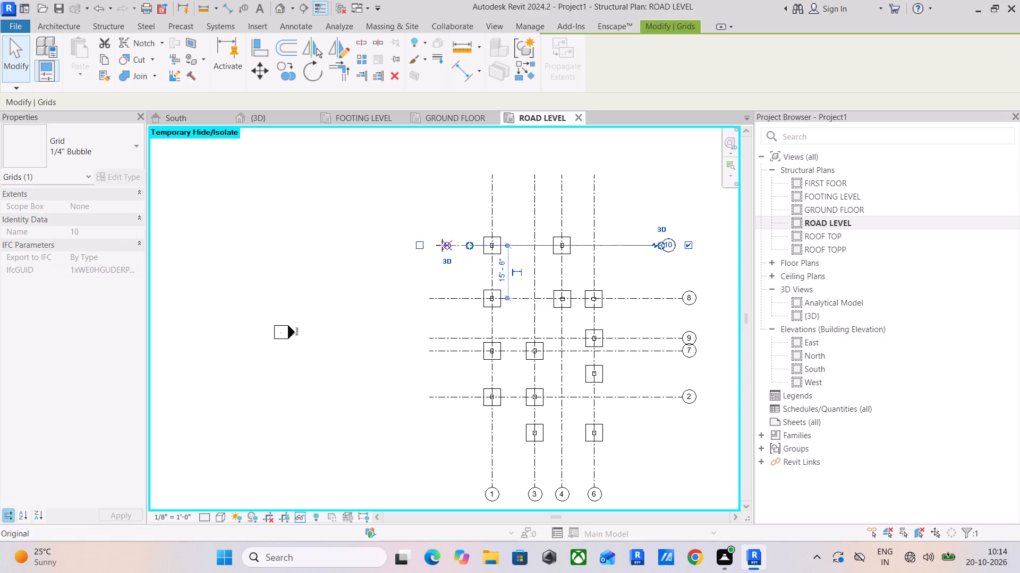
drag(442, 245, 432, 244)
click(371, 260)
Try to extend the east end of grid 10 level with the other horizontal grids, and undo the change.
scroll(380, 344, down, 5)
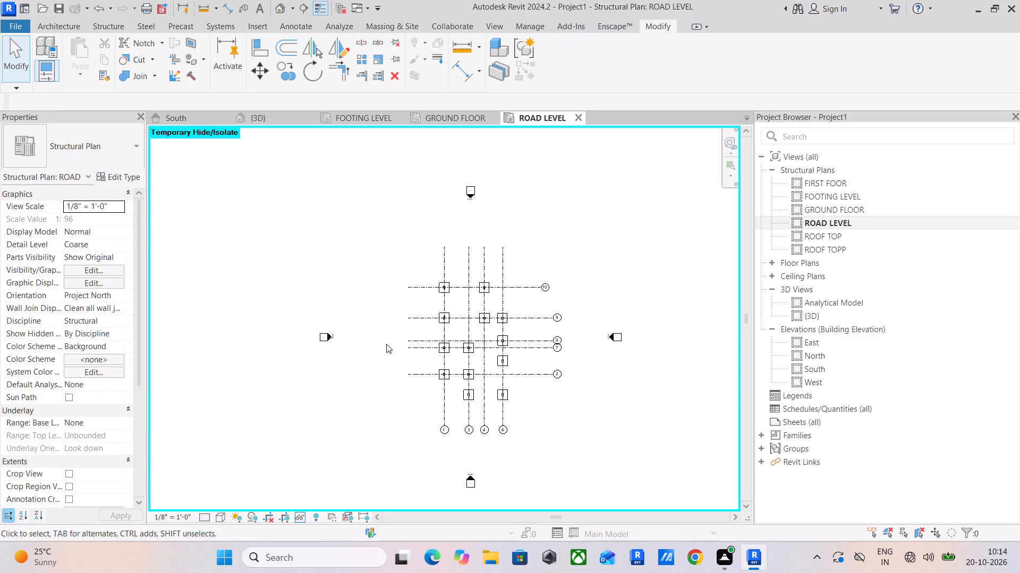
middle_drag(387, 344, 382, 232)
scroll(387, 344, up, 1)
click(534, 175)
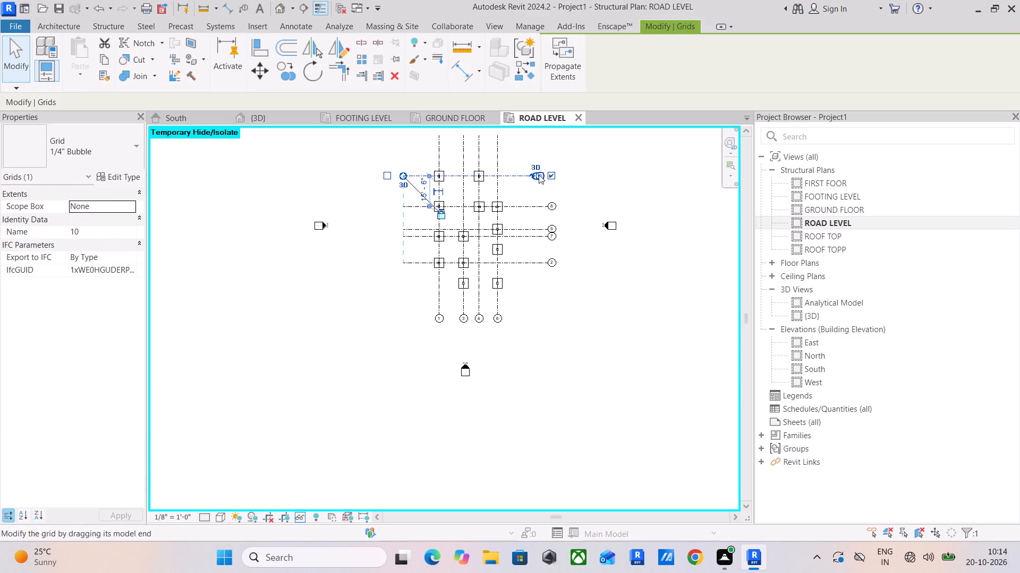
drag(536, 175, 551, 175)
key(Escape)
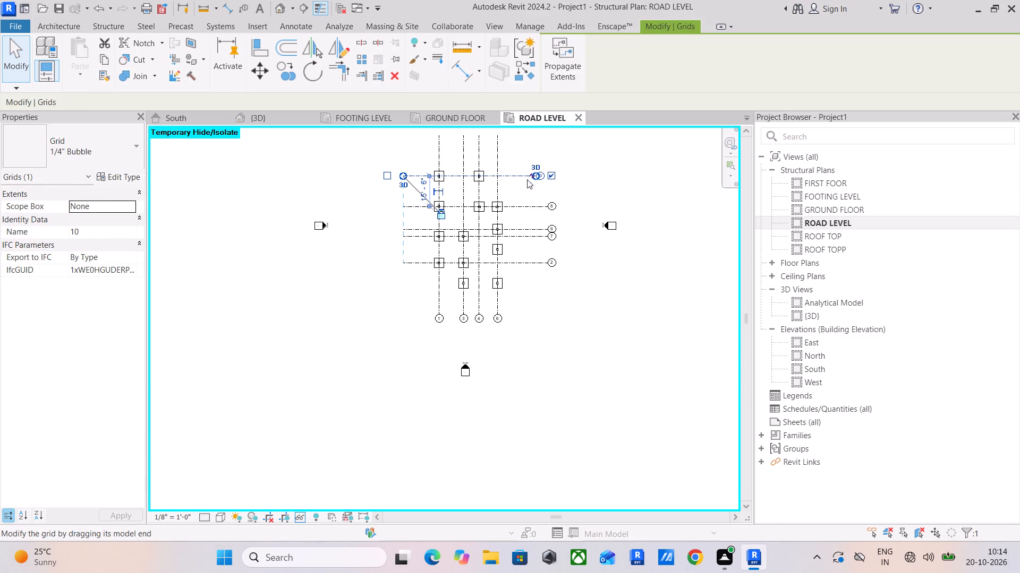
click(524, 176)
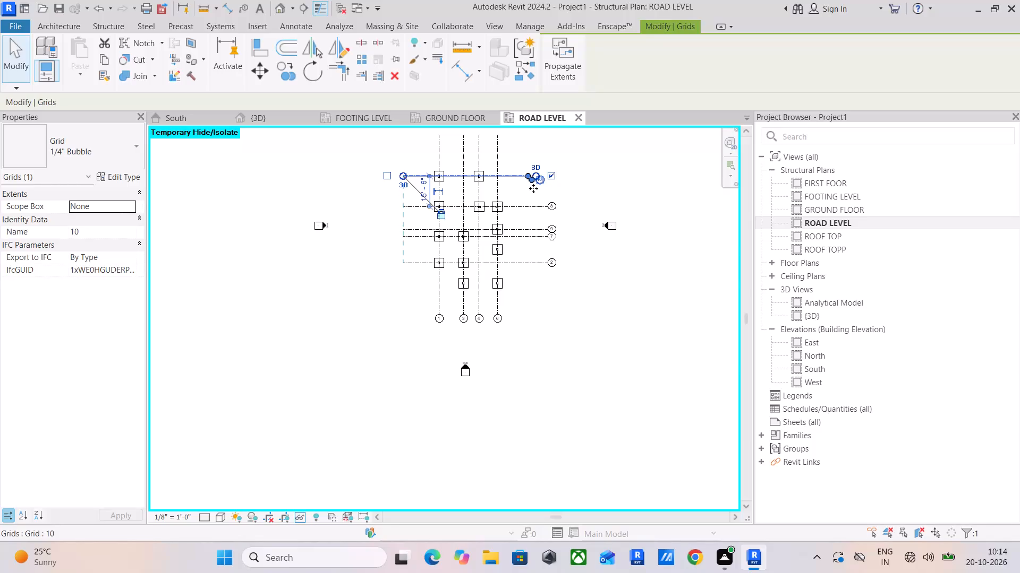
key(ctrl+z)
Extend the east end of grid 10 level with the bubbles of the other horizontal grids.
click(522, 175)
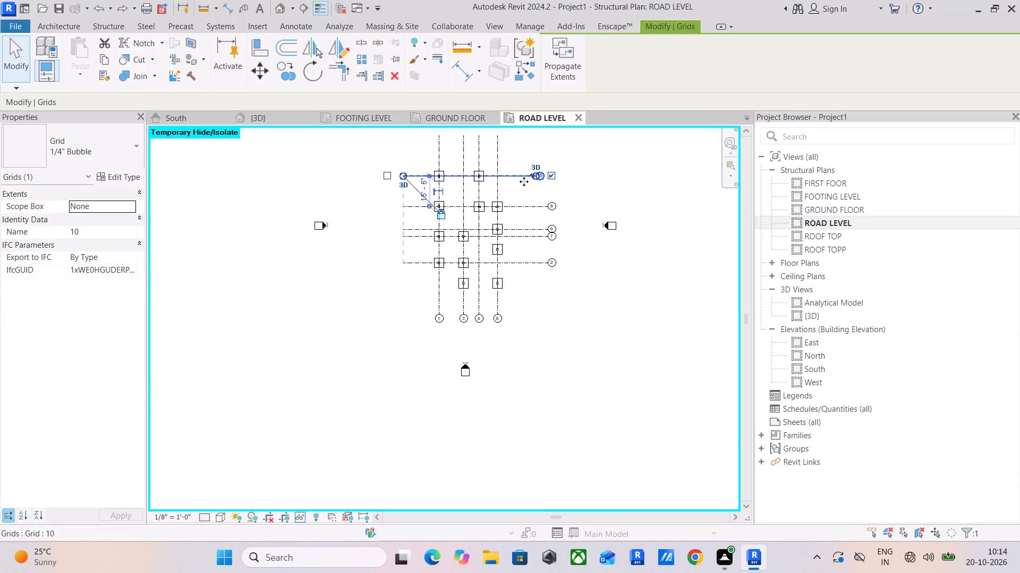
scroll(532, 180, up, 6)
drag(541, 171, 568, 170)
scroll(506, 259, down, 4)
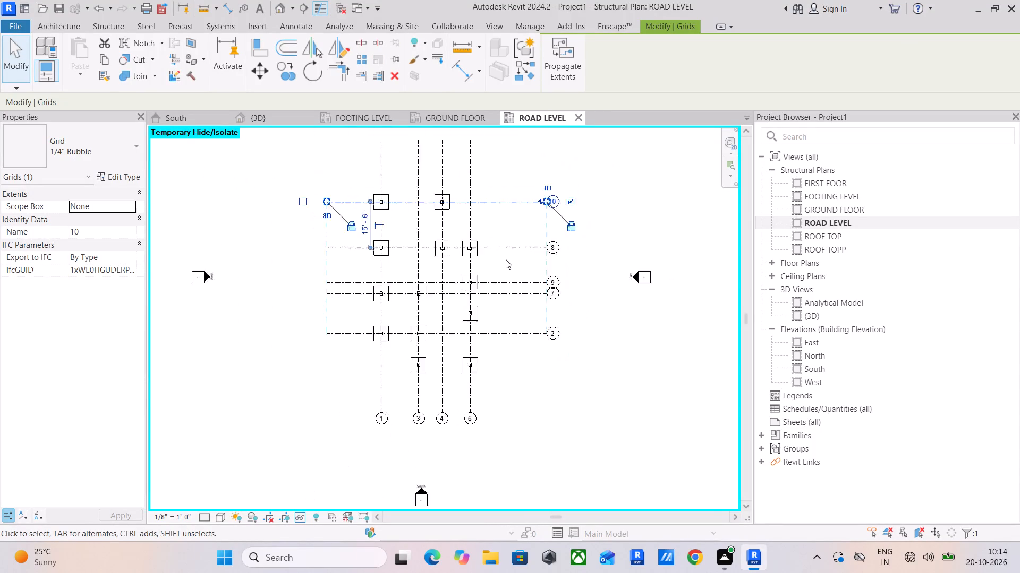
scroll(506, 259, down, 1)
key(Escape)
key(Escape)
key(Escape)
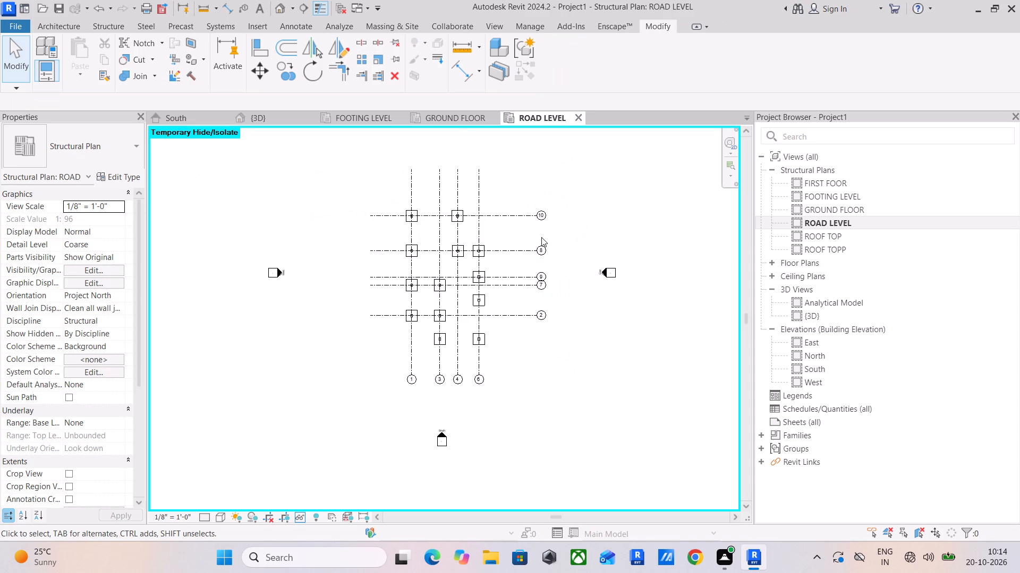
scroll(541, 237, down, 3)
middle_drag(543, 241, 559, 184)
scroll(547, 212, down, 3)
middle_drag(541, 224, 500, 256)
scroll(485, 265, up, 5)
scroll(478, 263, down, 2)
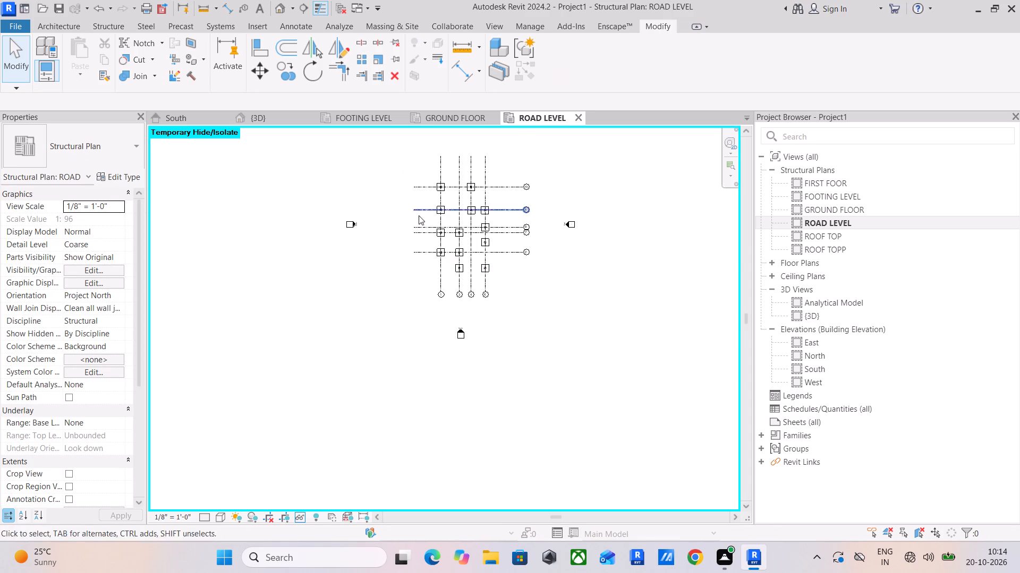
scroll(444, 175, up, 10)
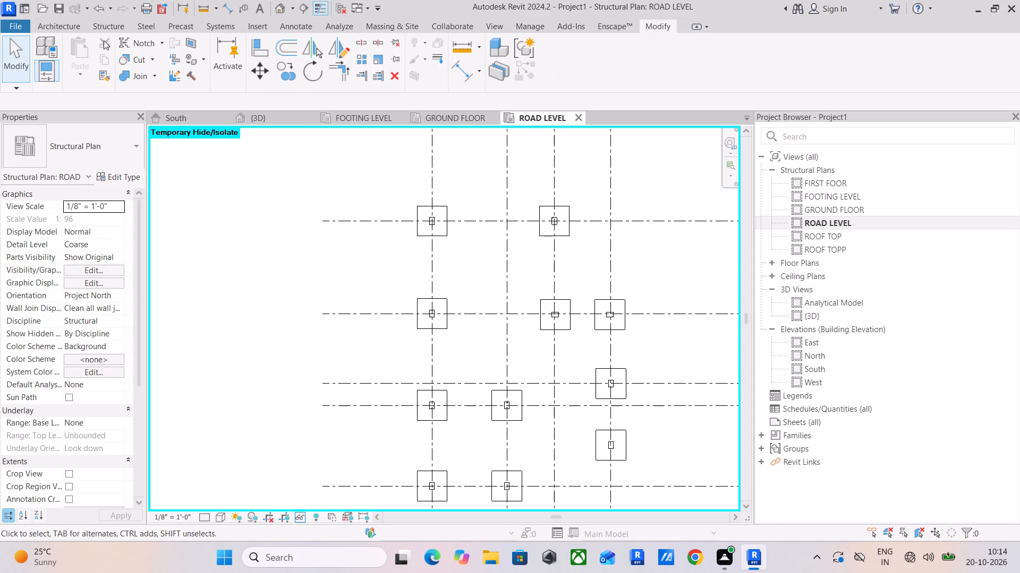
Start placing structural beams on ROAD LEVEL using the Concrete-Rectangular Beam 12 x 24 type.
click(110, 27)
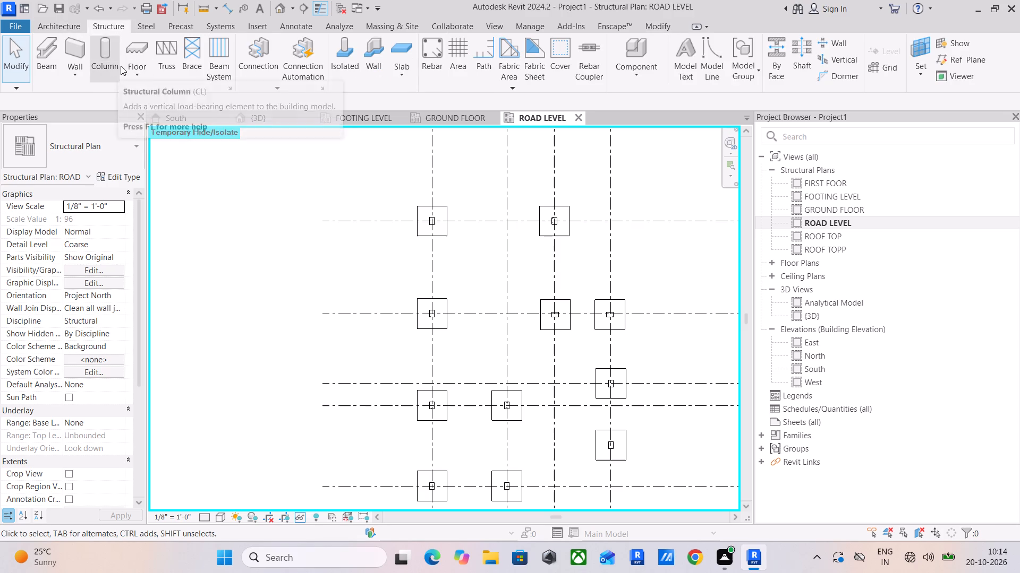
click(52, 53)
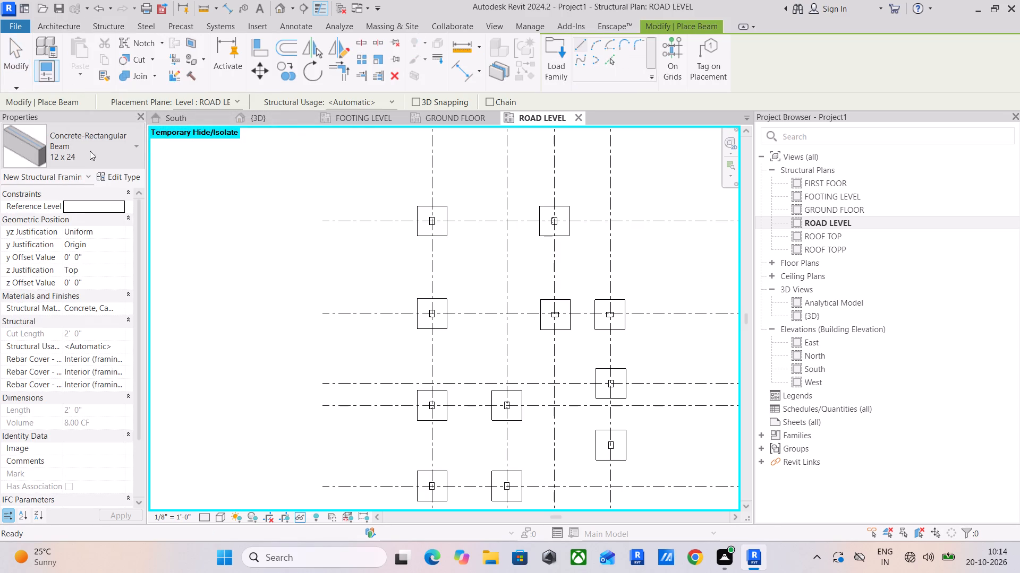
click(140, 146)
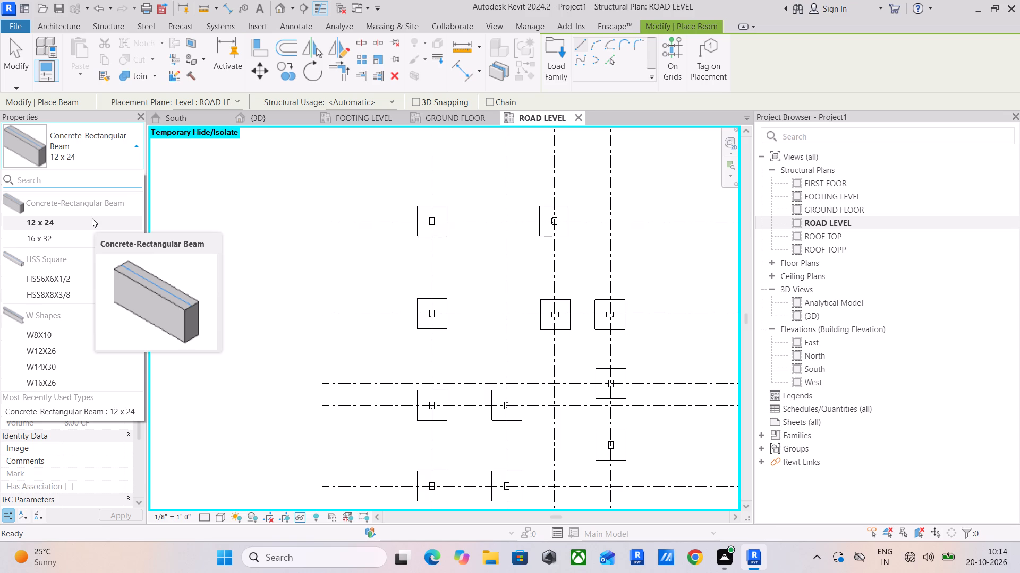
click(92, 218)
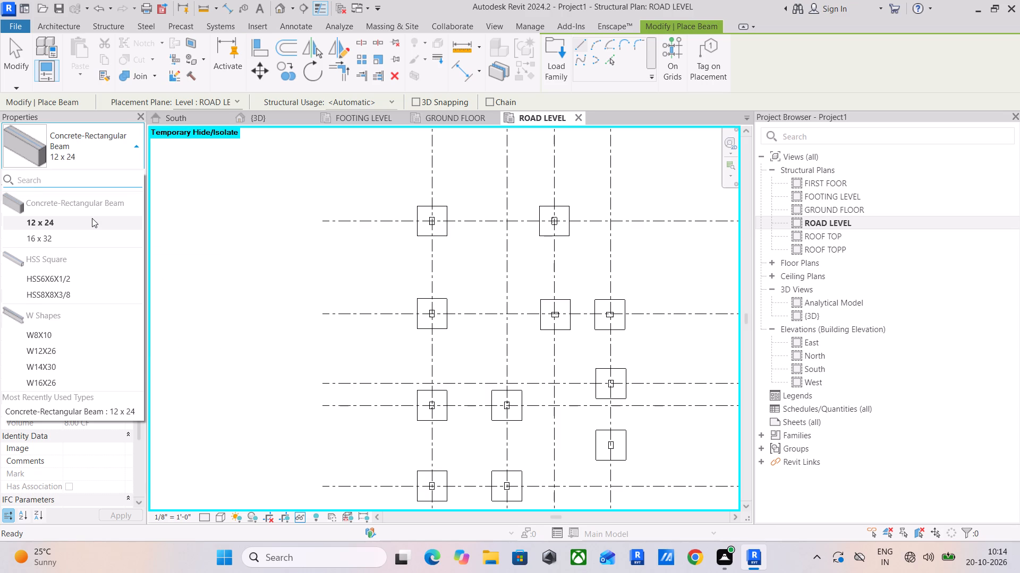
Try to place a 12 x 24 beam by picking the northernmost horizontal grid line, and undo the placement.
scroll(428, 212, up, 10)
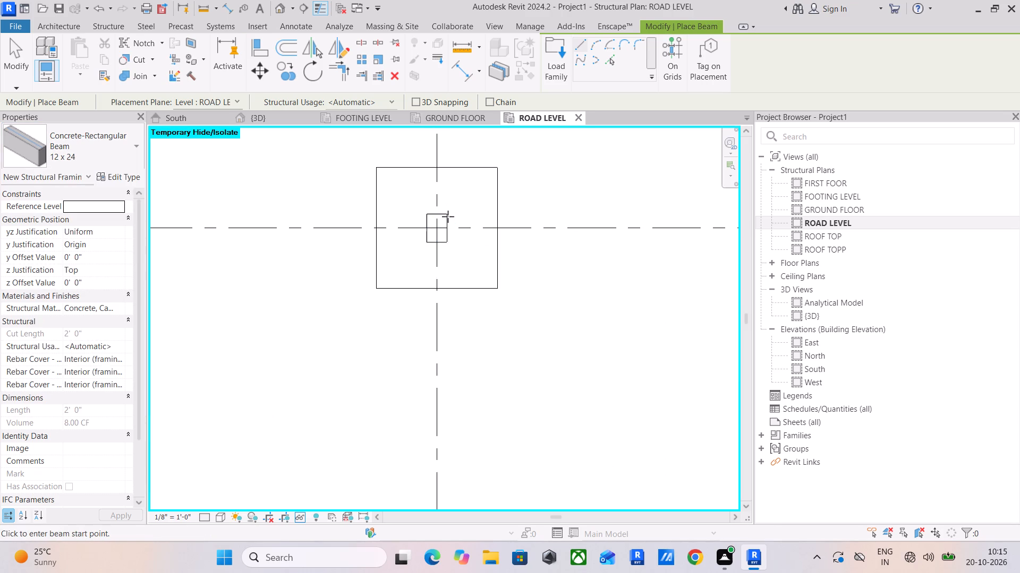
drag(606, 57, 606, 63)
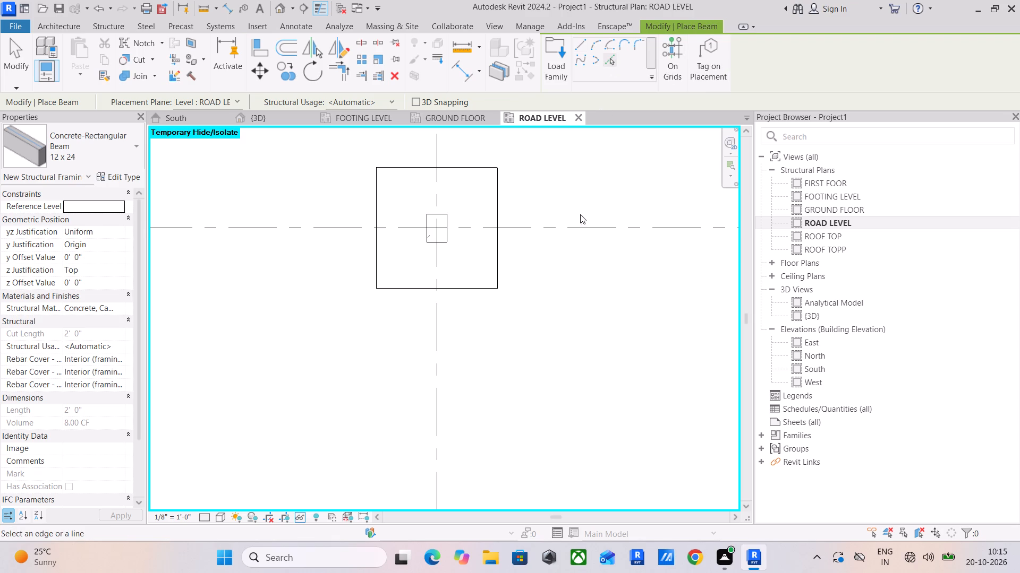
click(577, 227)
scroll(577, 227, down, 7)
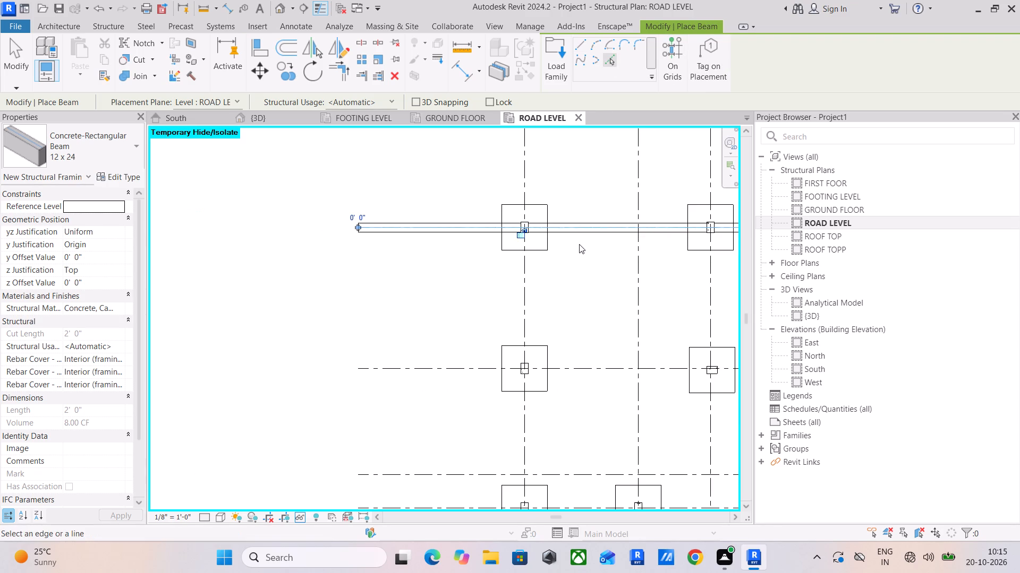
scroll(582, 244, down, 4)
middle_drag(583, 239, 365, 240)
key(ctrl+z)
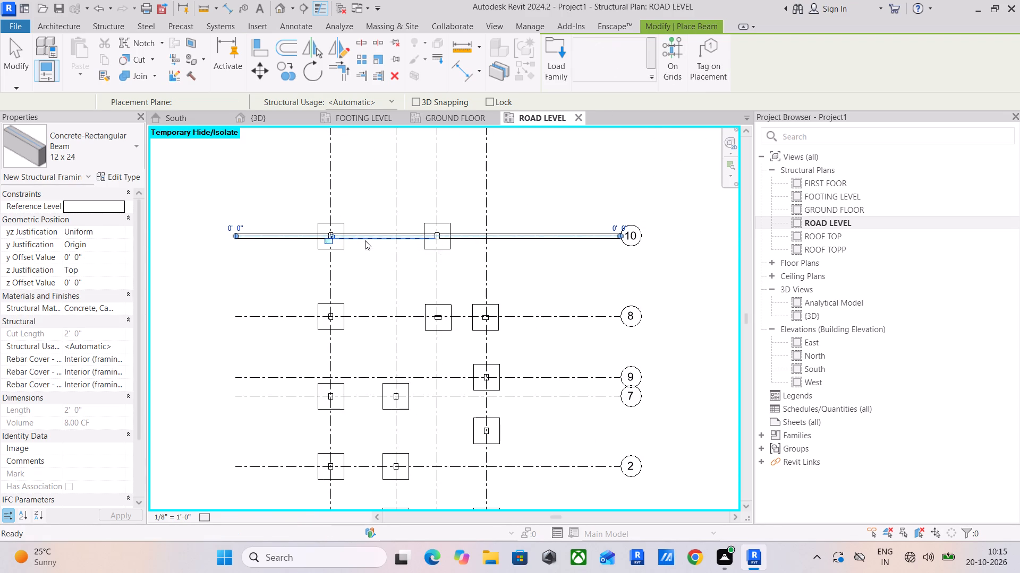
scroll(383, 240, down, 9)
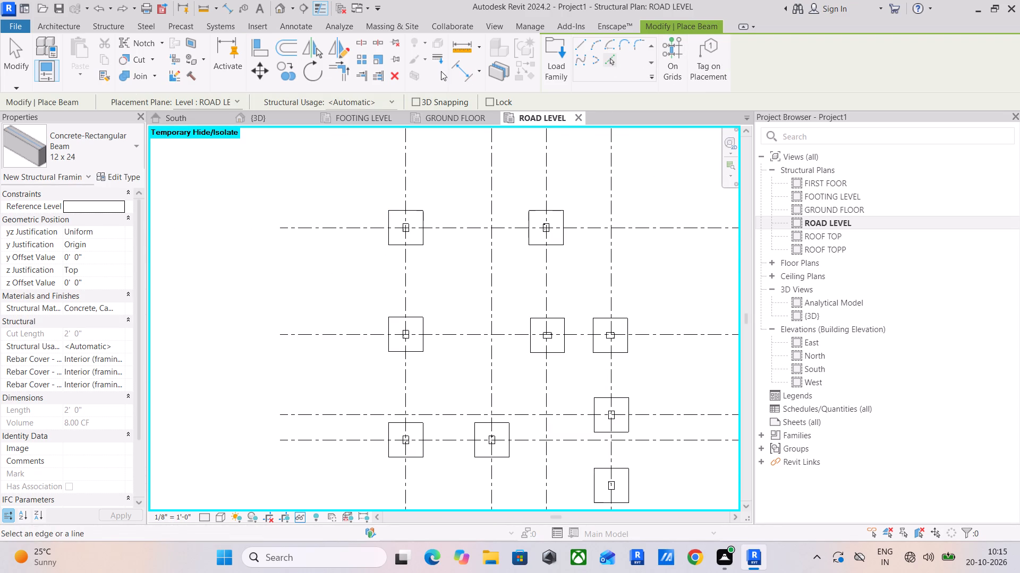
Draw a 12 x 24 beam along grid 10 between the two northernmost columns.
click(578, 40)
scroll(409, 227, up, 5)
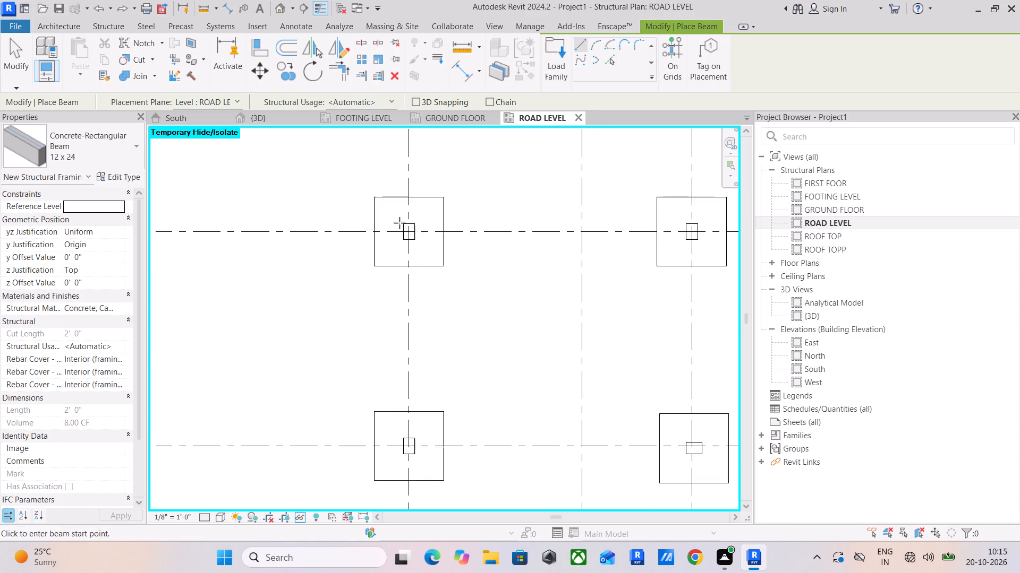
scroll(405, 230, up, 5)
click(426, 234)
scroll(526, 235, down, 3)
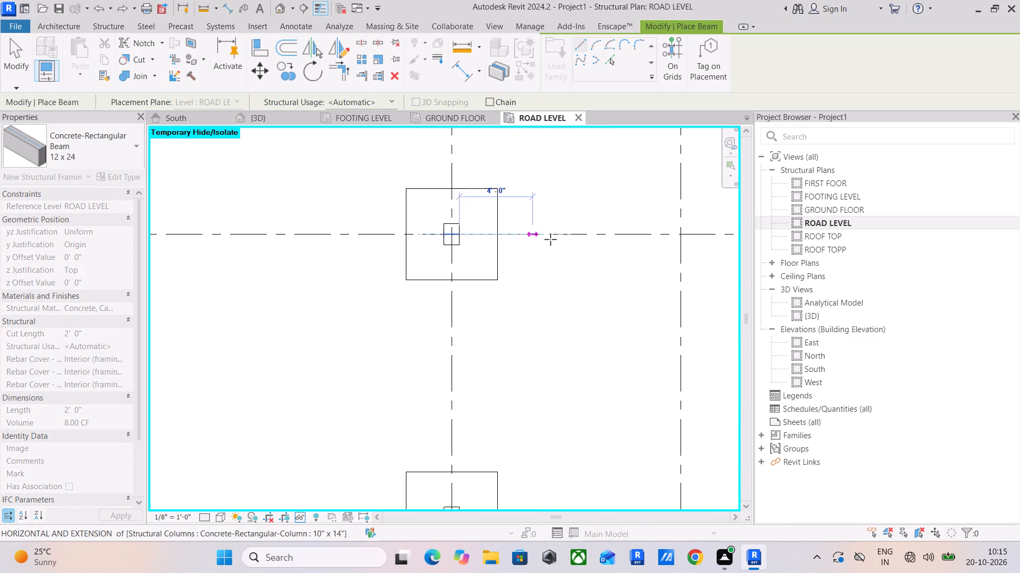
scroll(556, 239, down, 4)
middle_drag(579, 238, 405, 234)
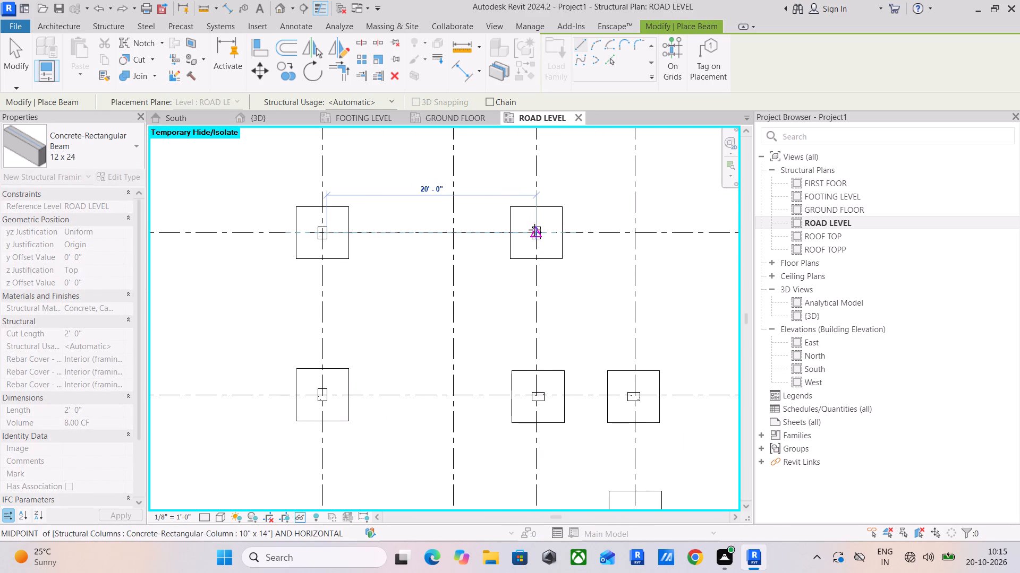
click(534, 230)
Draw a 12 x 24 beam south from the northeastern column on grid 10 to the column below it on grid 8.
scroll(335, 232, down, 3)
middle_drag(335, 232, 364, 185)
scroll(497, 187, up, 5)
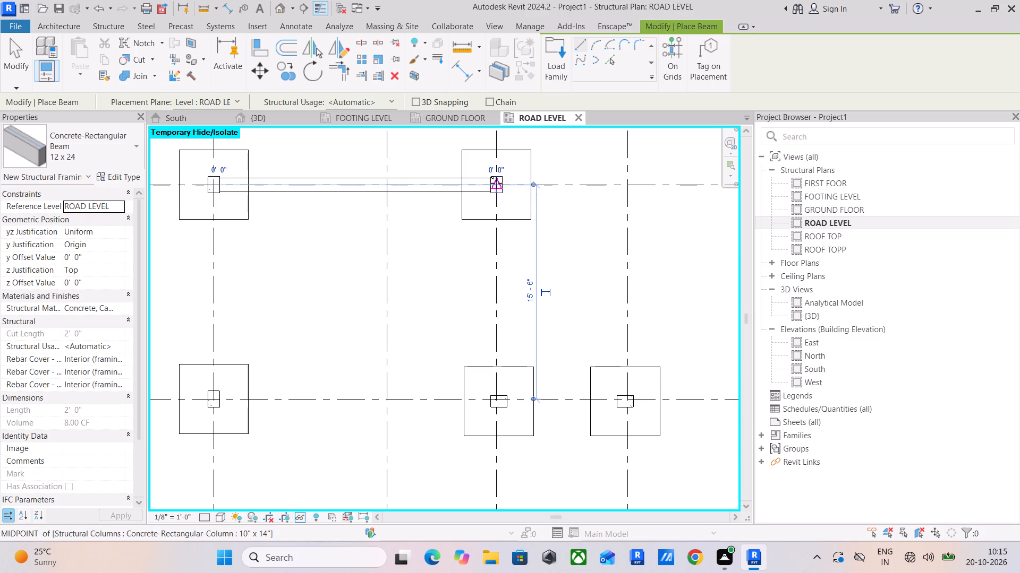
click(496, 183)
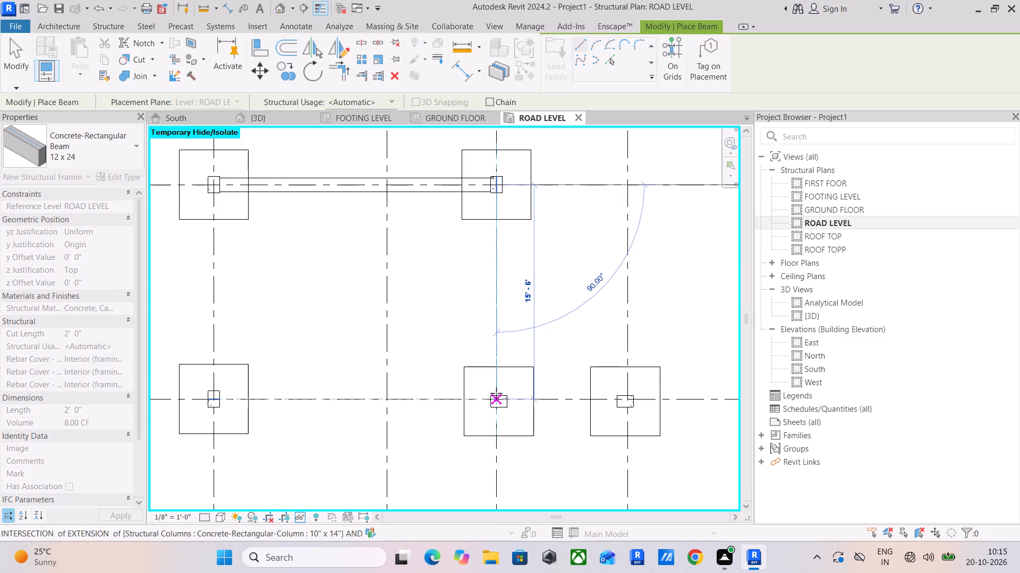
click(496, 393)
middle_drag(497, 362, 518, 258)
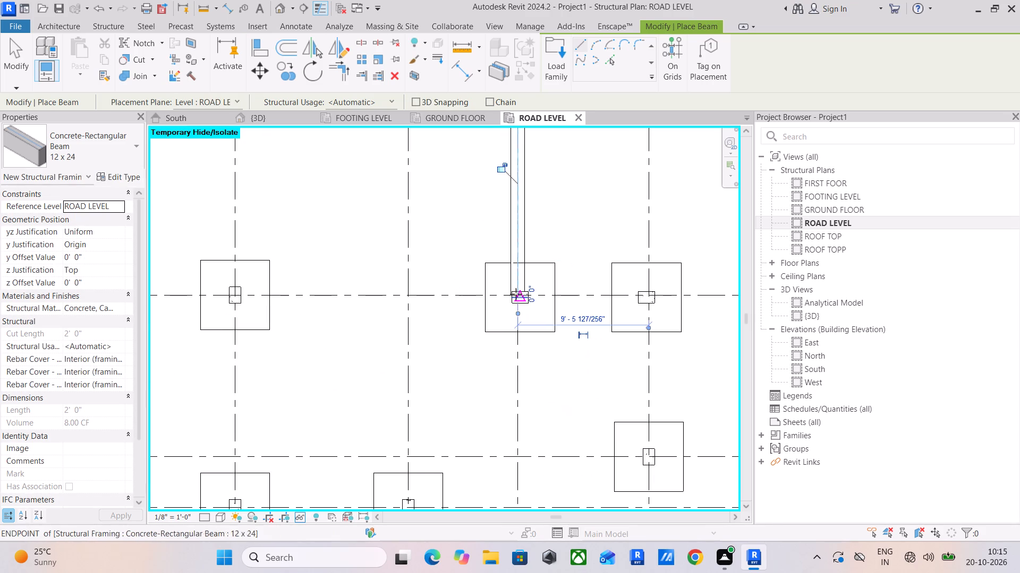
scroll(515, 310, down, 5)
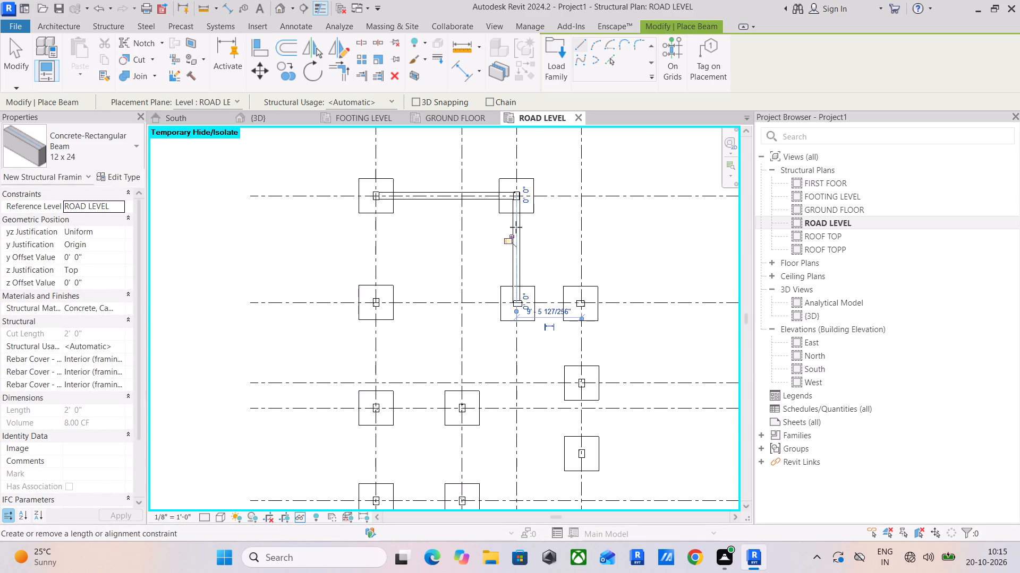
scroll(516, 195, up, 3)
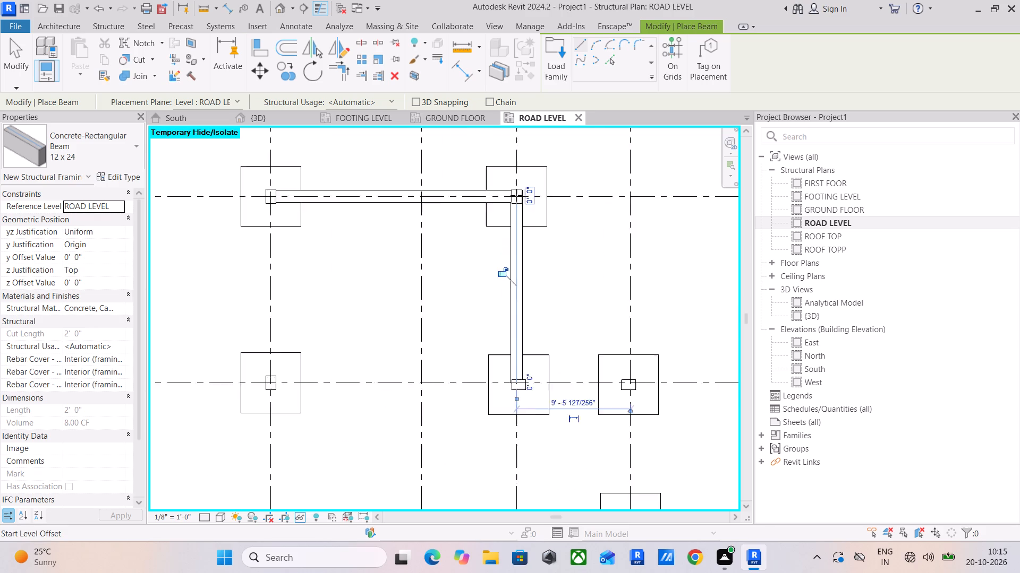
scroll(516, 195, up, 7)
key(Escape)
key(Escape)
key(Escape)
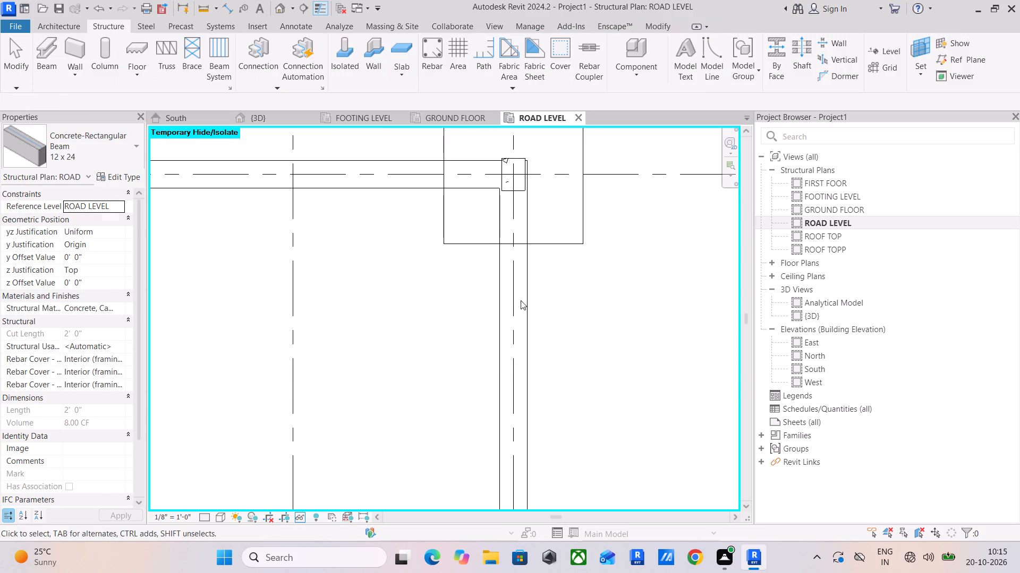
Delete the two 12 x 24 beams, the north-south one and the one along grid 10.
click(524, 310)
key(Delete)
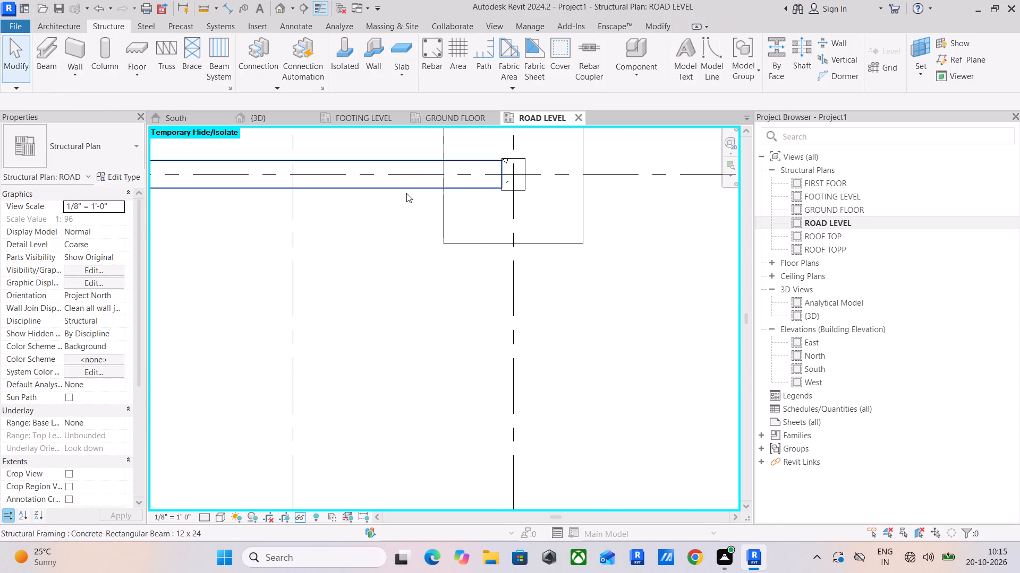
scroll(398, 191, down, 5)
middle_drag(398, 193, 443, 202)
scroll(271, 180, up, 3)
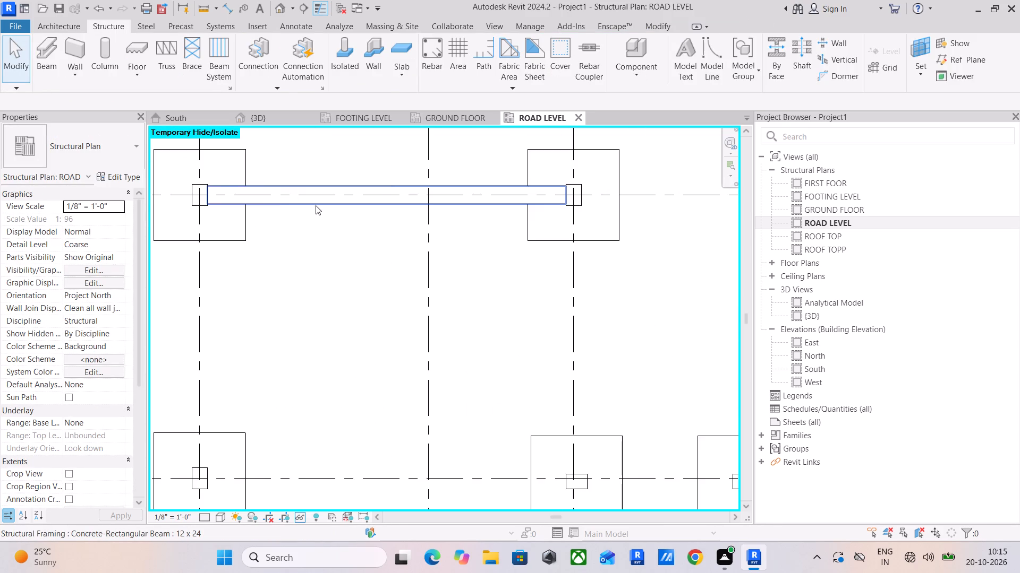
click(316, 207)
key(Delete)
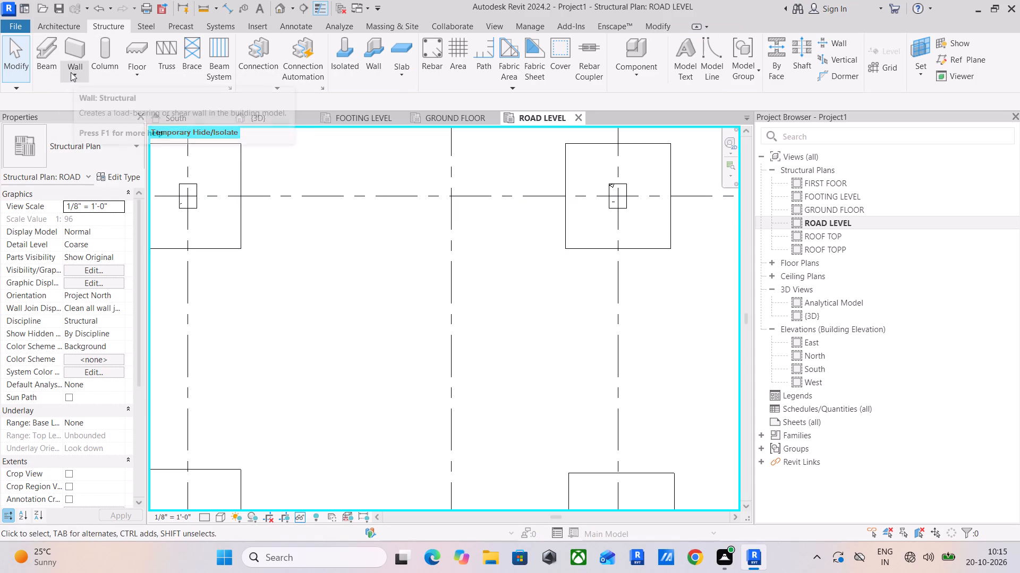
Restart beam placement and duplicate the Concrete-Rectangular Beam 12 x 24 type under the name 10" x 24".
click(57, 62)
click(124, 151)
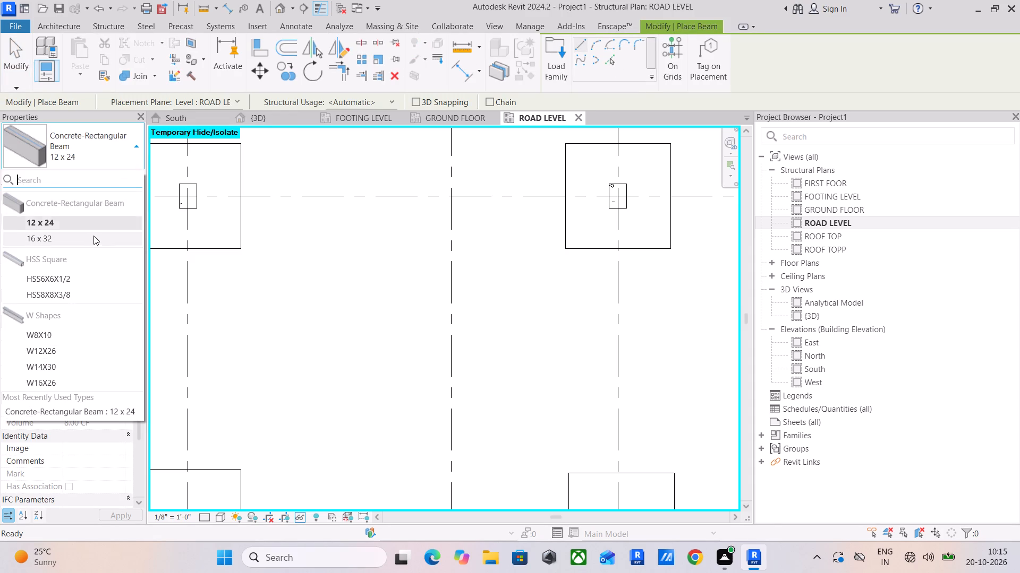
click(111, 164)
click(124, 172)
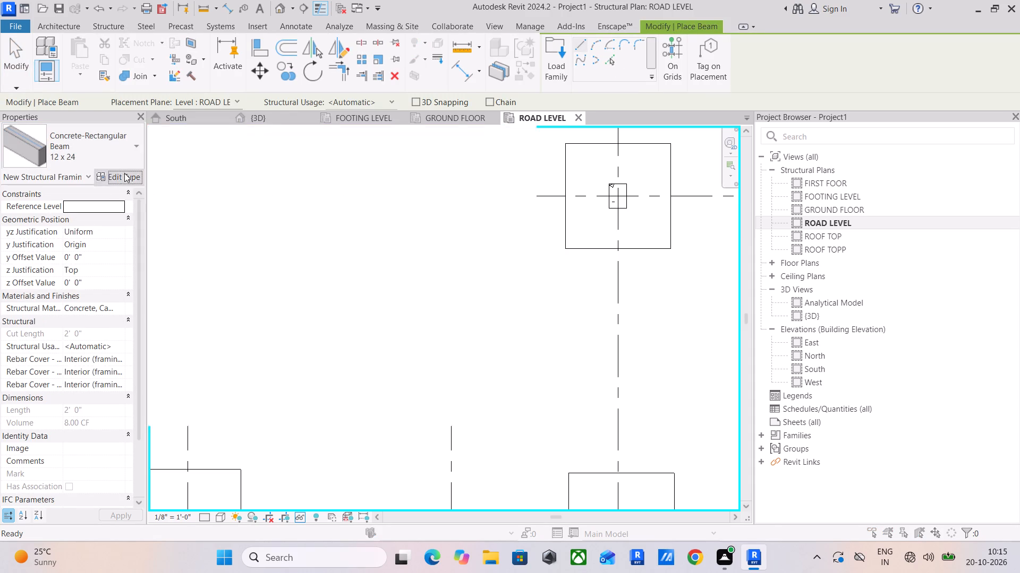
click(655, 114)
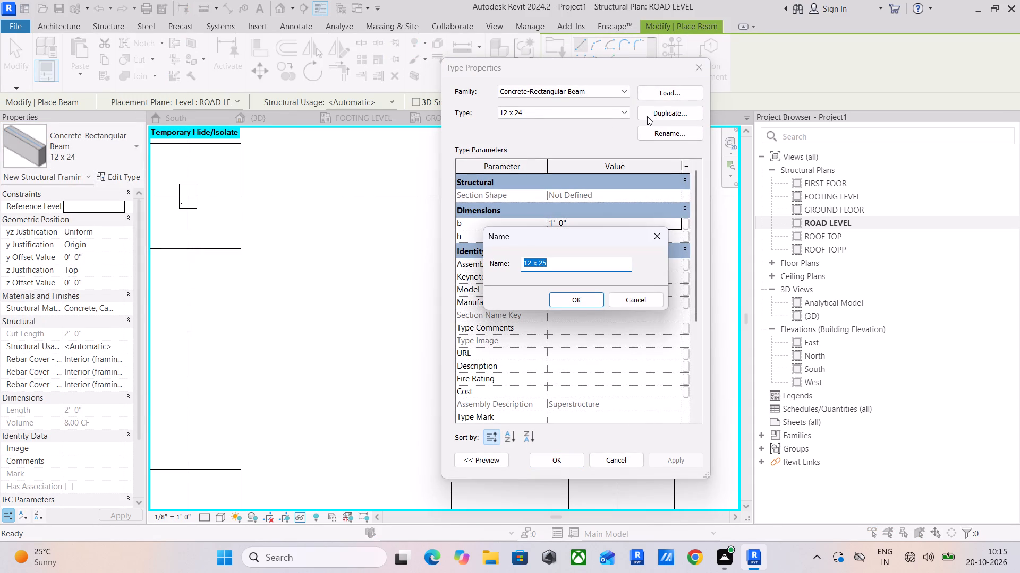
text(10")
key(space)
text(x)
key(space)
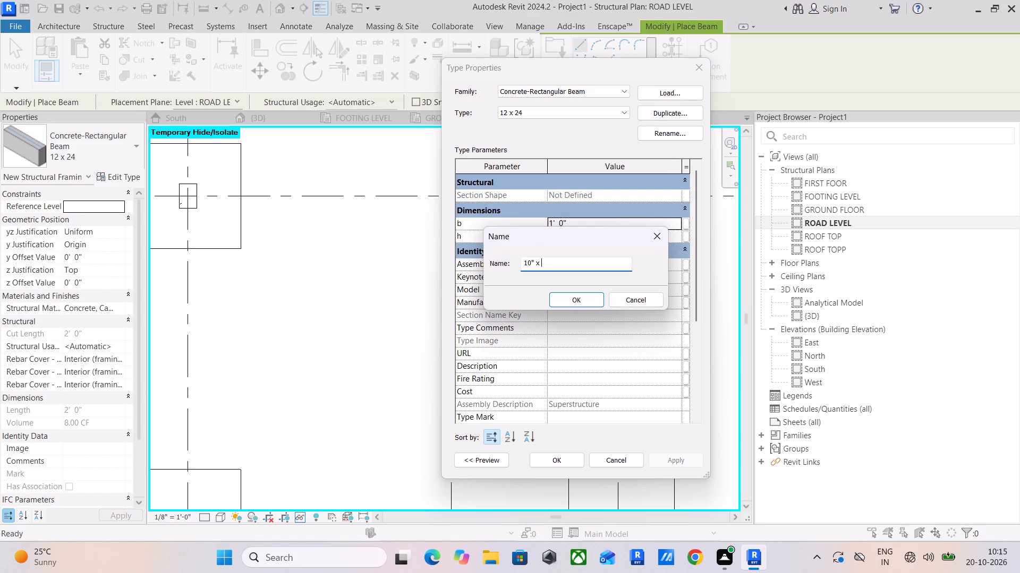
text(24")
key(Return)
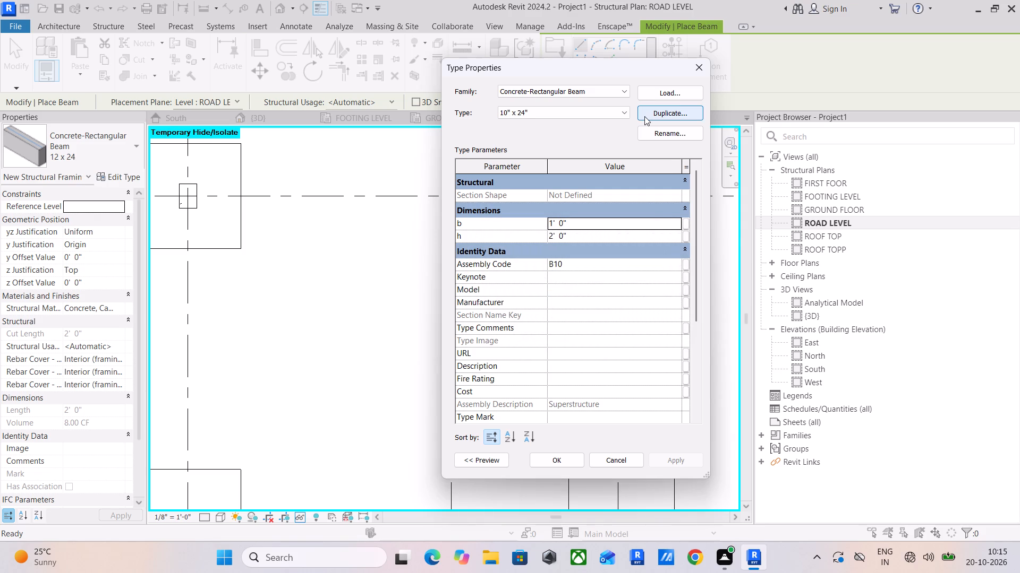
Set dimension b of the 10" x 24" beam type to 10" and apply it.
click(594, 224)
text(10")
key(Return)
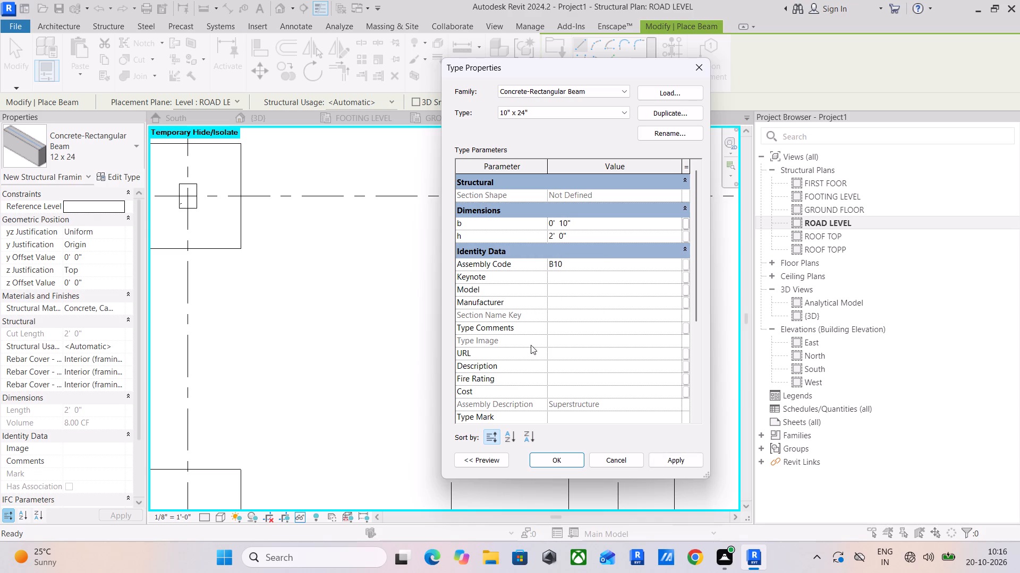
click(666, 456)
click(553, 462)
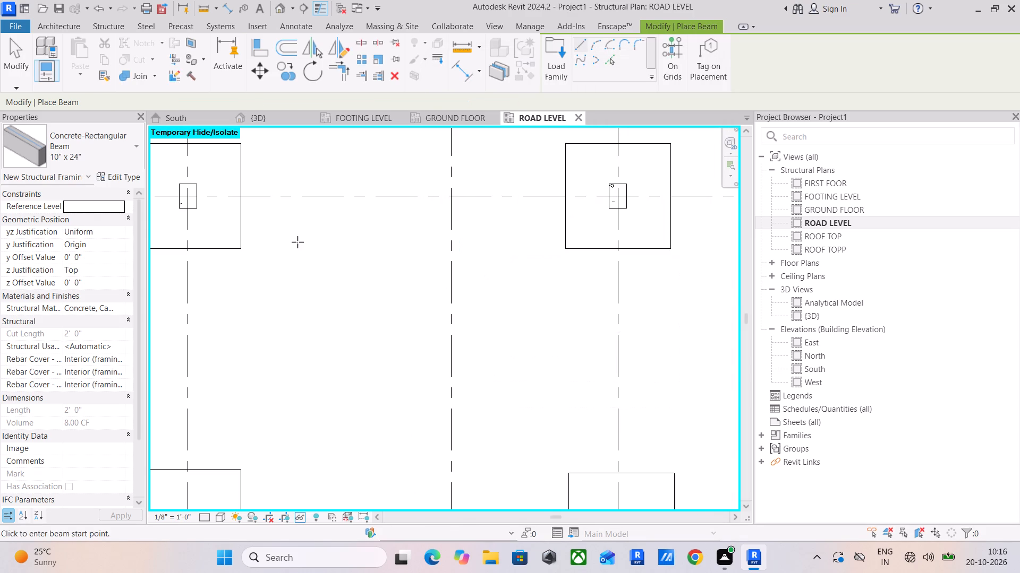
Draw a 10" x 24" beam along grid 10 between the midpoints of the two northernmost columns.
click(186, 196)
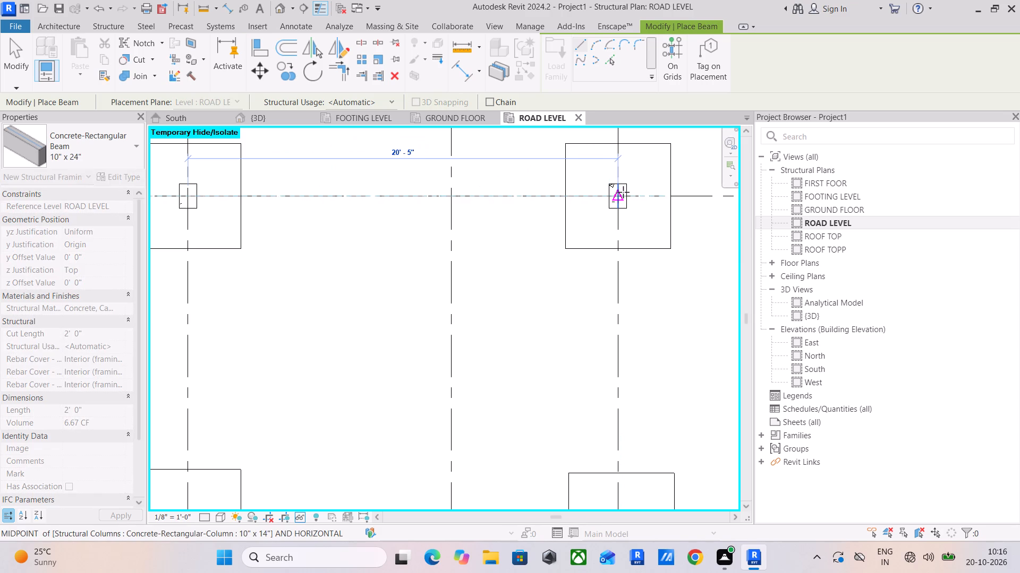
click(617, 192)
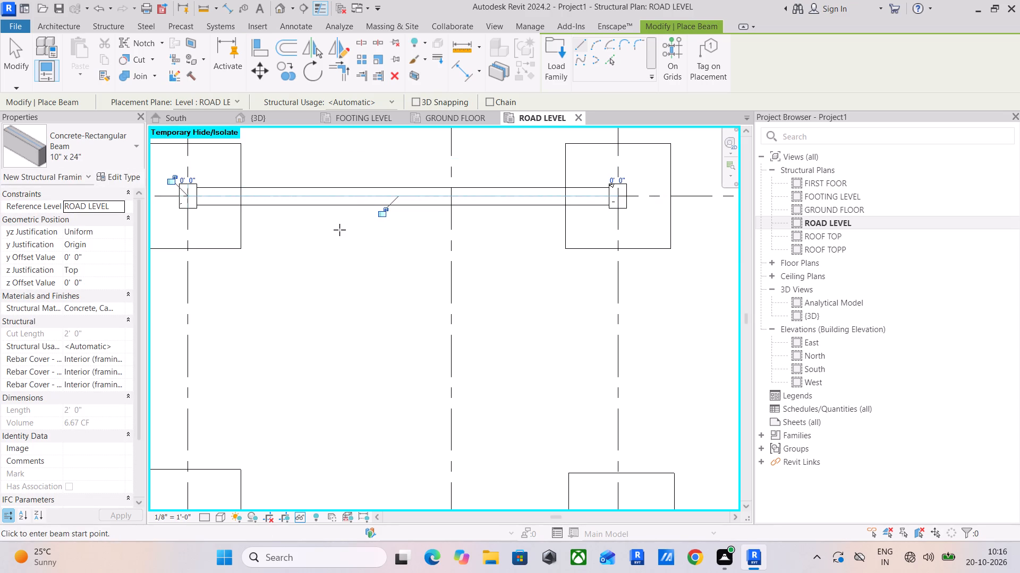
key(Escape)
key(Escape)
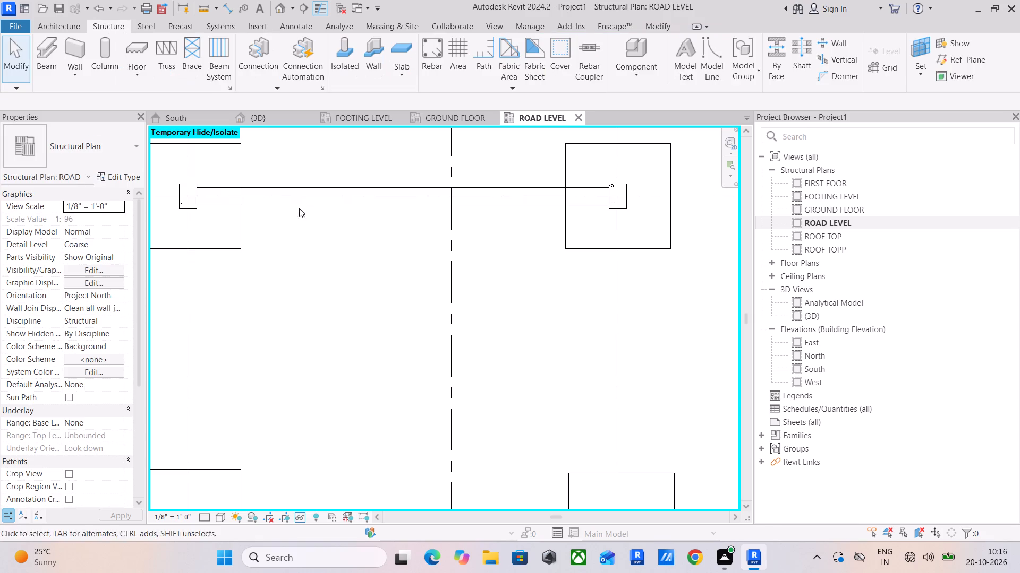
key(Escape)
Align the north edge of the grid 10 beam with the north face of its western column.
click(304, 189)
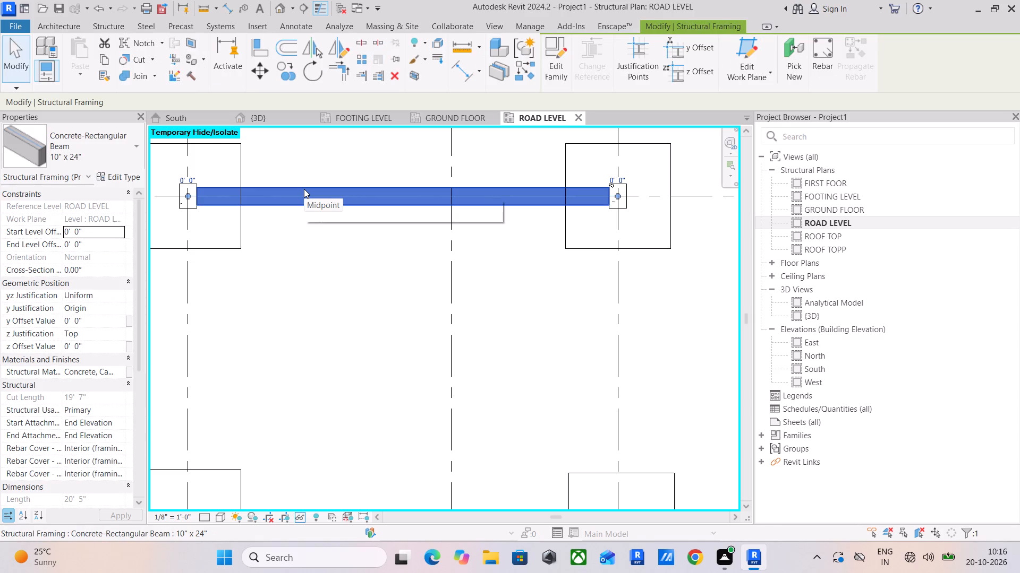
click(260, 52)
scroll(194, 183, up, 7)
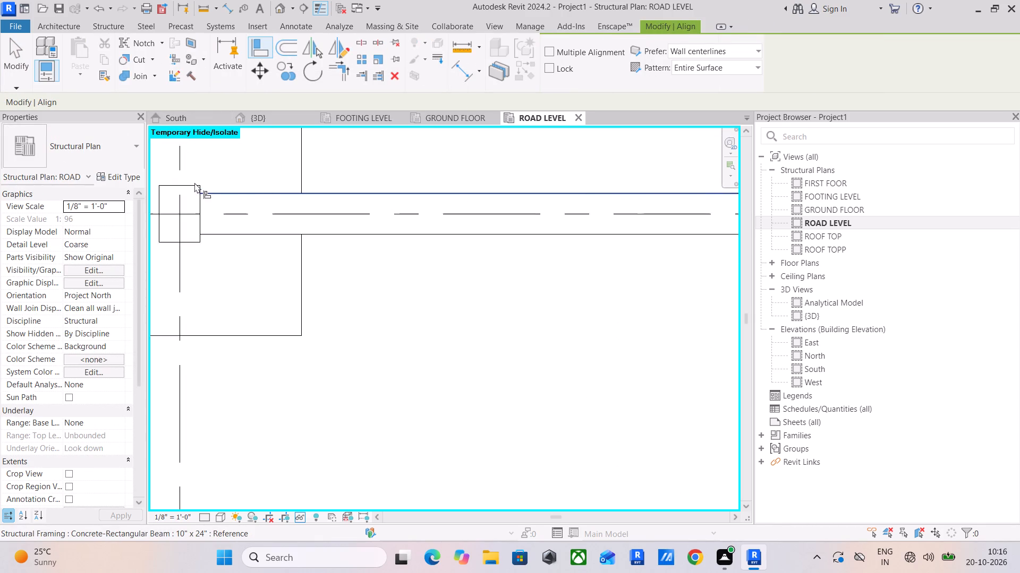
scroll(194, 183, up, 2)
click(189, 186)
click(245, 197)
scroll(255, 225, down, 10)
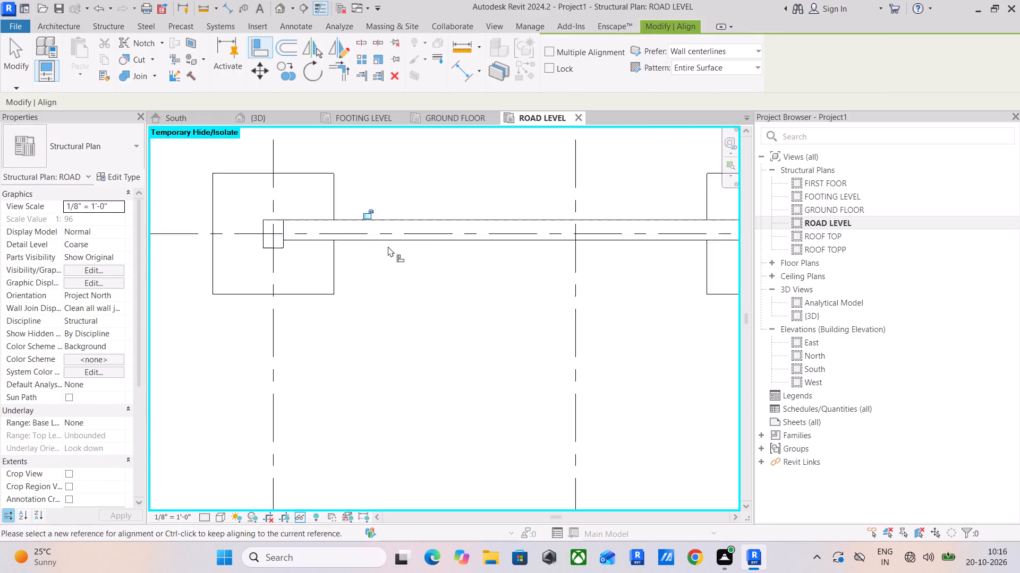
scroll(388, 246, down, 1)
key(Escape)
key(Escape)
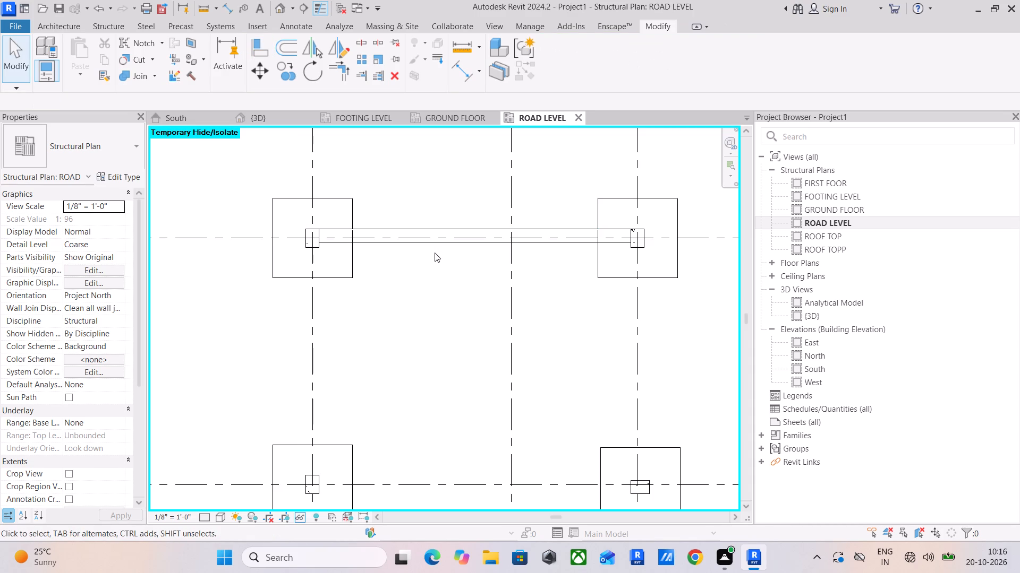
Draw a matching 10" x 24" beam from the south face of the eastern column on grid 10 down to the column on grid 8.
scroll(420, 267, down, 5)
middle_drag(428, 292, 339, 223)
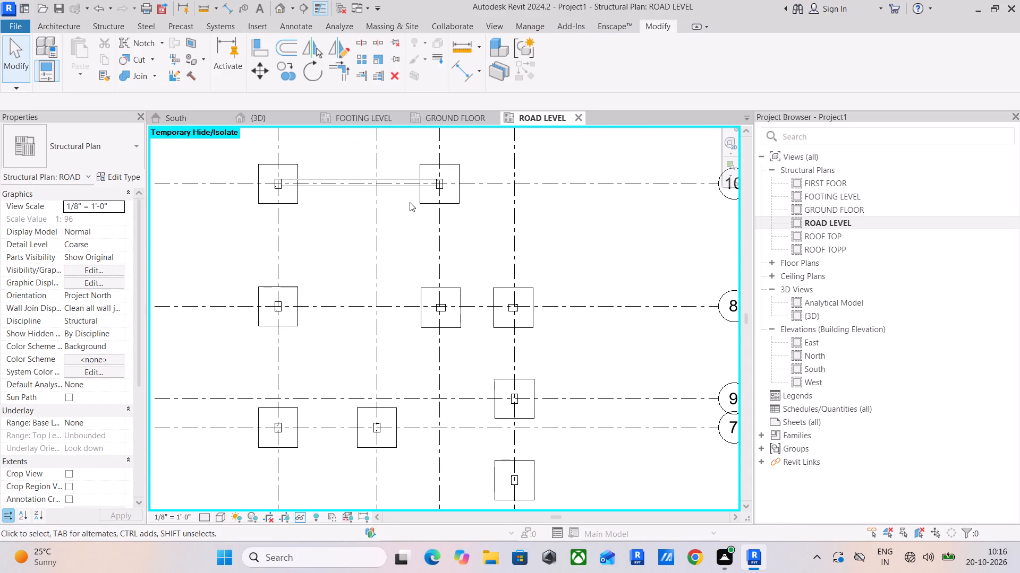
click(392, 177)
click(516, 66)
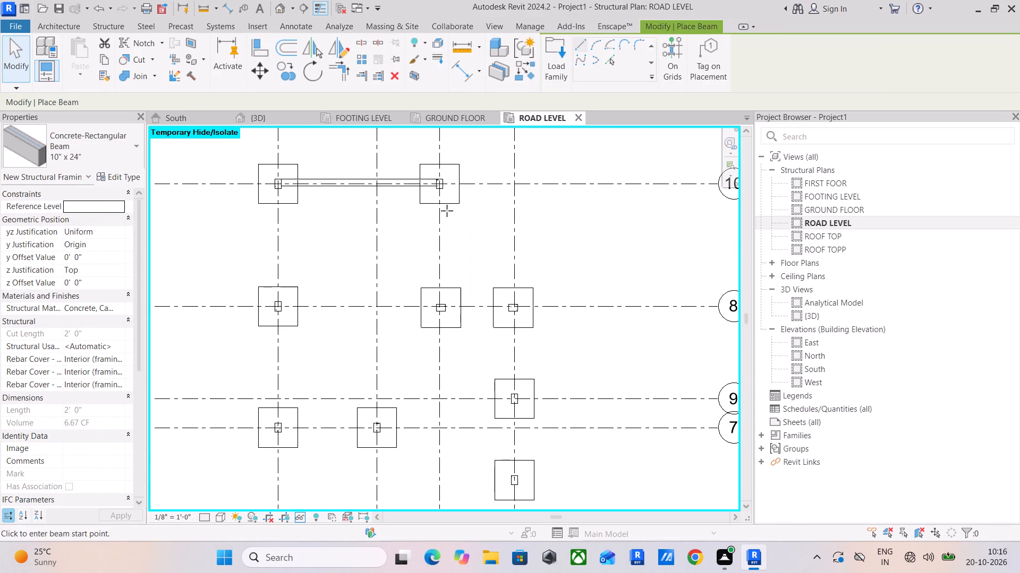
scroll(439, 197, up, 12)
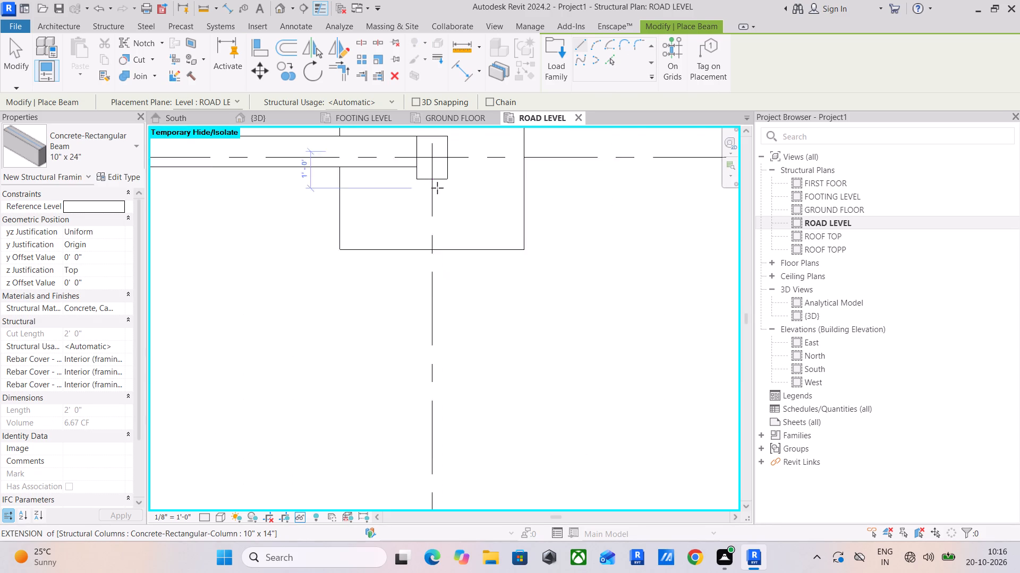
scroll(437, 188, up, 2)
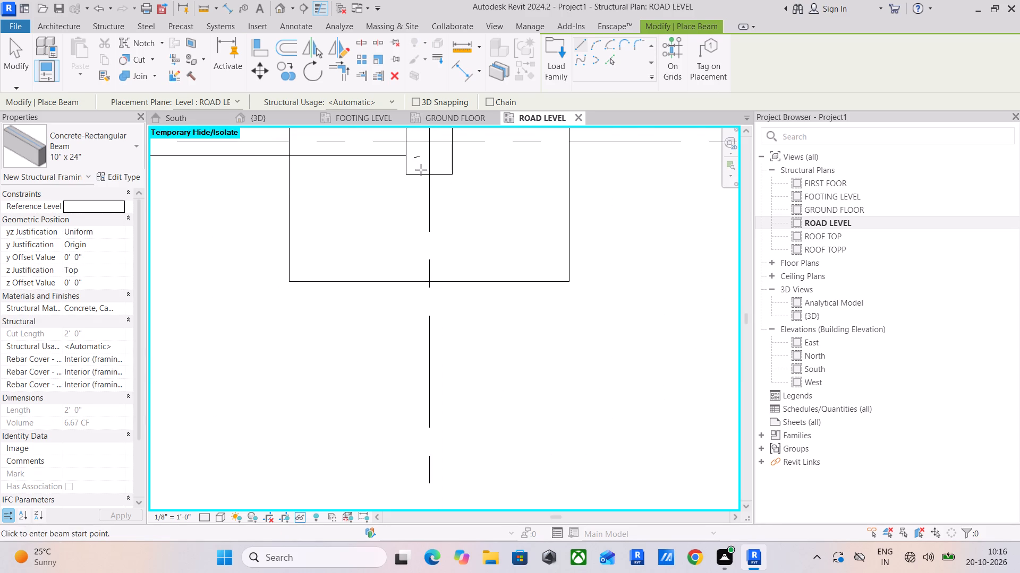
click(428, 173)
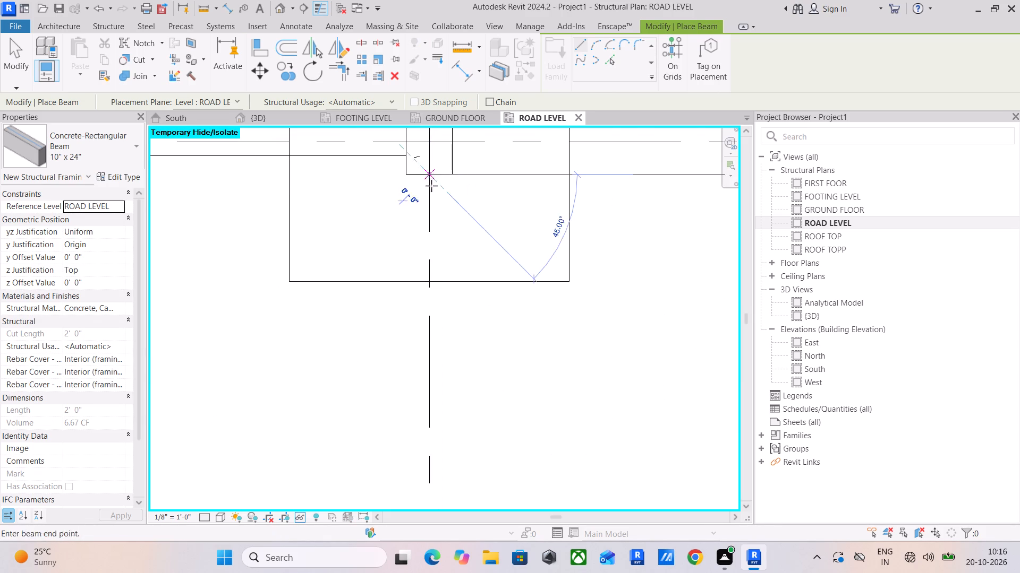
scroll(435, 258, down, 9)
middle_drag(435, 259, 435, 146)
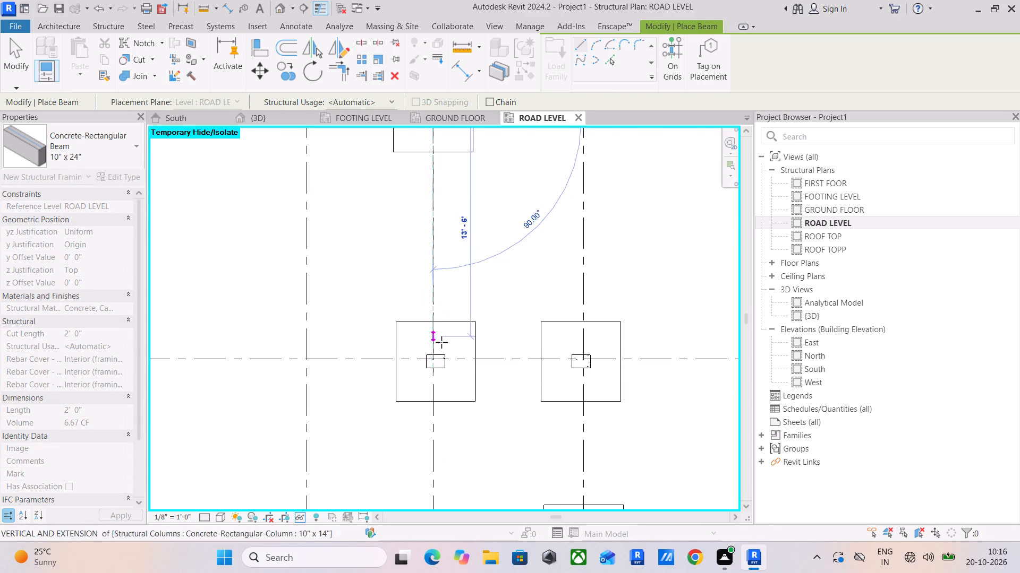
scroll(432, 355, up, 11)
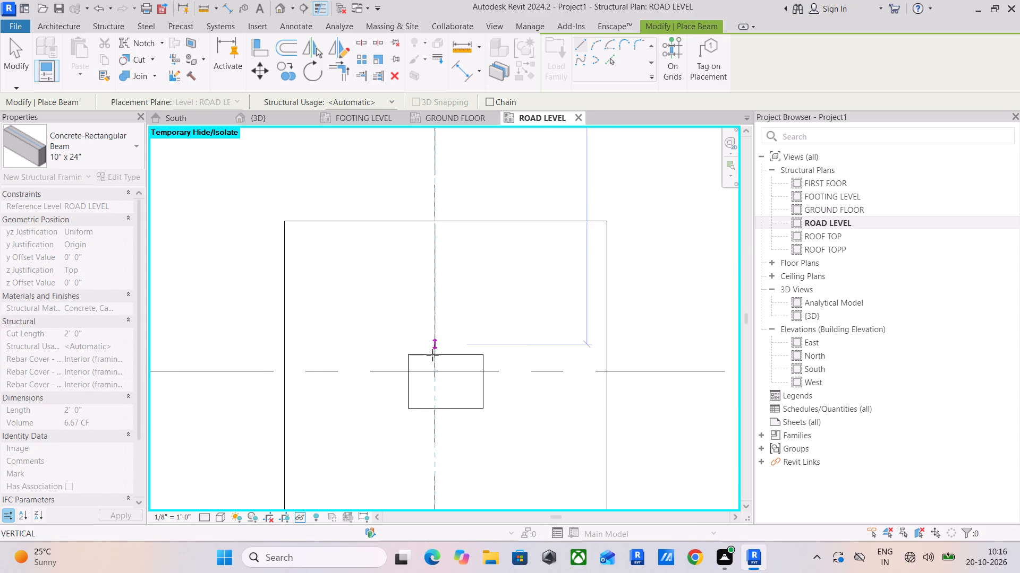
click(437, 370)
scroll(438, 367, down, 16)
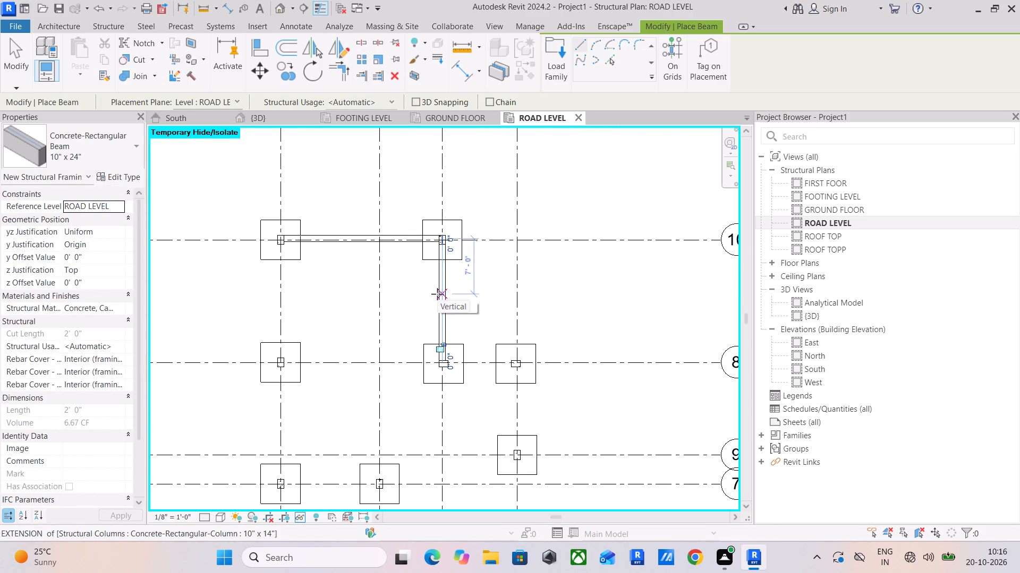
Align the east face of the column at grids 4 and 8 with the east edge of the beam along grid 4.
key(Escape)
key(Escape)
key(Escape)
scroll(444, 367, up, 11)
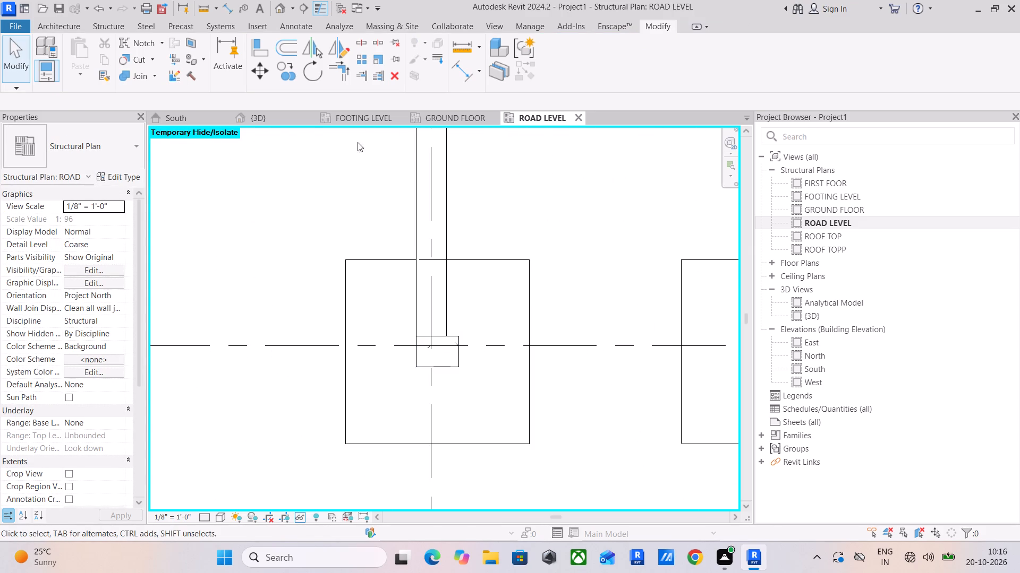
click(262, 51)
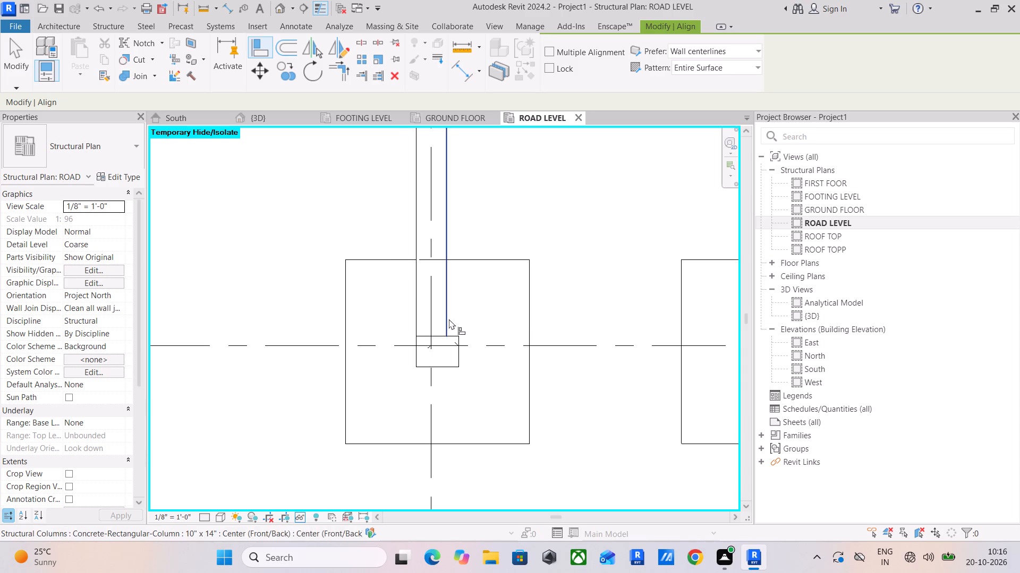
click(448, 317)
click(457, 357)
scroll(397, 351, down, 9)
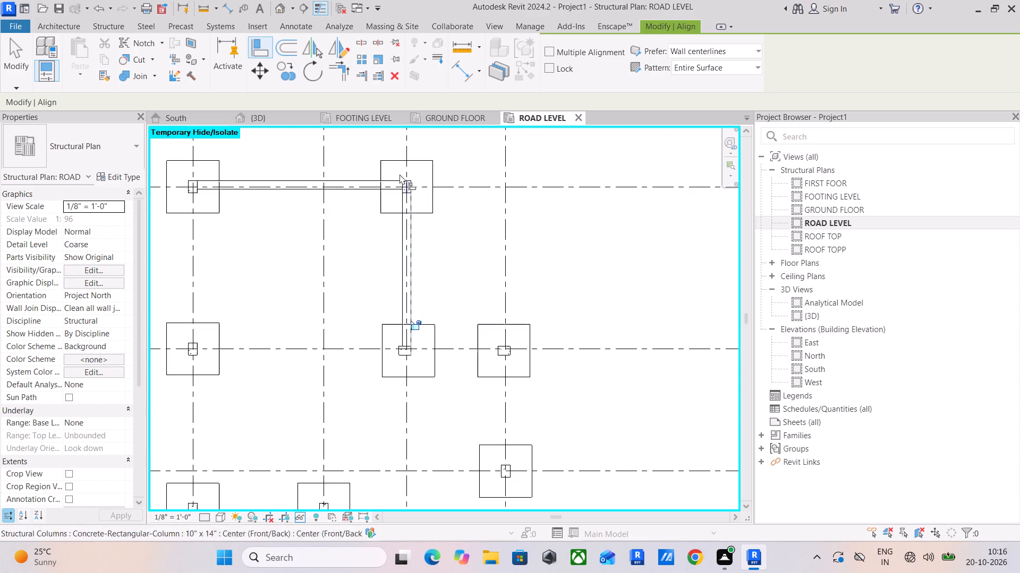
scroll(398, 170, up, 9)
scroll(418, 246, down, 9)
key(Escape)
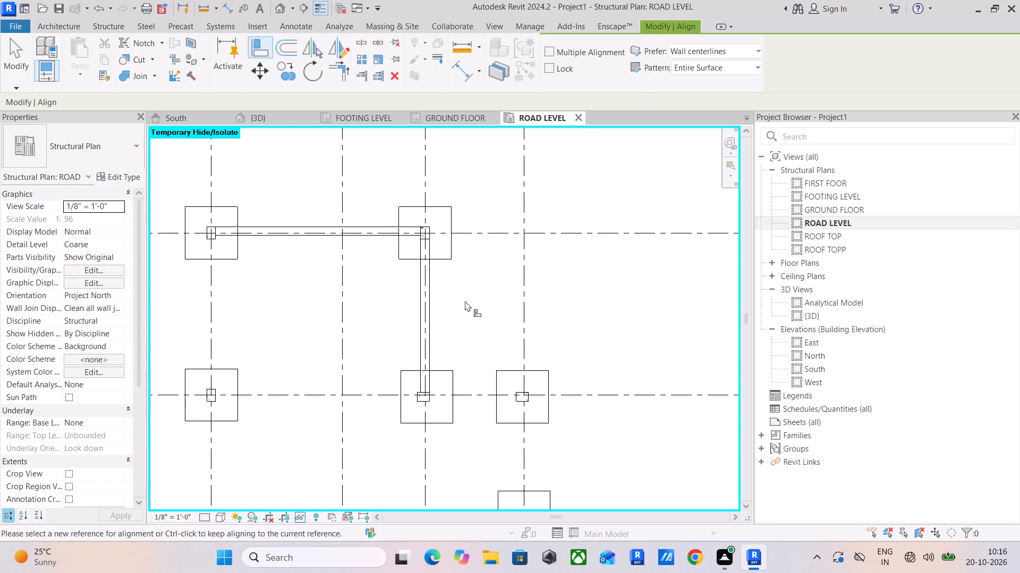
key(Escape)
key(Escape)
Draw a matching 10" x 24" beam near grid 8 between the facing sides of the columns on grids 6 and 4.
middle_drag(433, 386, 443, 280)
scroll(451, 283, up, 5)
click(422, 263)
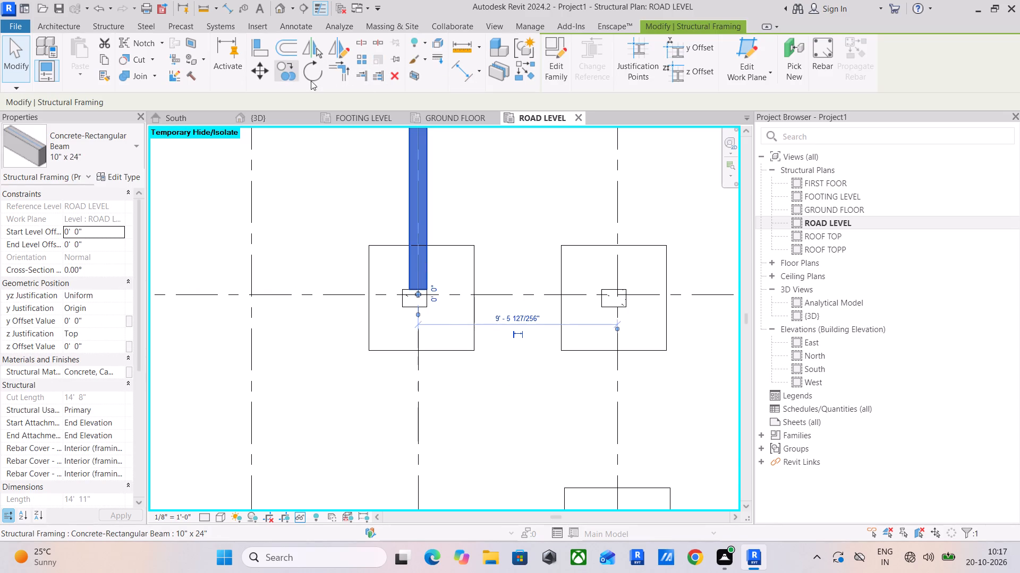
click(517, 72)
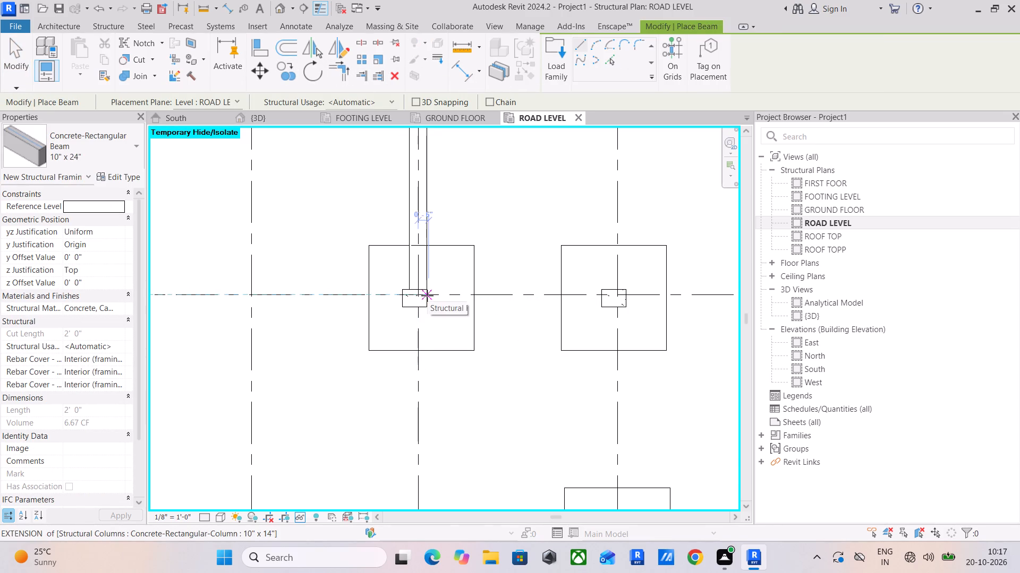
click(602, 301)
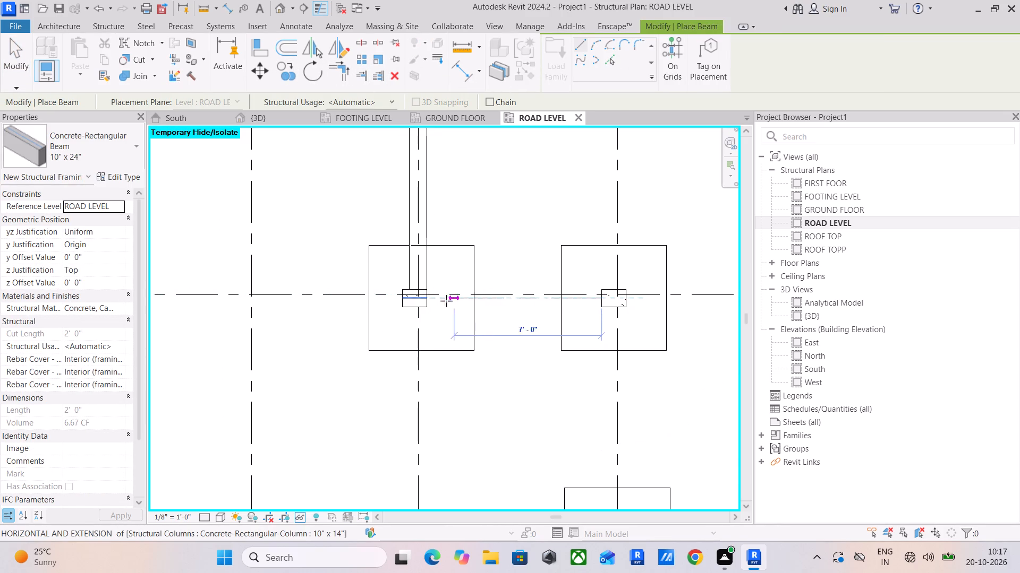
click(424, 300)
key(Escape)
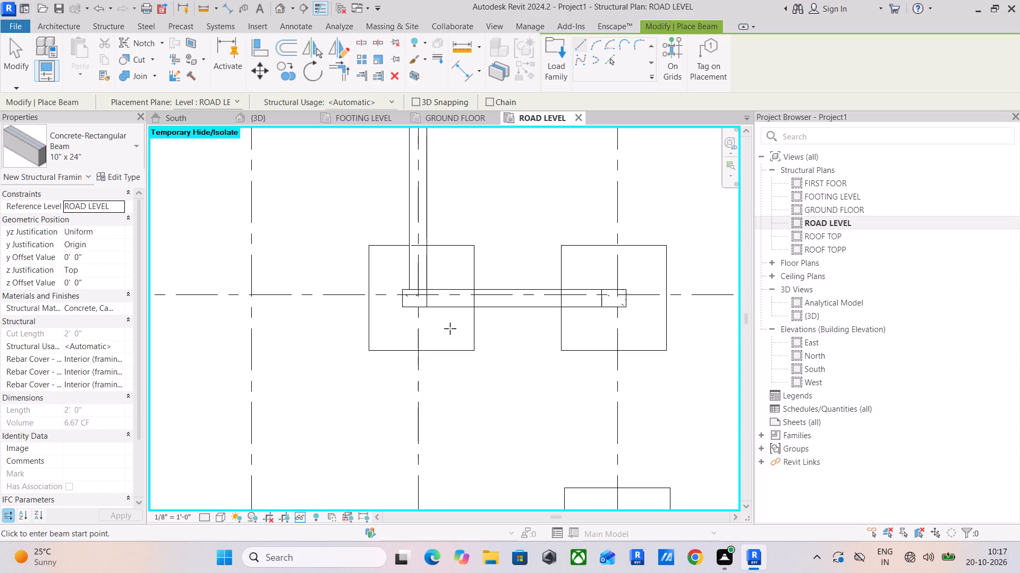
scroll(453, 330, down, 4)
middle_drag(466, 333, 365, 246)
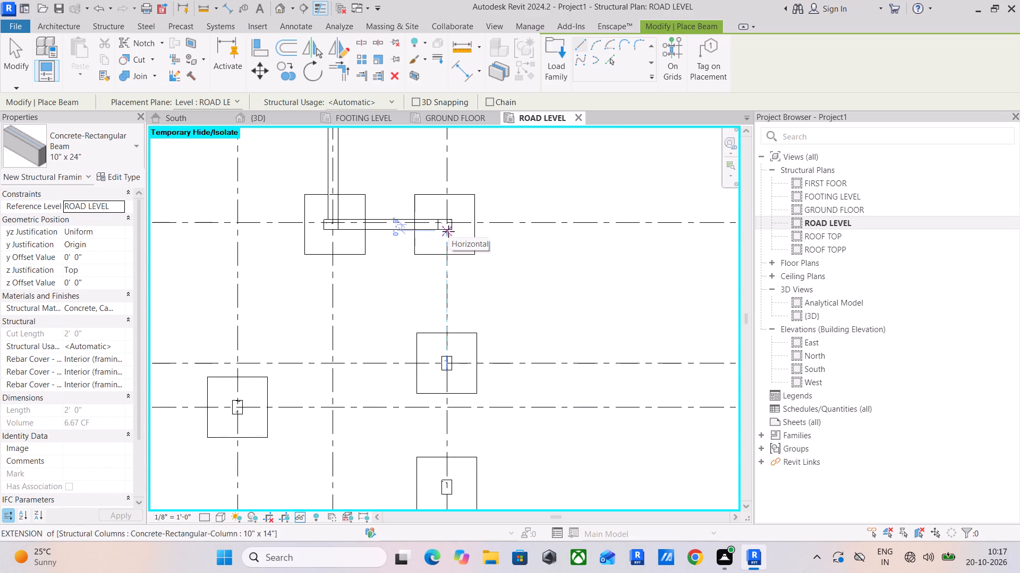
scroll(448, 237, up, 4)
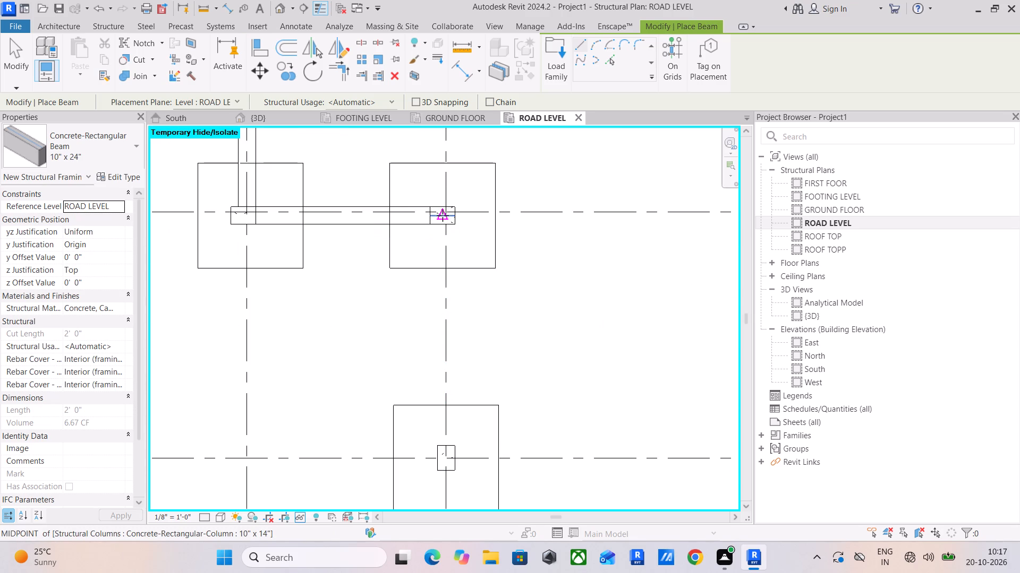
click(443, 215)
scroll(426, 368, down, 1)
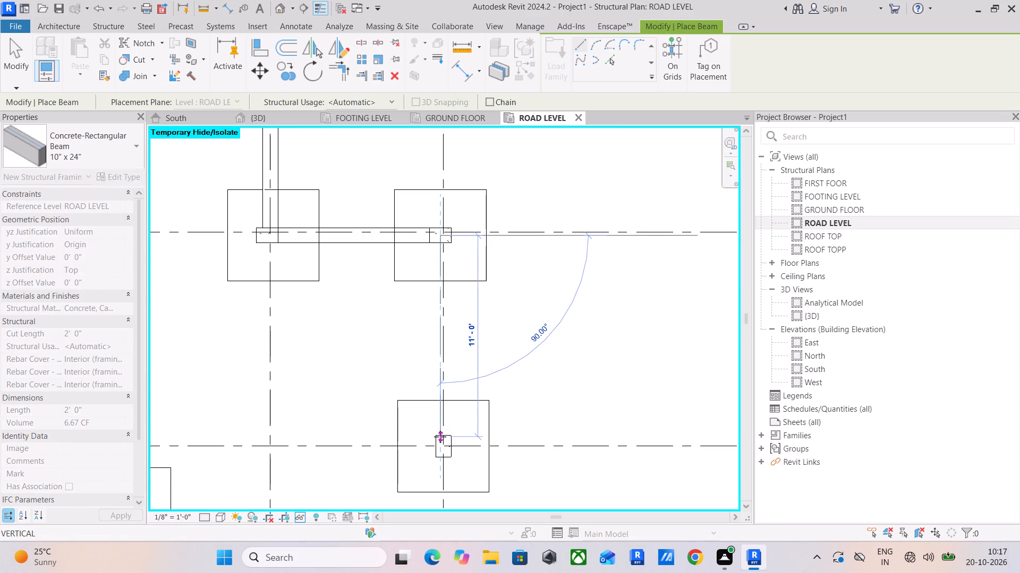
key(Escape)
Draw a 10" x 24" beam along grid 6 from the grid 9 column's north face to the grid 8 column's south face.
drag(444, 438, 446, 428)
click(442, 245)
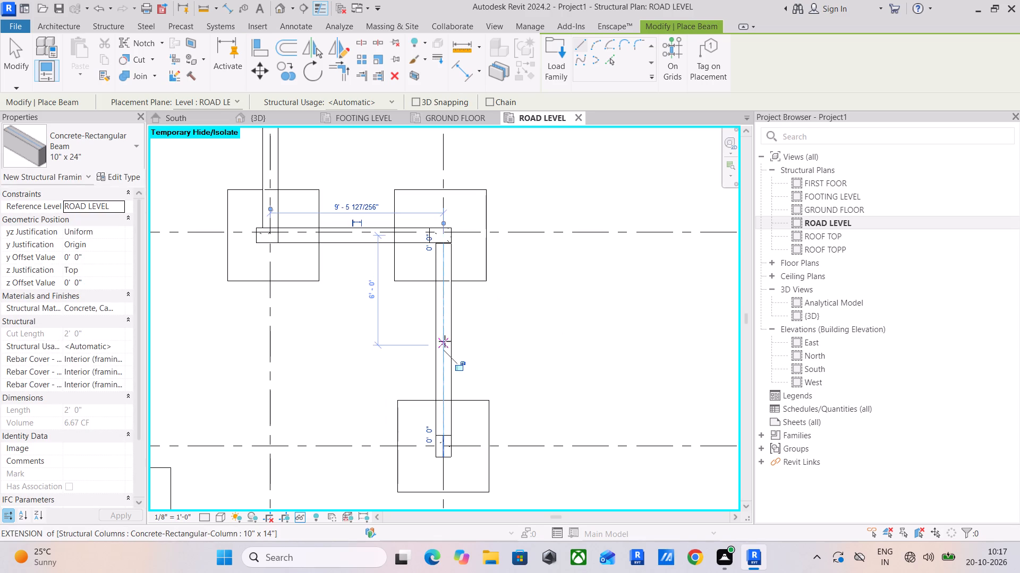
scroll(445, 233, up, 10)
key(Escape)
key(Escape)
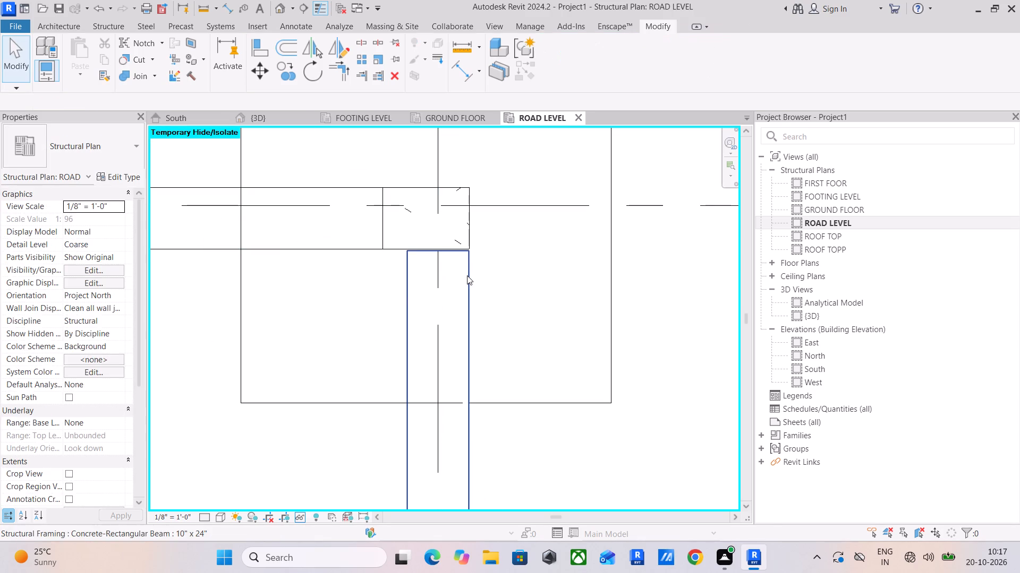
Extend the north end of the new grid 6 beam to meet the south face of the grid 8 column.
click(466, 275)
click(438, 249)
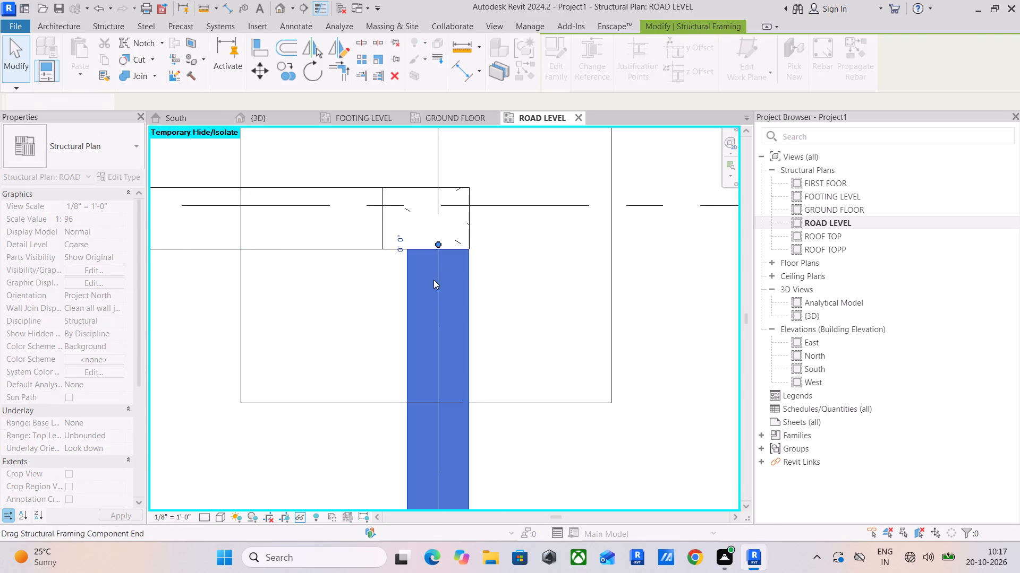
scroll(429, 302, down, 6)
click(486, 283)
Draw a matching 10" x 24" beam along grid 6 from the grid 9 column's south face to the next column south.
scroll(456, 311, down, 10)
middle_drag(450, 335, 463, 219)
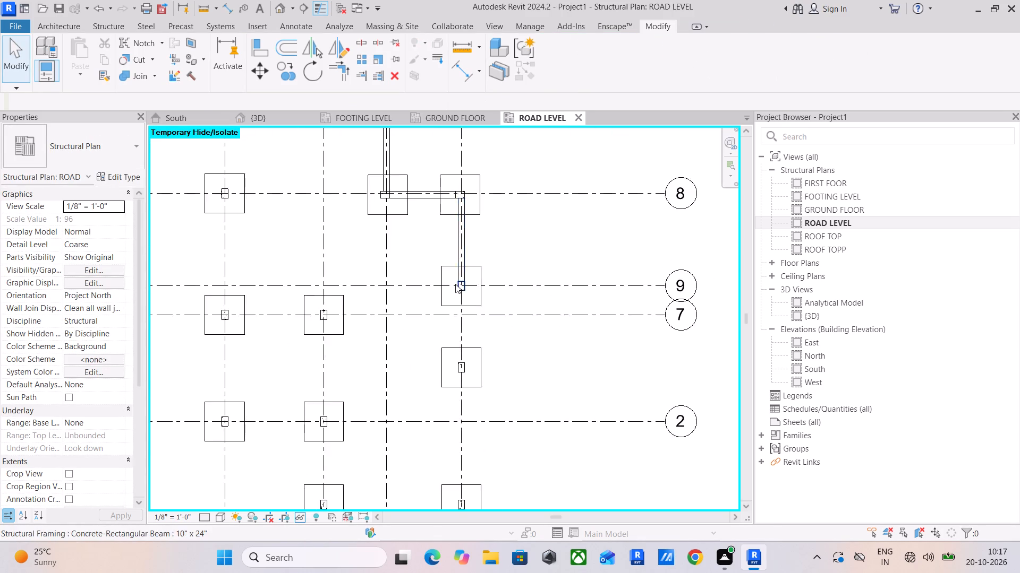
scroll(455, 285, up, 5)
click(462, 262)
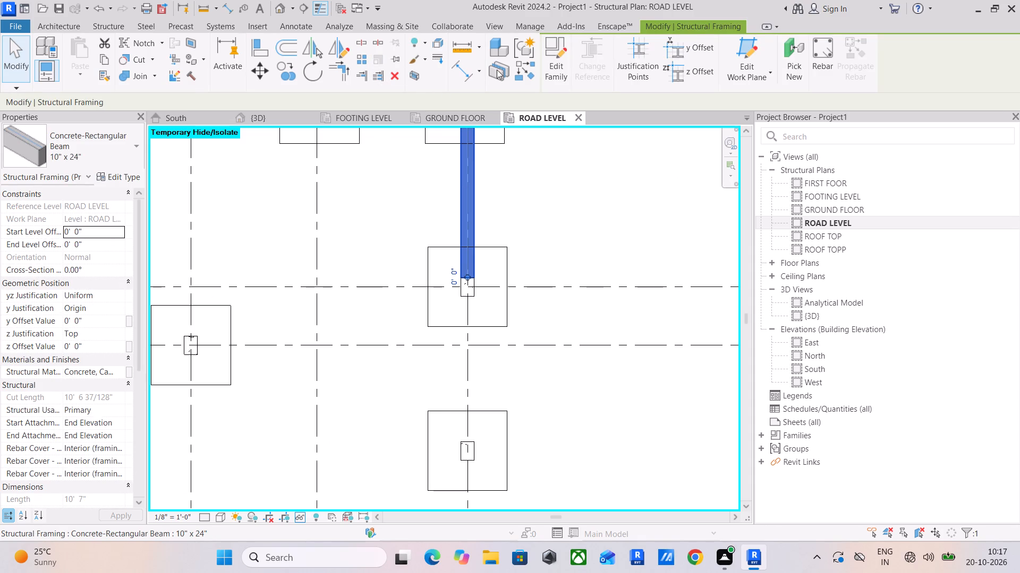
click(514, 68)
click(467, 296)
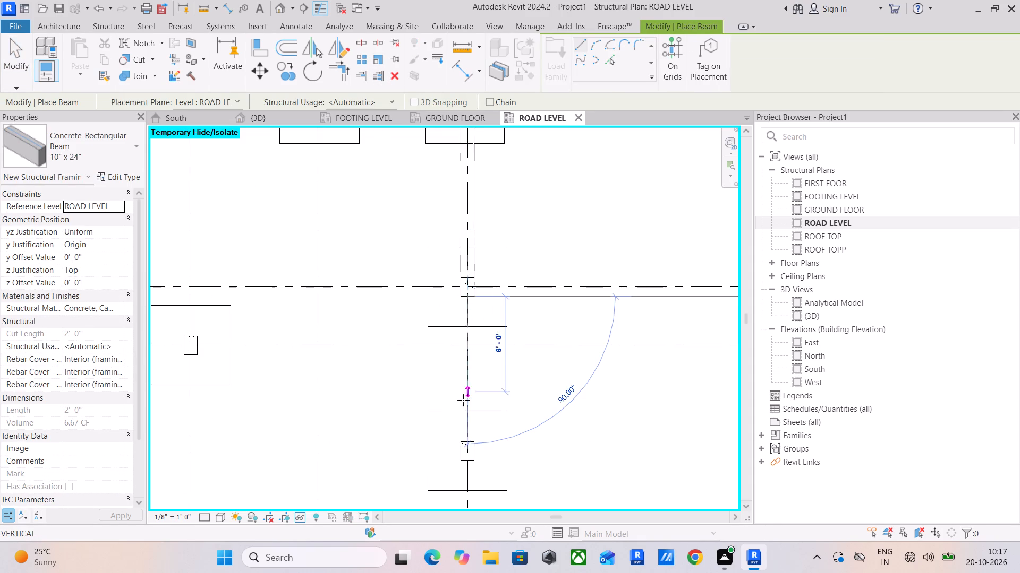
click(466, 443)
Draw a 10" x 24" beam along grid 6 from the column between grids 7 and 2 down to the southernmost column.
scroll(467, 409, down, 4)
middle_drag(470, 403, 499, 228)
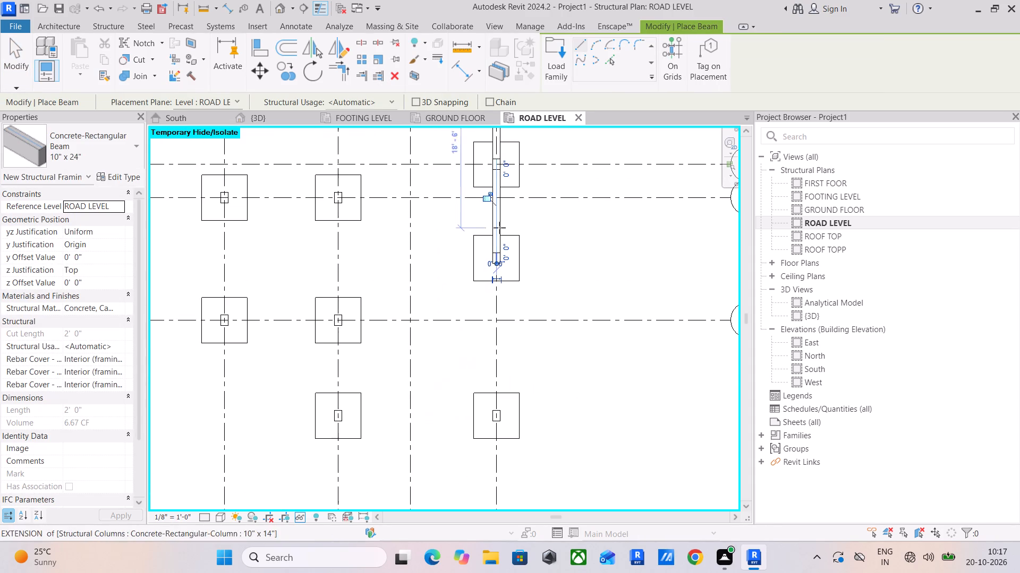
scroll(496, 279, up, 10)
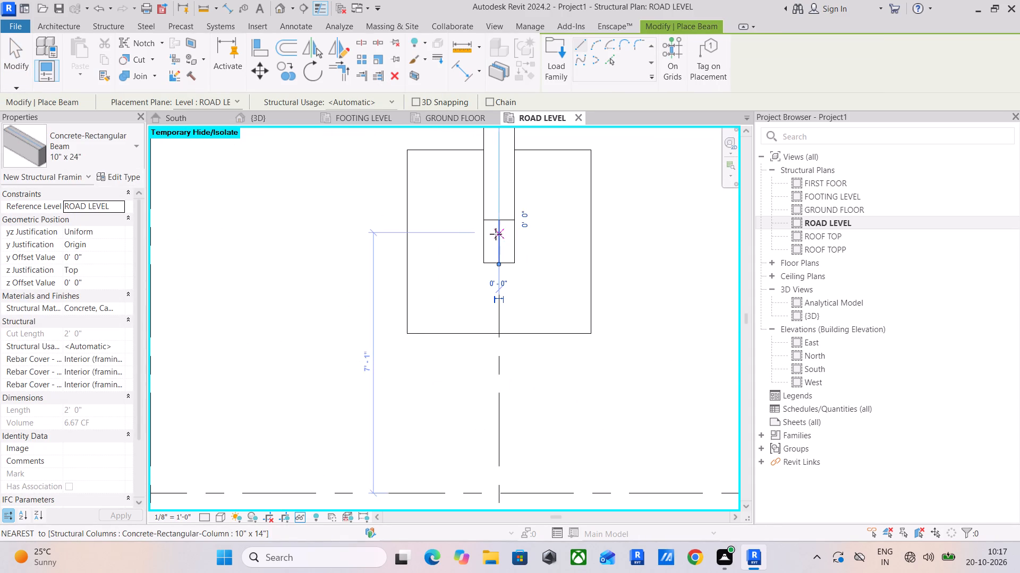
click(498, 242)
scroll(489, 395, down, 6)
middle_drag(489, 400, 486, 223)
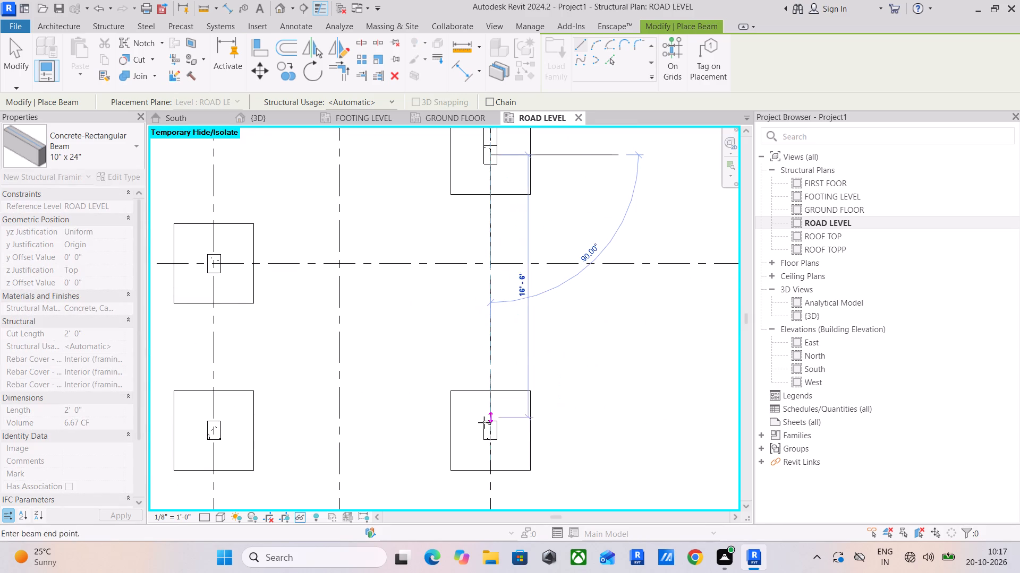
click(488, 429)
Draw a 10" x 24" beam between the midpoints of the southernmost columns on grids 6 and 3.
scroll(483, 409, down, 4)
middle_drag(483, 401, 521, 266)
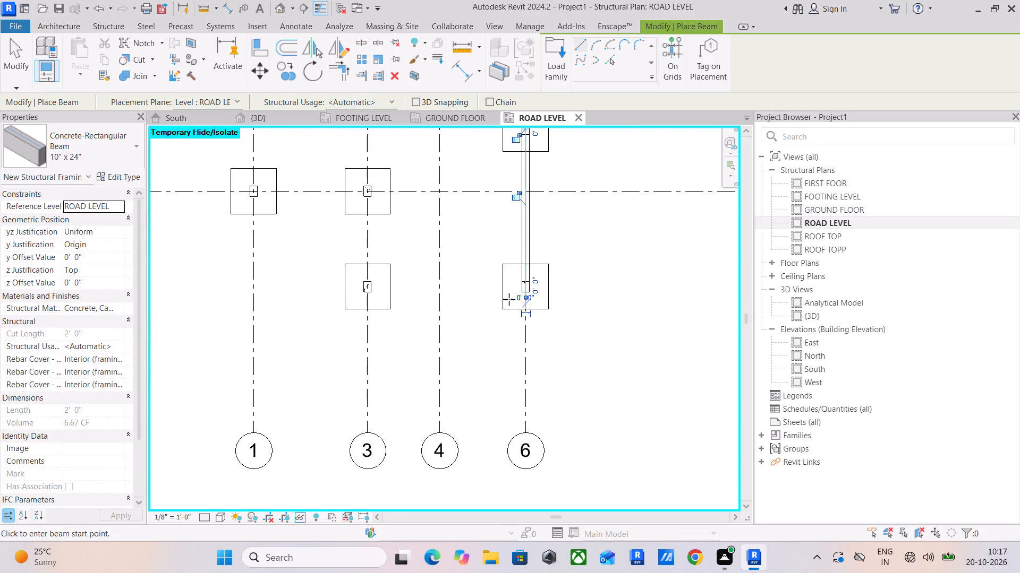
key(Escape)
click(525, 289)
click(369, 289)
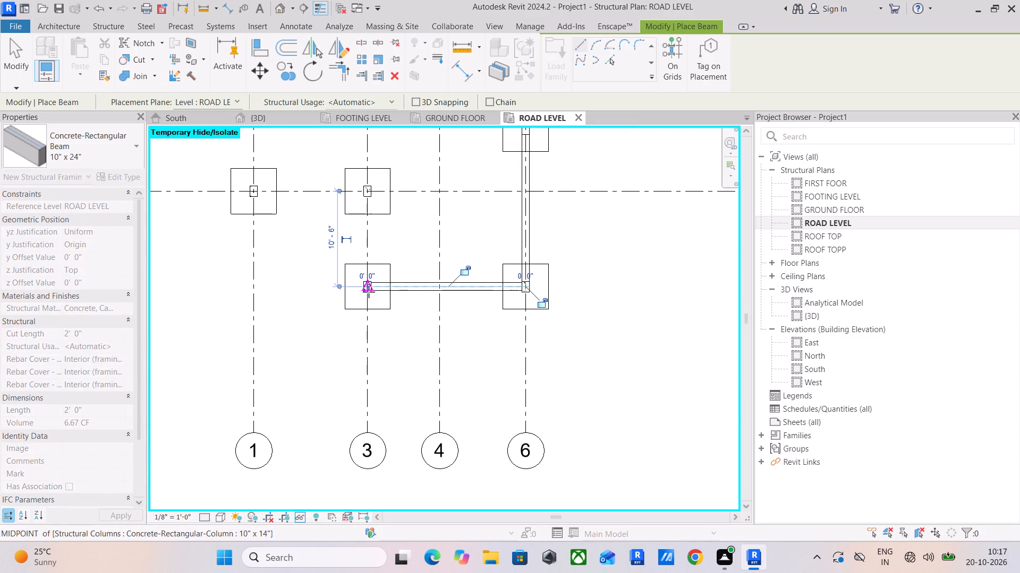
key(Escape)
Draw a 10'-6" long 10" x 24" beam along grid 3 from the southernmost column up to the grid 2 column.
scroll(365, 285, up, 5)
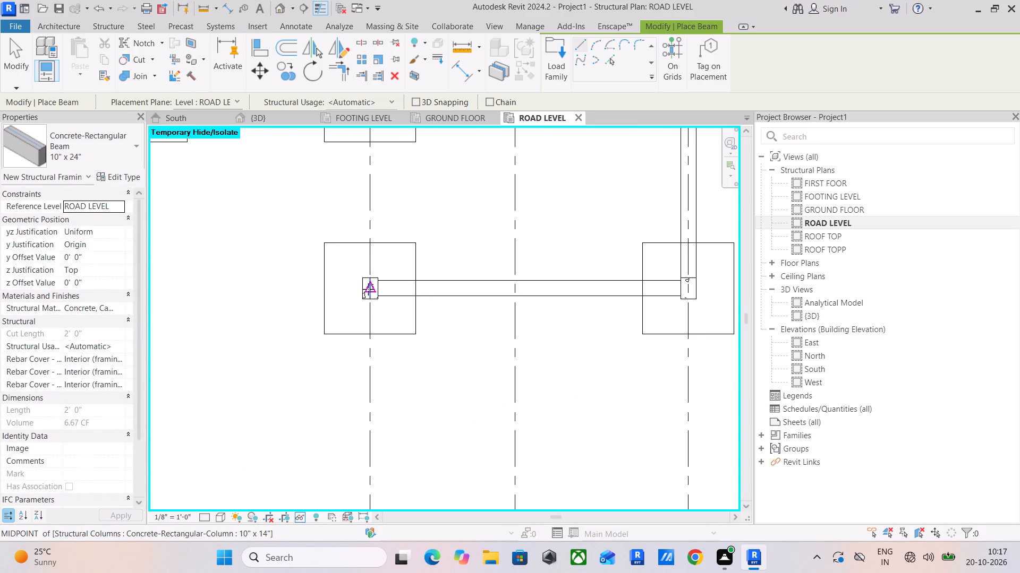
click(368, 289)
middle_drag(367, 152, 381, 327)
click(387, 271)
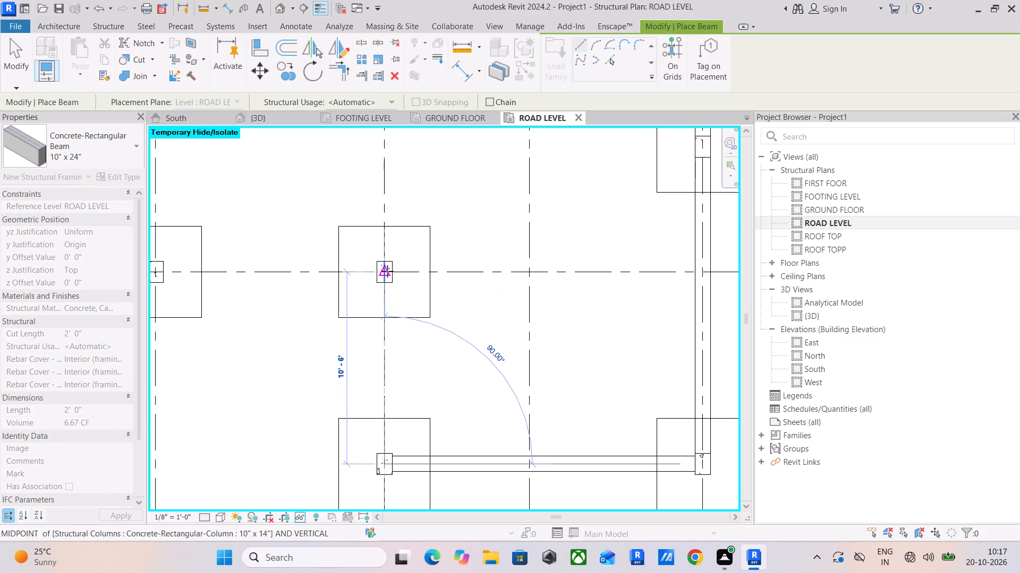
Draw a 10" x 24" beam along grid 3 from the grid 2 column up to the grid 7 column.
scroll(356, 278, down, 4)
middle_drag(356, 278, 397, 279)
scroll(414, 275, down, 2)
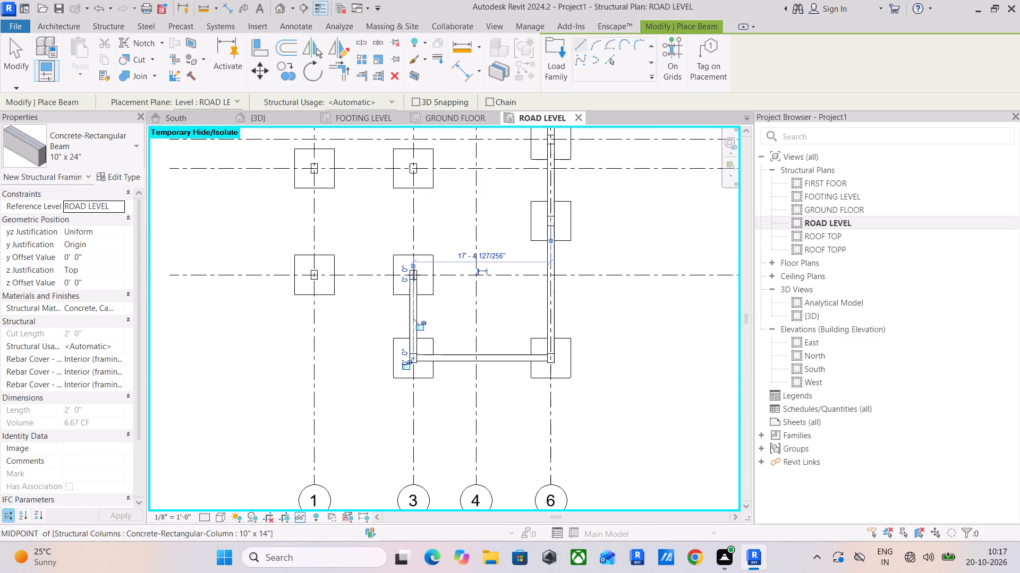
scroll(414, 274, up, 6)
click(412, 276)
scroll(408, 209, down, 6)
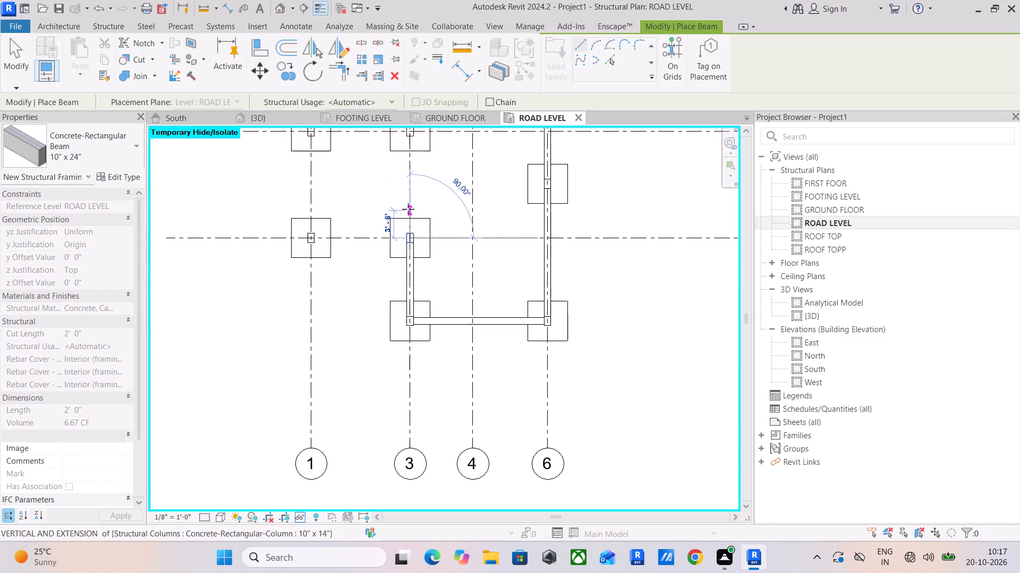
middle_drag(408, 209, 404, 334)
scroll(409, 245, up, 5)
click(405, 268)
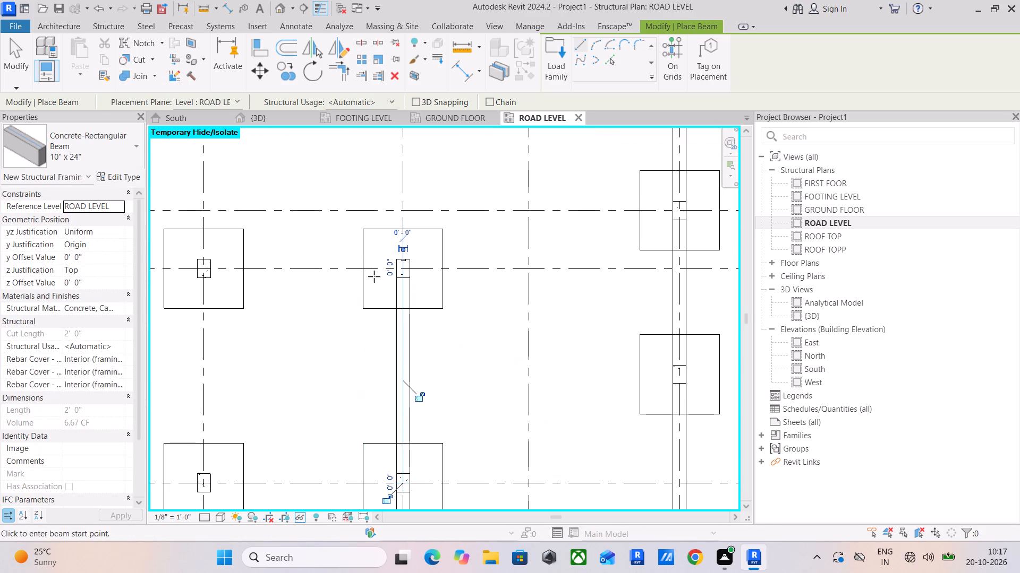
Draw a 12'-6" long 10" x 24" beam along grid 7 between the midpoints of the columns on grids 1 and 3.
scroll(374, 276, down, 6)
scroll(302, 277, up, 8)
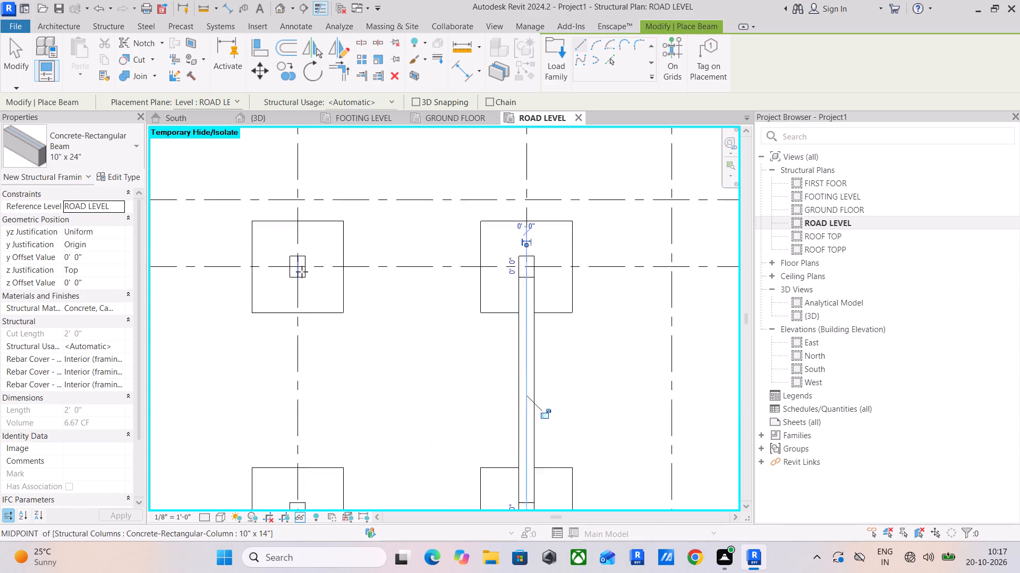
scroll(302, 272, up, 1)
click(297, 268)
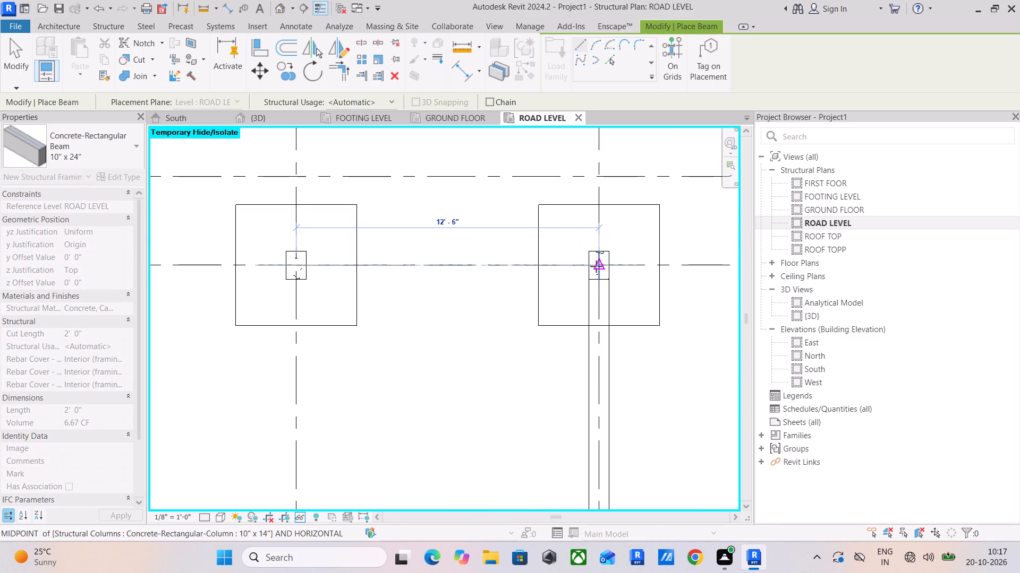
click(601, 266)
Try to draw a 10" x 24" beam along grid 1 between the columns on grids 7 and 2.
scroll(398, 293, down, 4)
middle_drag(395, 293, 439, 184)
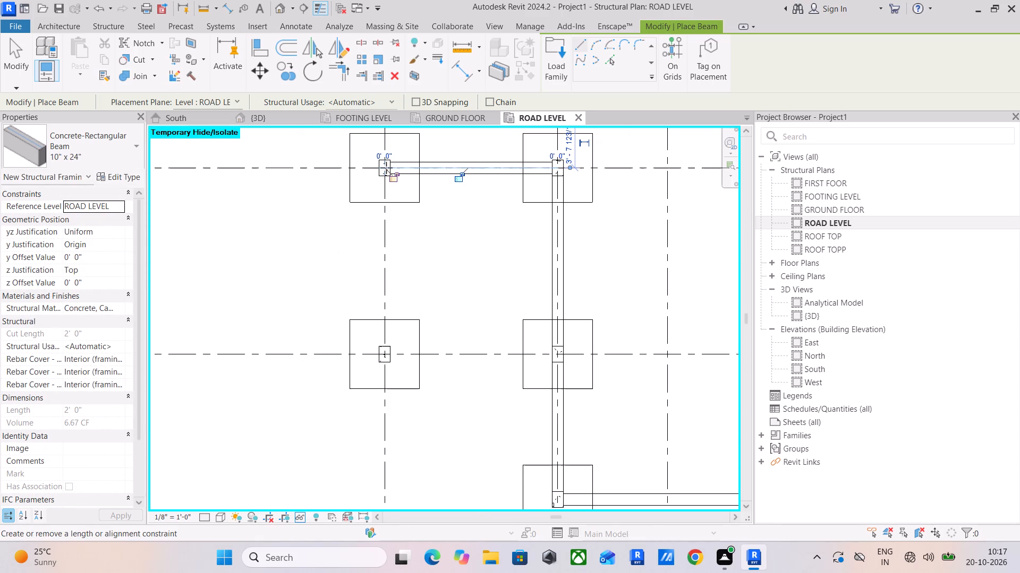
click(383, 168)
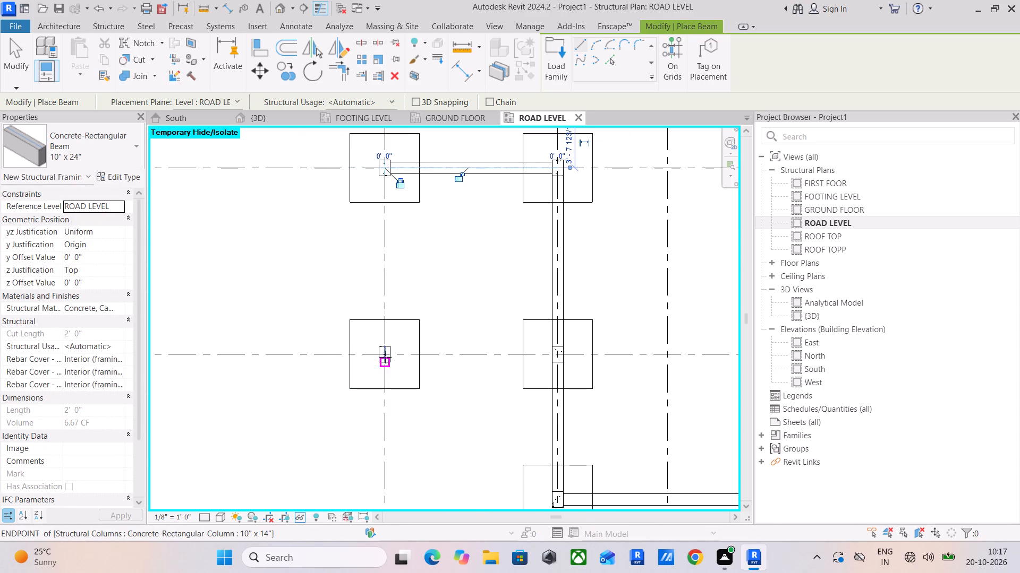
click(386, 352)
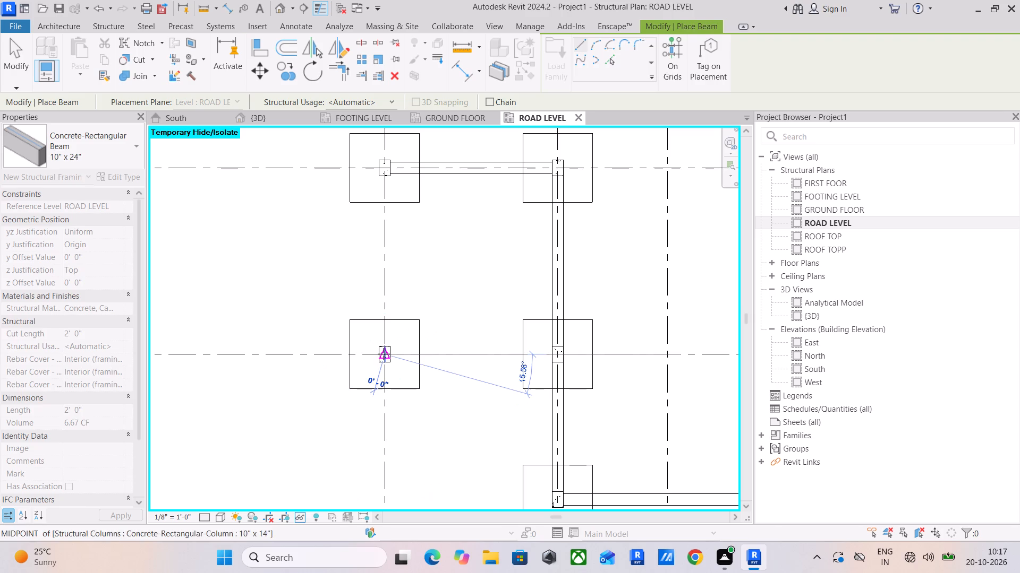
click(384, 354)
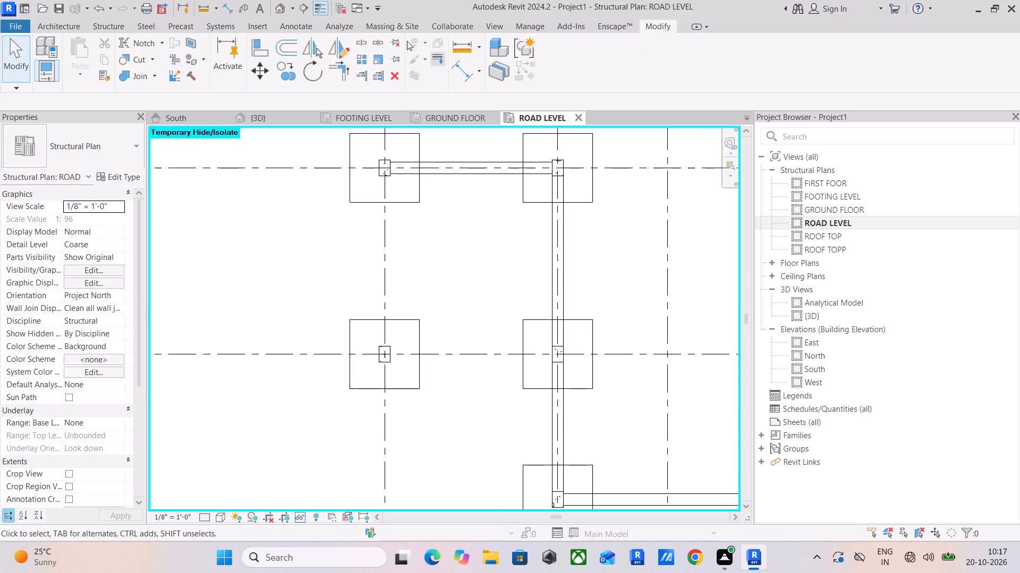
Draw 10" x 24" beams along grid 1 from the grid 7 column to the grid 2 column, and along grid 2 from grid 1 to grid 3.
click(461, 178)
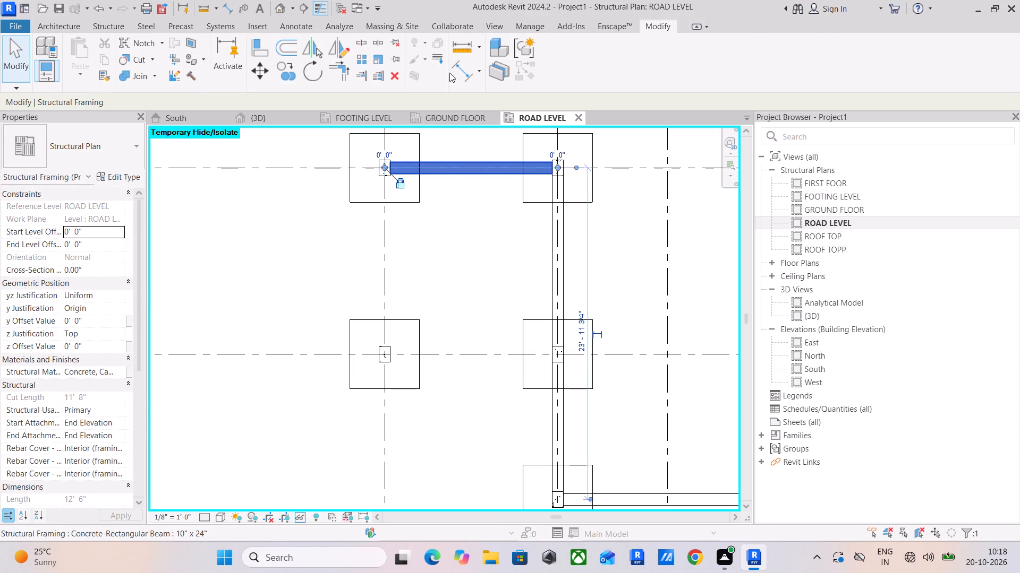
click(518, 66)
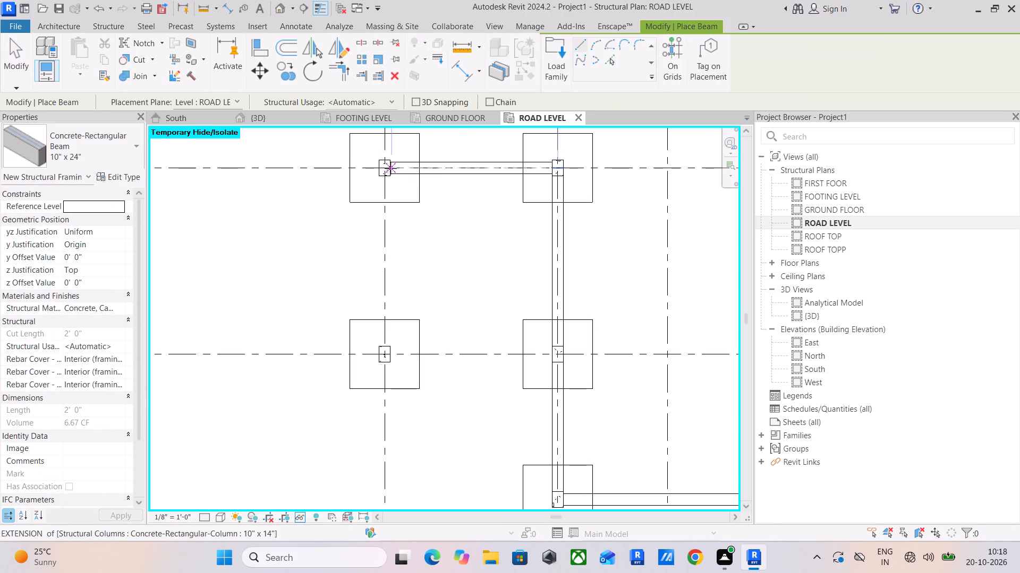
click(384, 168)
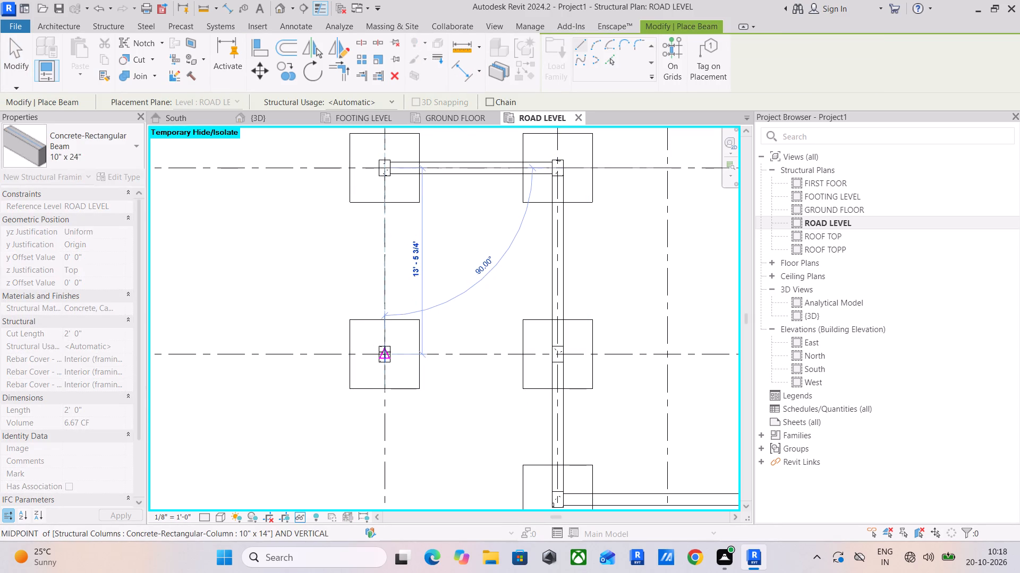
click(385, 352)
click(381, 355)
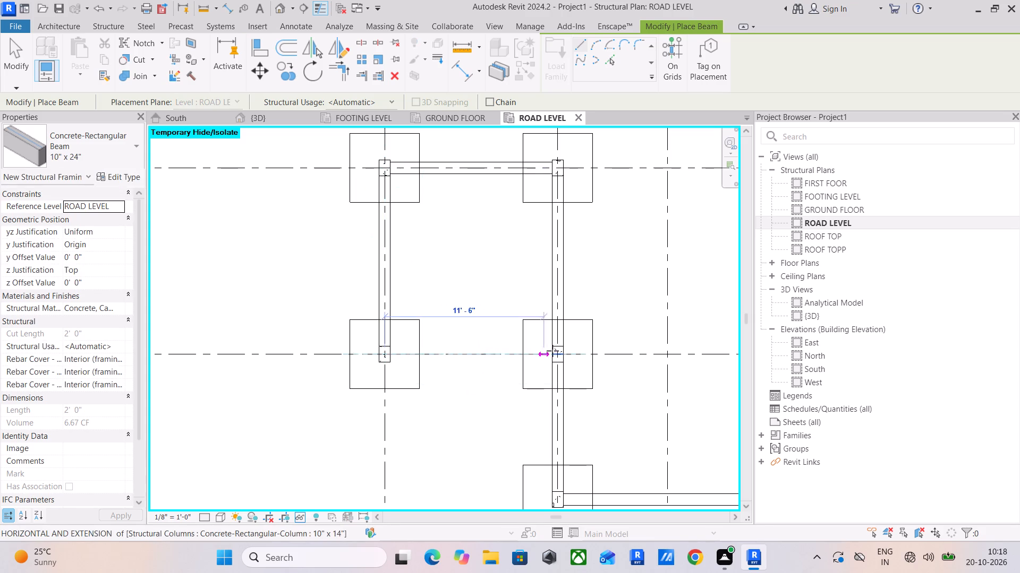
click(557, 355)
Draw a 10" x 24" beam about 15'-2" long along grid 1 from the grid 7 column up to the grid 8 column.
scroll(424, 286, down, 4)
middle_drag(430, 238, 424, 360)
scroll(396, 340, up, 7)
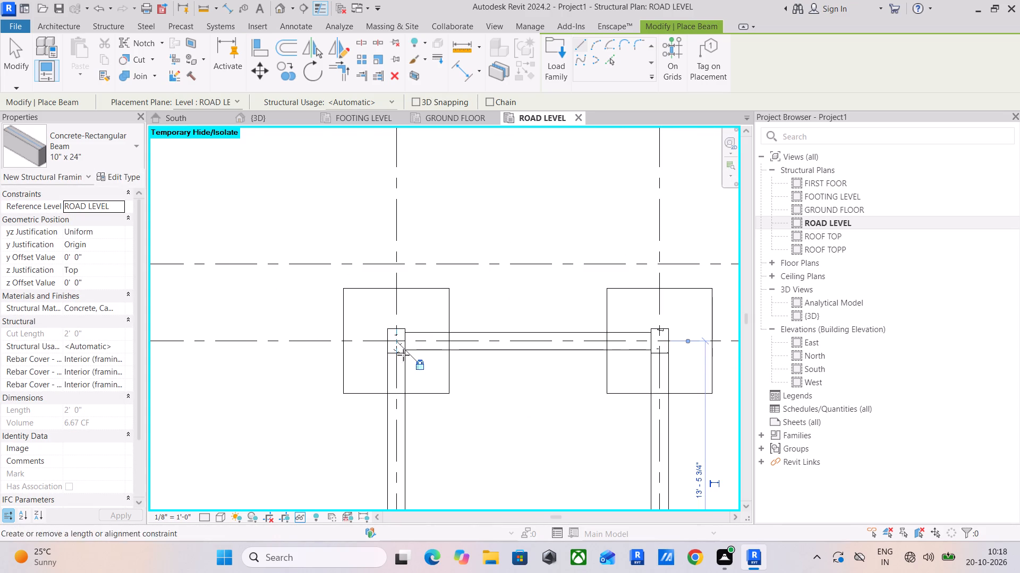
drag(396, 342, 398, 332)
scroll(405, 201, down, 5)
middle_drag(399, 202, 389, 358)
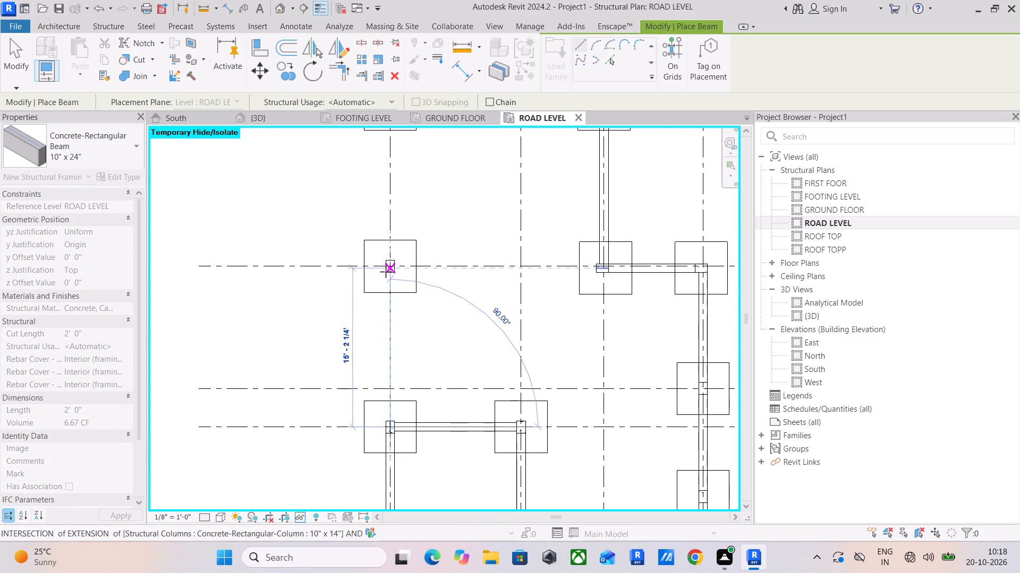
click(388, 265)
Draw a 15'-6" long 10" x 24" beam along grid 1 from the grid 8 column up to the grid 10 column.
click(390, 268)
scroll(396, 214, down, 1)
middle_drag(397, 236, 398, 280)
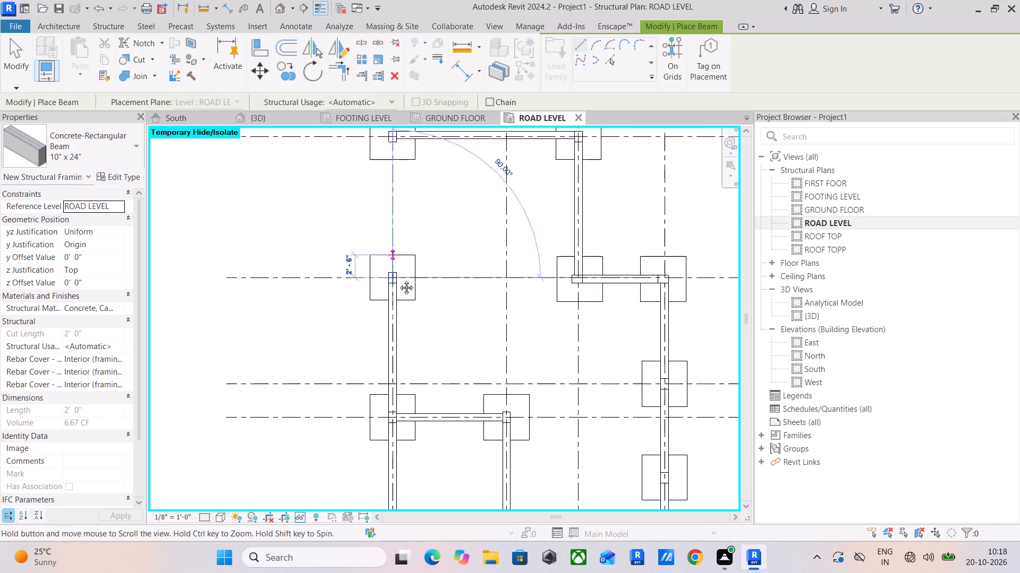
middle_drag(398, 280, 384, 393)
scroll(387, 277, up, 4)
click(369, 277)
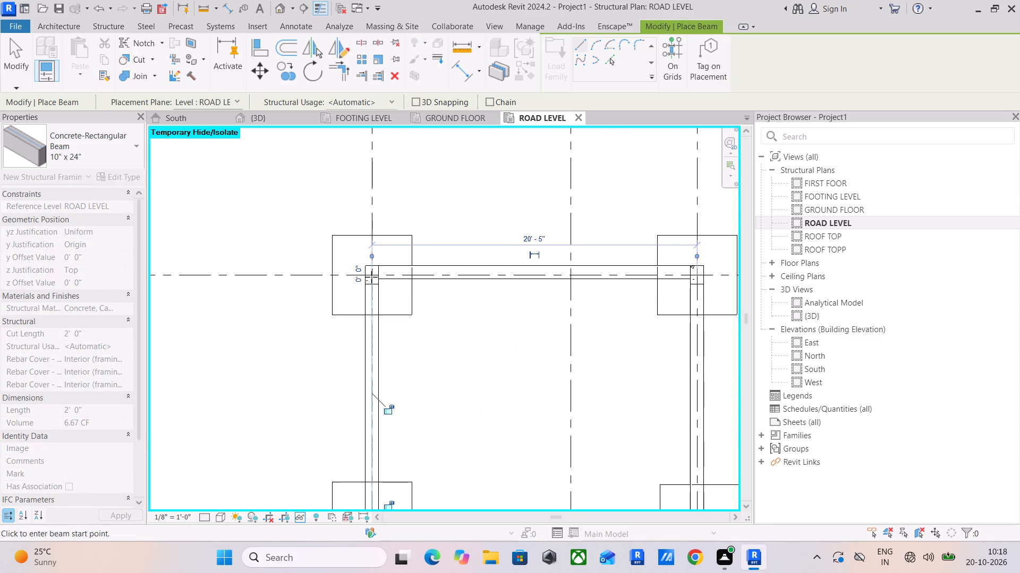
Draw a 20'-3" long 10" x 24" beam along grid 8 from the grid 1 column to the grid 4 column.
scroll(379, 297, down, 5)
middle_drag(390, 306, 390, 214)
scroll(389, 319, up, 4)
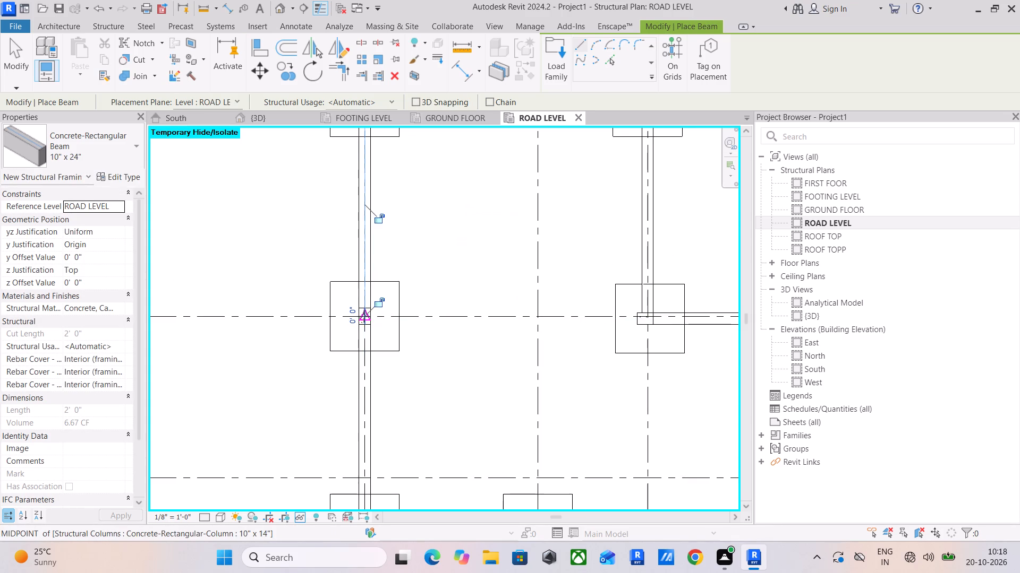
scroll(363, 317, up, 5)
click(369, 317)
scroll(419, 325, down, 6)
middle_drag(478, 315, 349, 320)
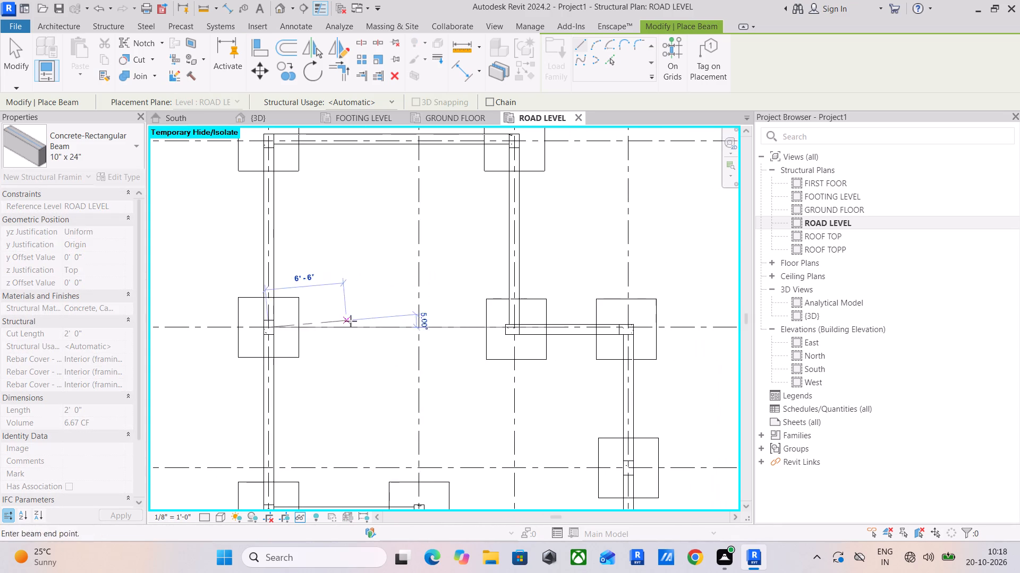
scroll(513, 332, up, 2)
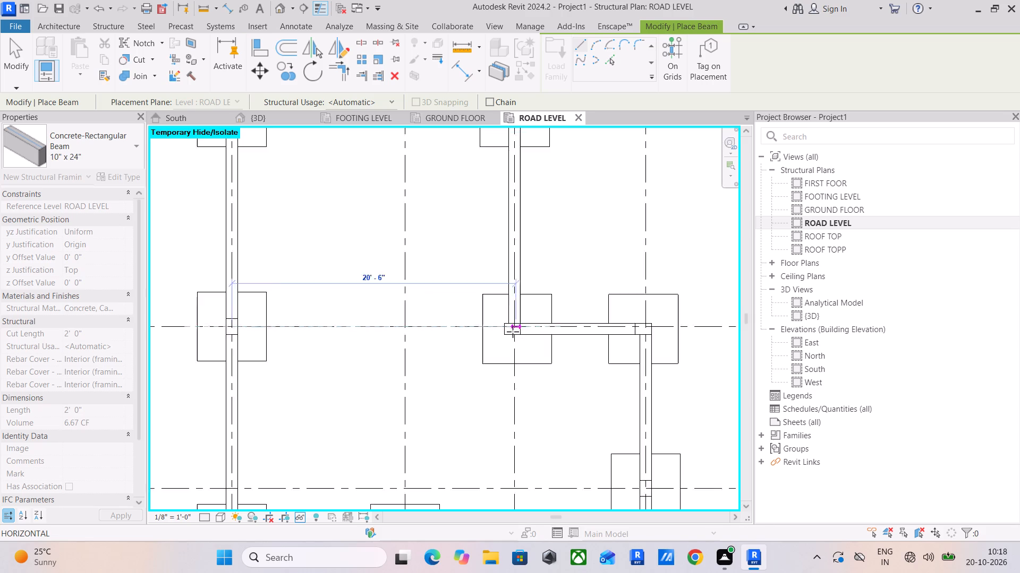
scroll(513, 332, up, 4)
click(513, 324)
scroll(468, 335, down, 5)
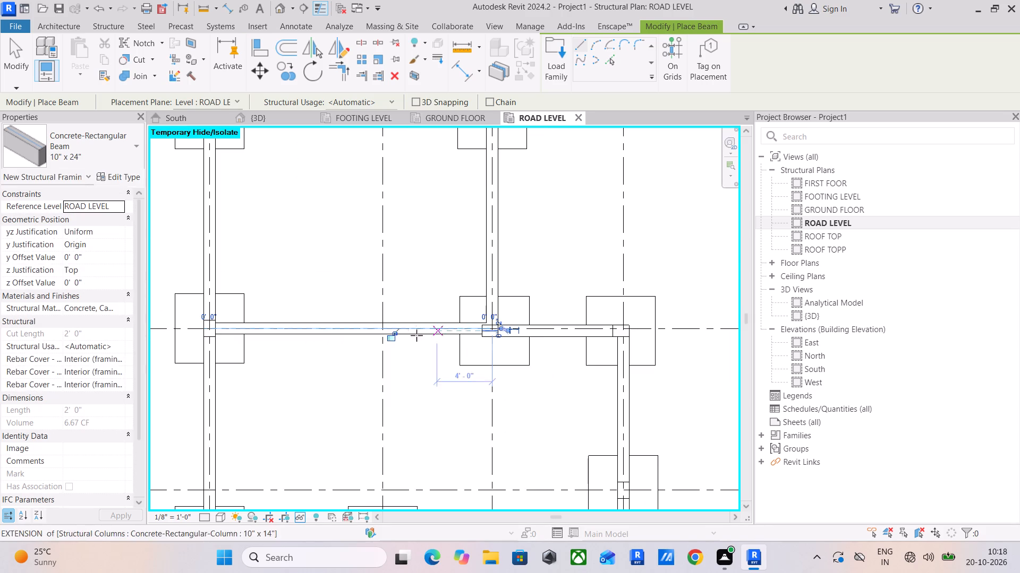
middle_drag(394, 331, 430, 299)
key(Escape)
key(Escape)
key(Escape)
key(Escape)
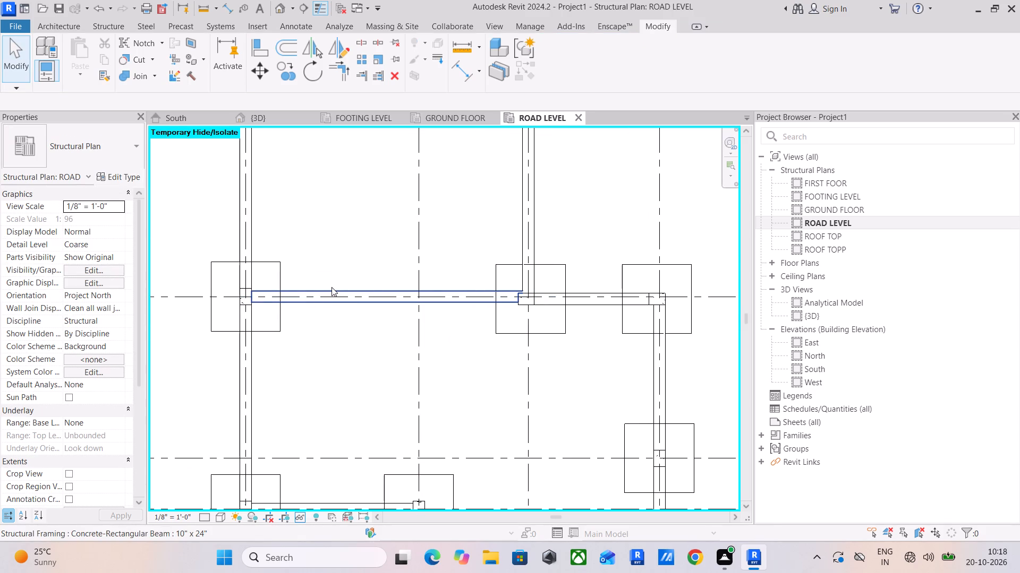
Align the south edge of the grid 8 beam between grids 1 and 4 with the south face of the grid 4 column.
click(390, 296)
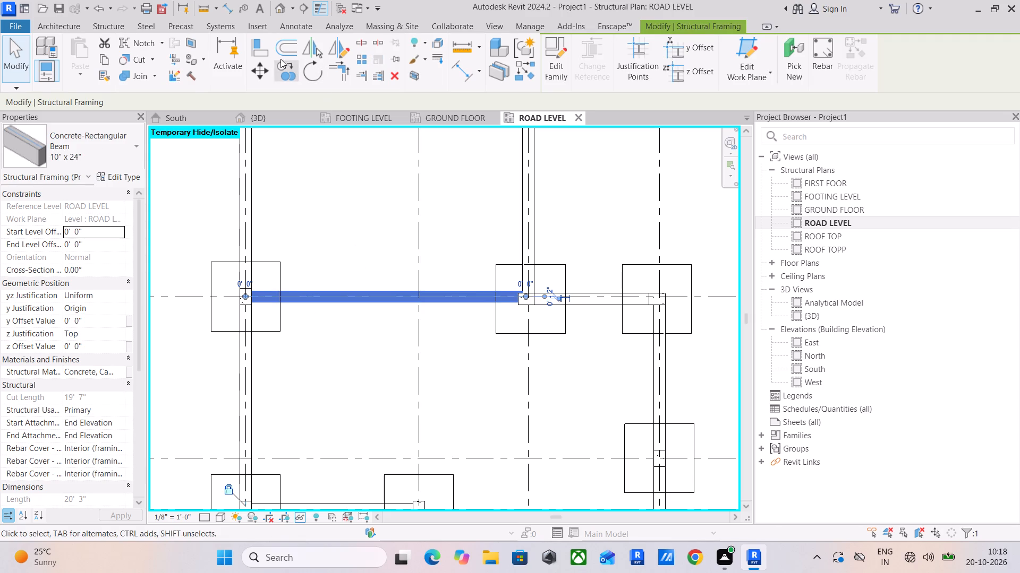
click(266, 51)
scroll(504, 293, up, 7)
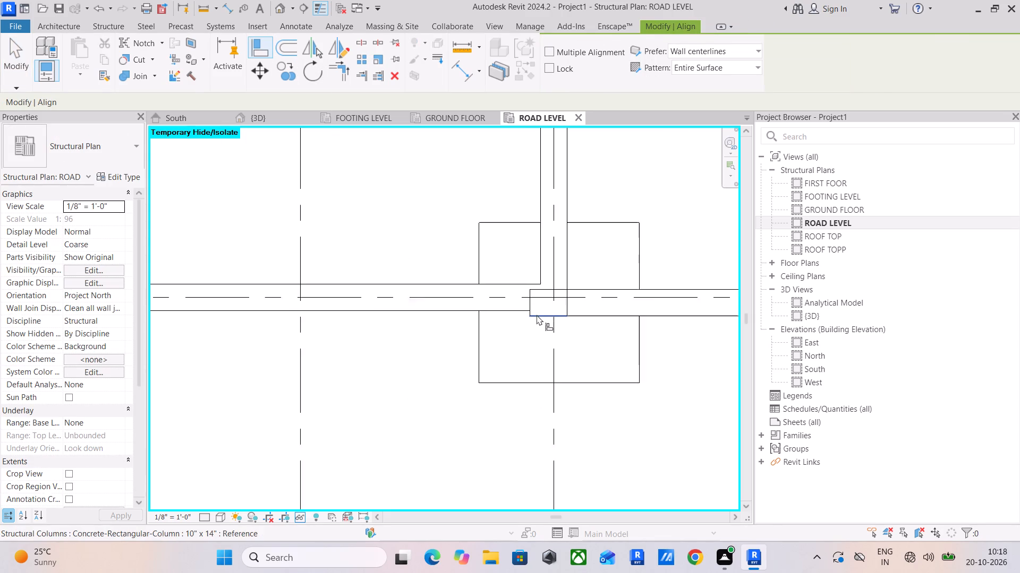
scroll(537, 315, up, 1)
click(537, 315)
click(489, 310)
Align the south edge of the grid 2 beam between grids 1 and 3 with the south face of the grid 1 column.
scroll(467, 326, down, 4)
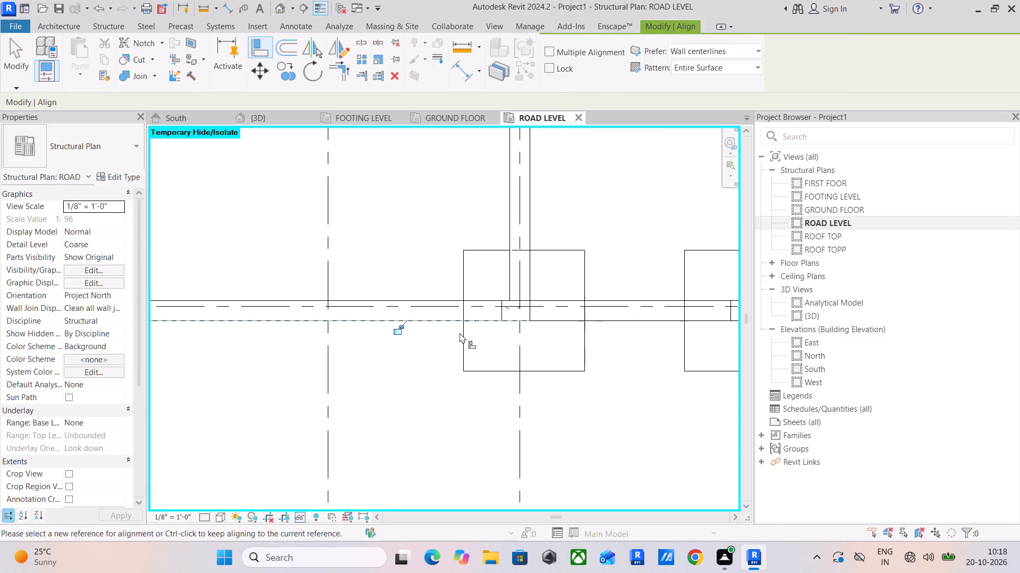
scroll(458, 335, down, 5)
middle_drag(360, 338, 405, 316)
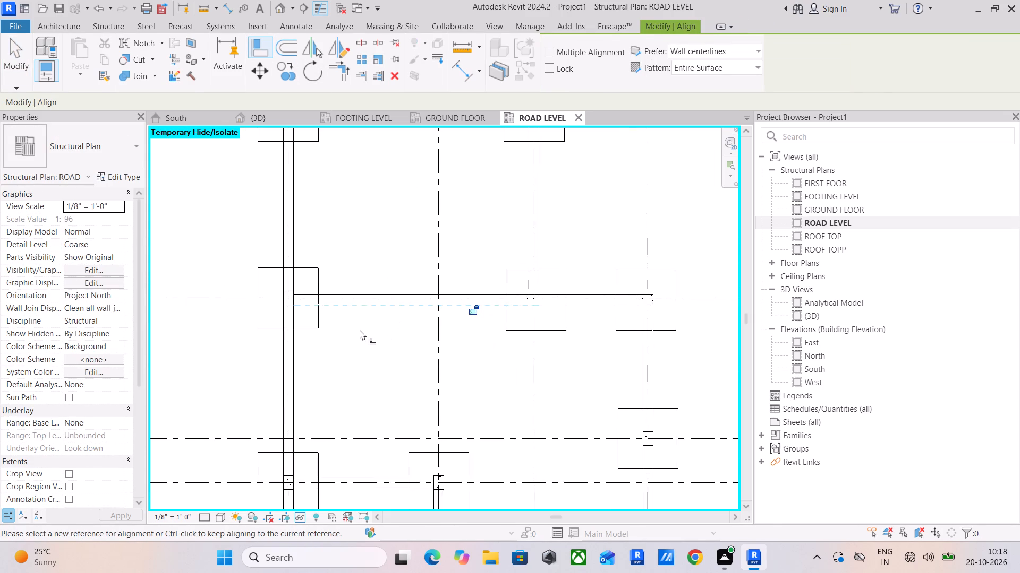
scroll(360, 329, down, 3)
middle_drag(360, 329, 413, 203)
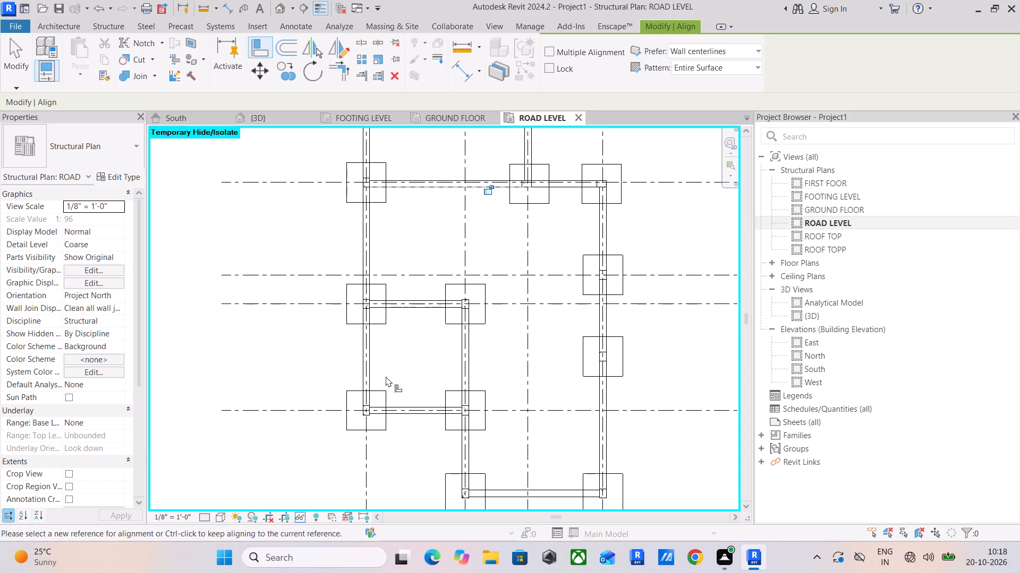
middle_drag(386, 376, 415, 259)
scroll(386, 376, down, 1)
scroll(400, 315, up, 14)
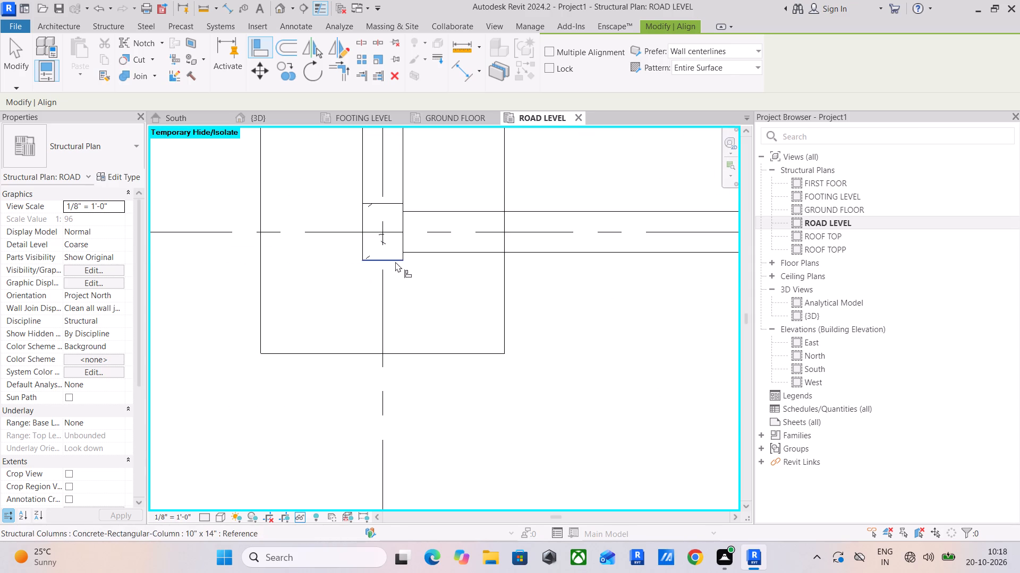
click(395, 262)
click(445, 254)
Align the south edge of the southernmost beam between grids 3 and 6 with the south face of the grid 3 column.
scroll(463, 327, down, 10)
middle_drag(507, 324, 374, 306)
scroll(471, 405, up, 6)
scroll(492, 408, down, 5)
scroll(500, 416, up, 5)
middle_drag(500, 416, 479, 321)
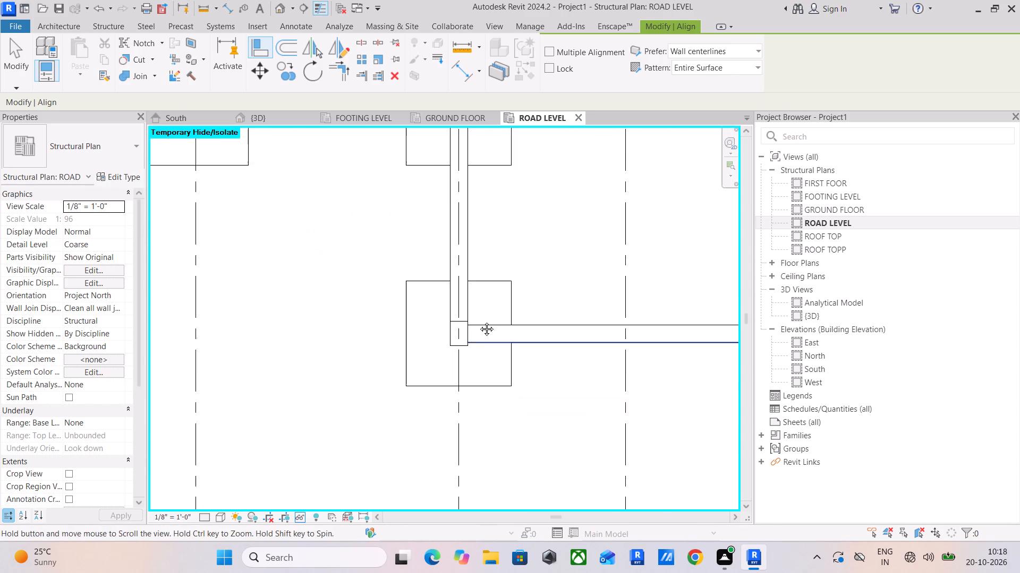
middle_drag(479, 321, 478, 316)
scroll(479, 321, up, 4)
click(463, 323)
key(Escape)
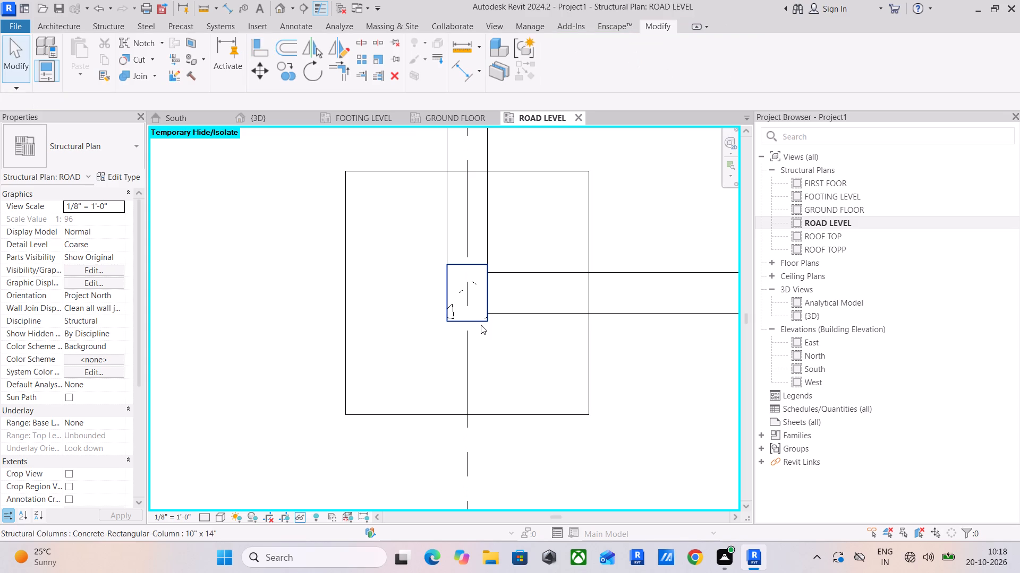
click(257, 54)
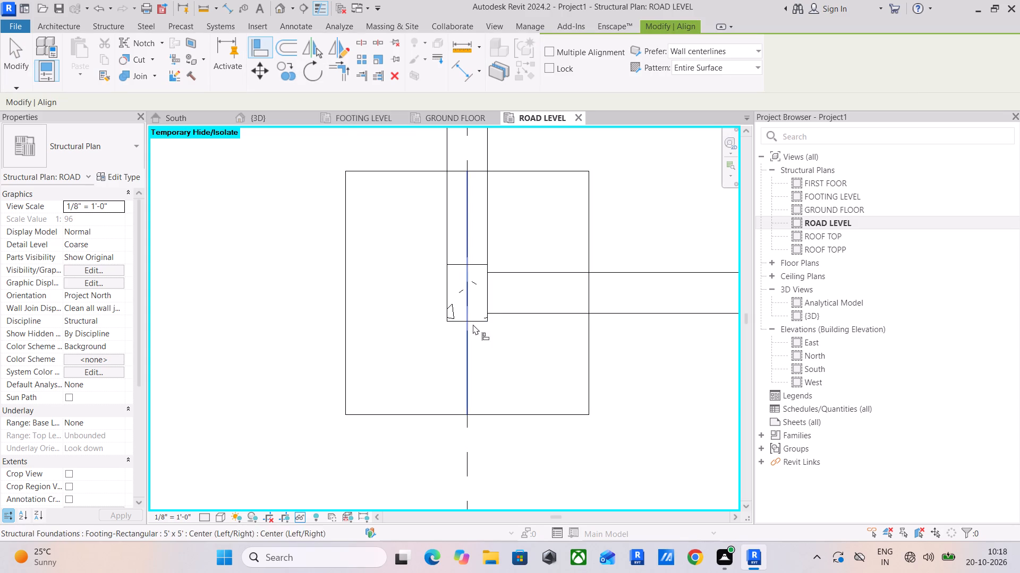
click(480, 320)
click(512, 312)
scroll(508, 324, down, 11)
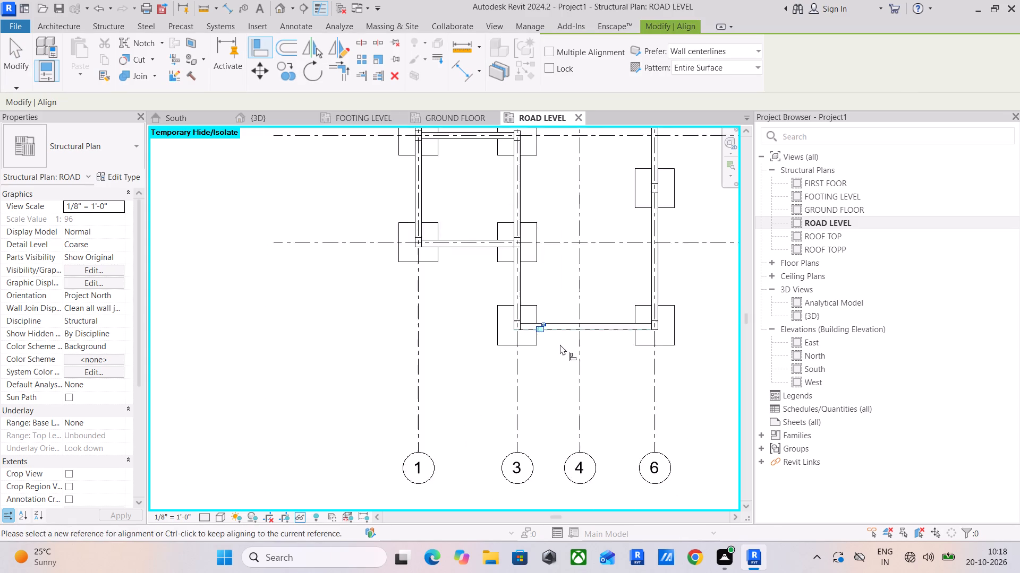
scroll(560, 344, down, 4)
middle_drag(562, 345, 388, 355)
middle_drag(364, 237, 377, 338)
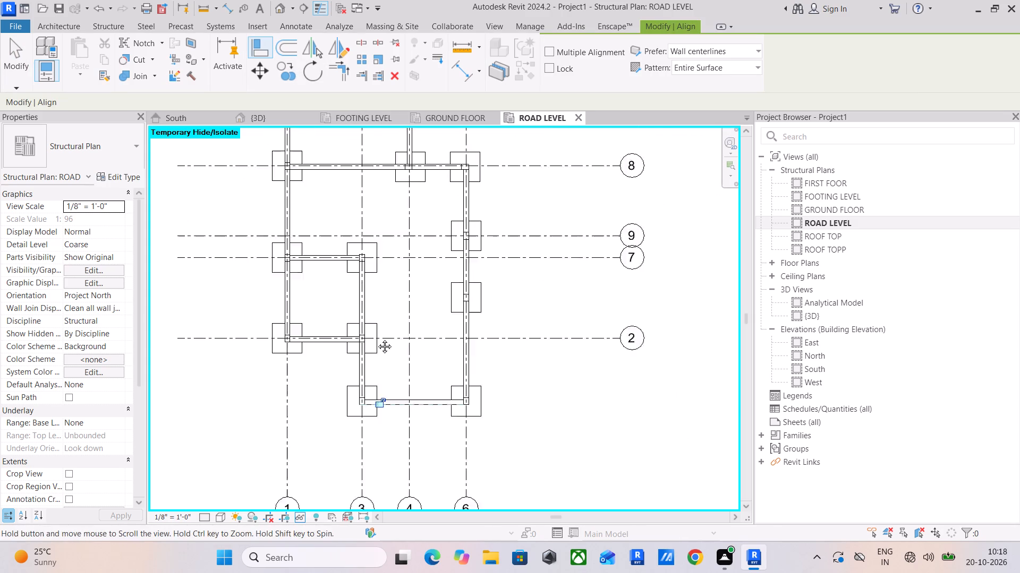
middle_drag(377, 338, 388, 371)
scroll(376, 279, down, 4)
key(Escape)
key(Escape)
key(Escape)
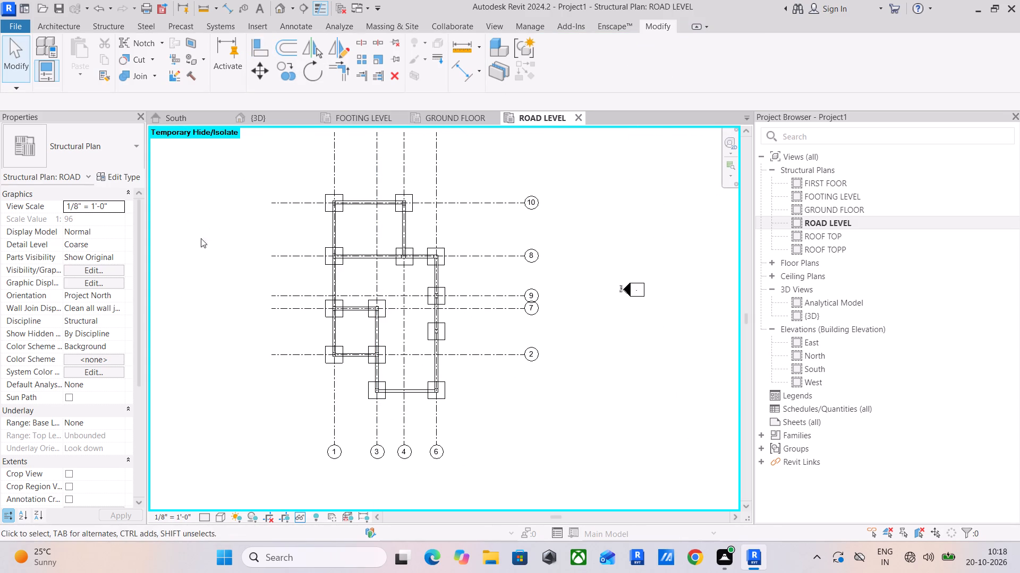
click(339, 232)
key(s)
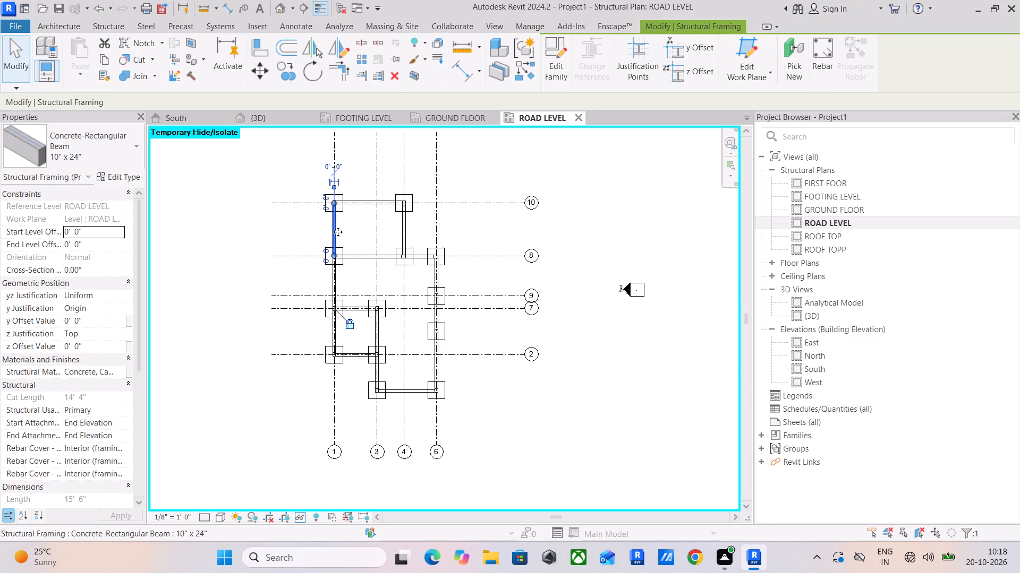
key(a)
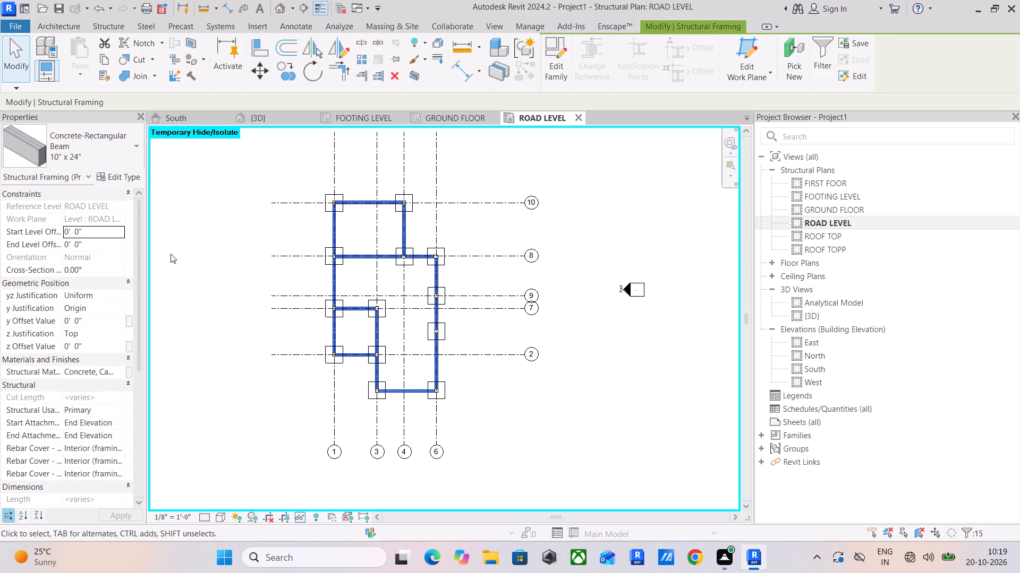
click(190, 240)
In the 3D view, select all 10" x 24" concrete beams and set their type height h to 1' 6".
click(282, 117)
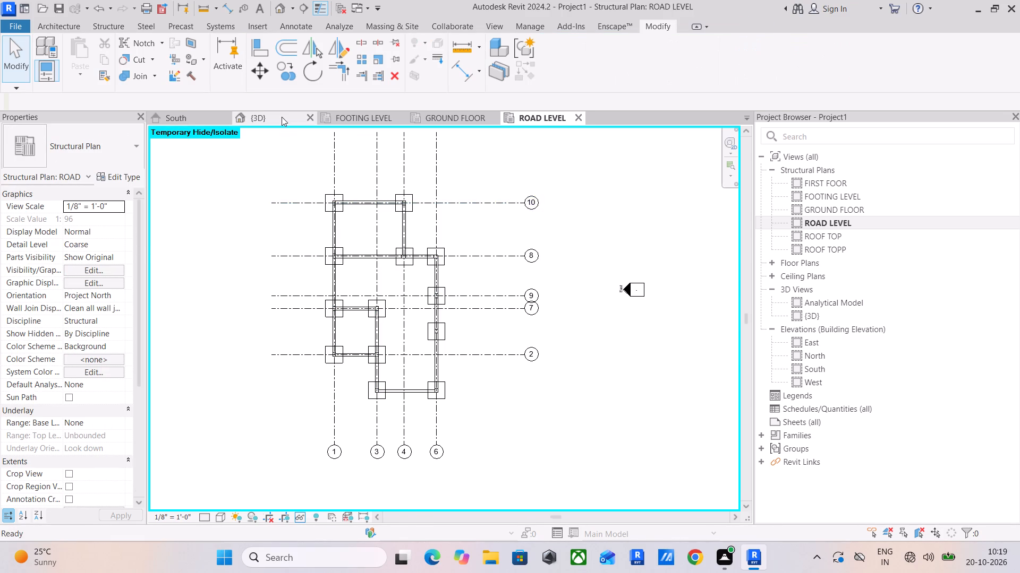
shift+middle_drag(251, 336, 362, 314)
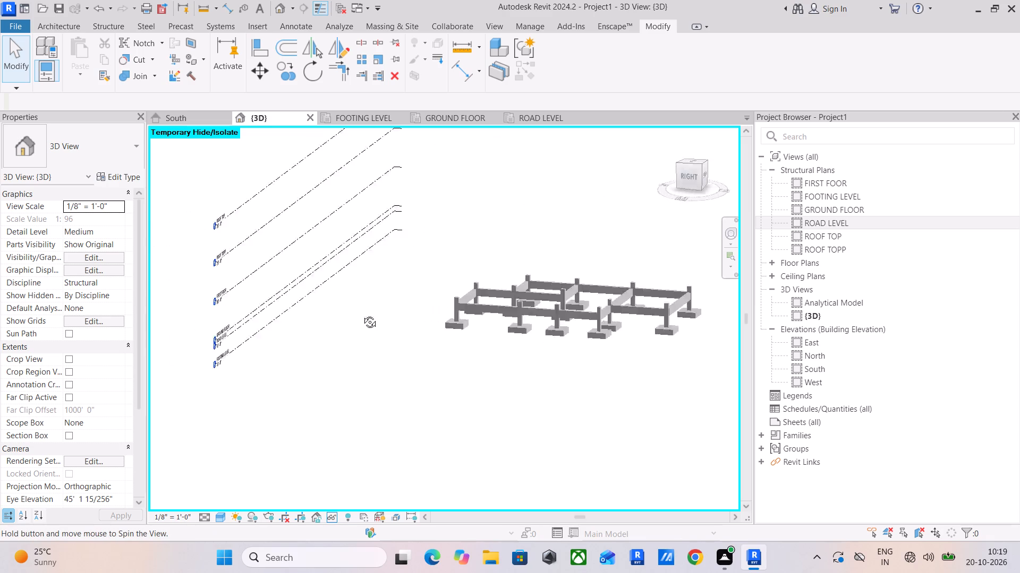
shift+middle_drag(362, 314, 107, 328)
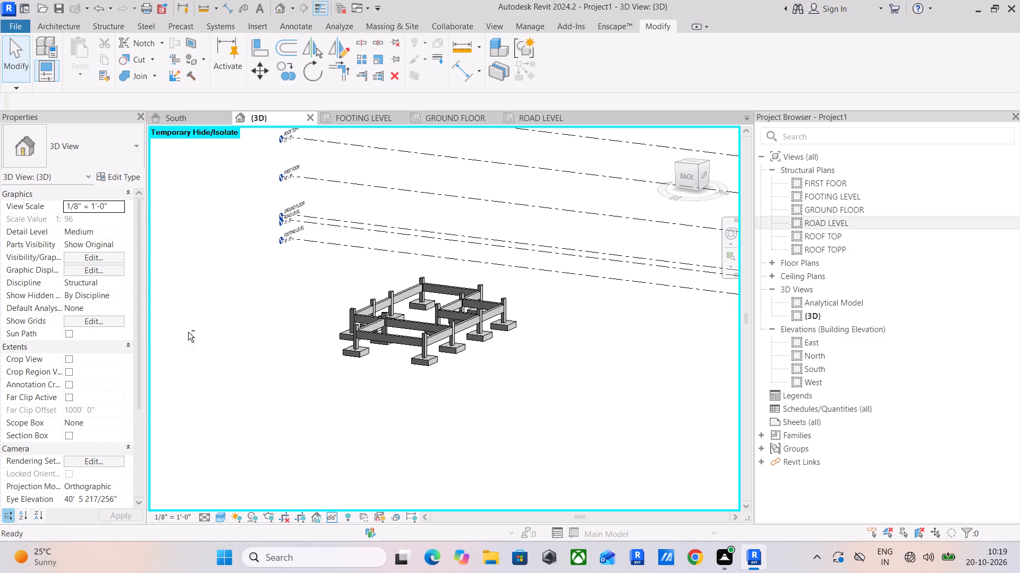
shift+middle_drag(290, 330, 168, 329)
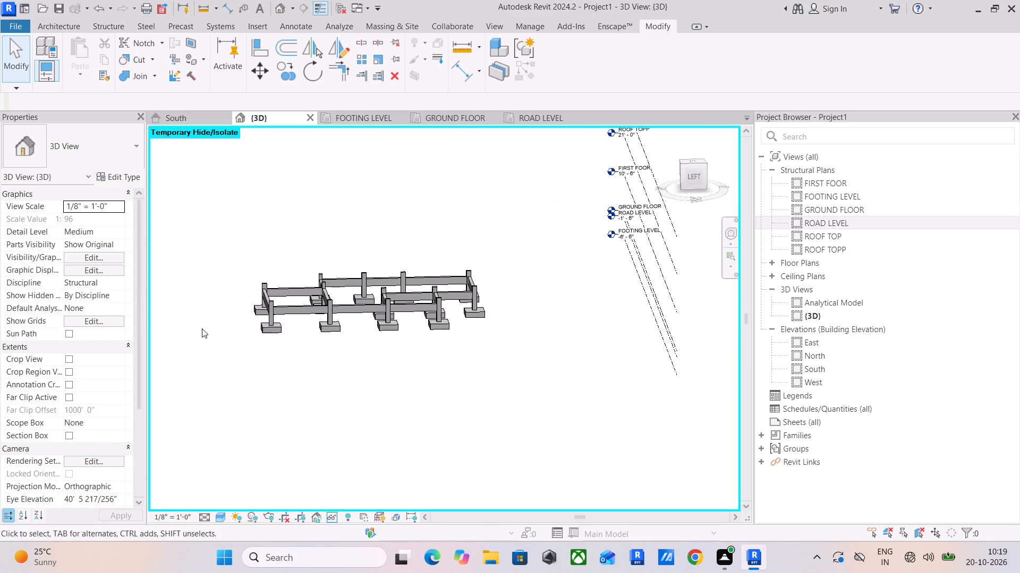
scroll(278, 309, up, 8)
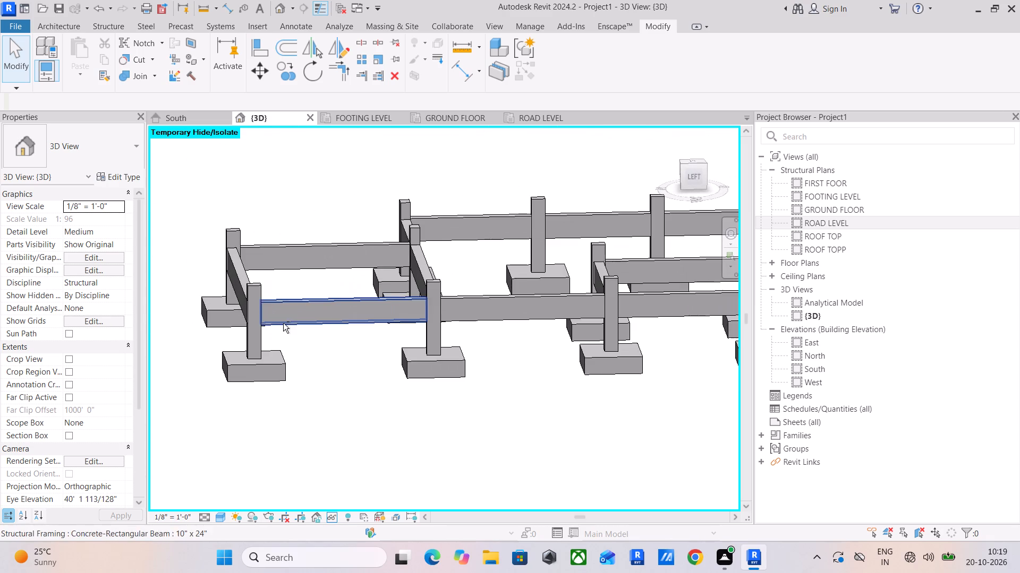
shift+middle_drag(288, 330, 345, 314)
click(345, 310)
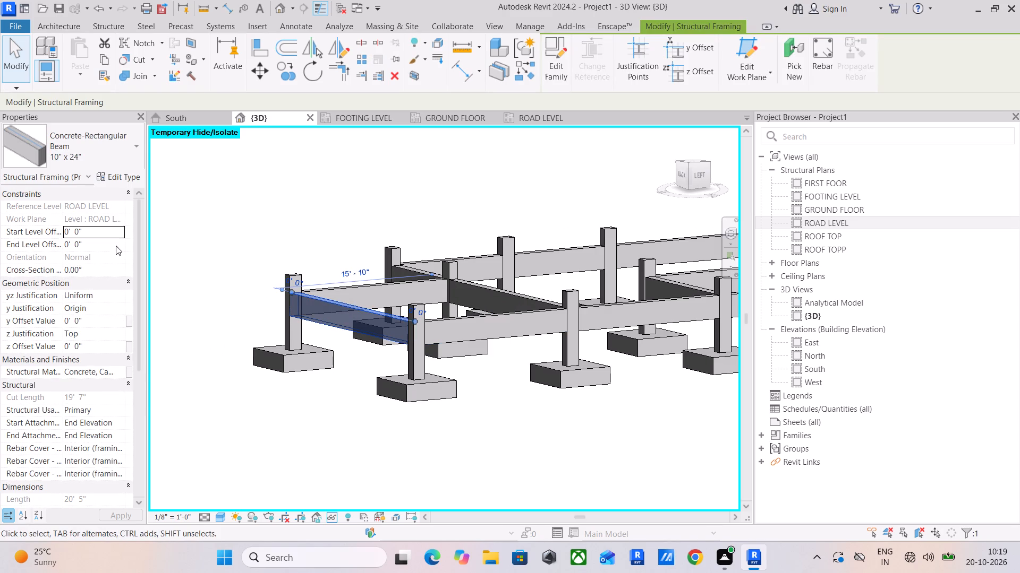
text(sa)
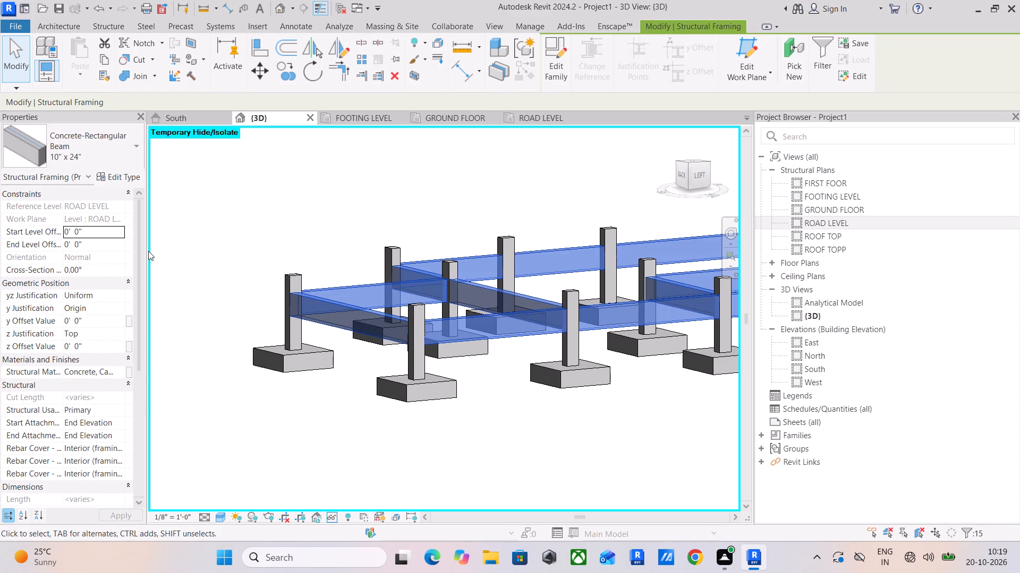
click(133, 171)
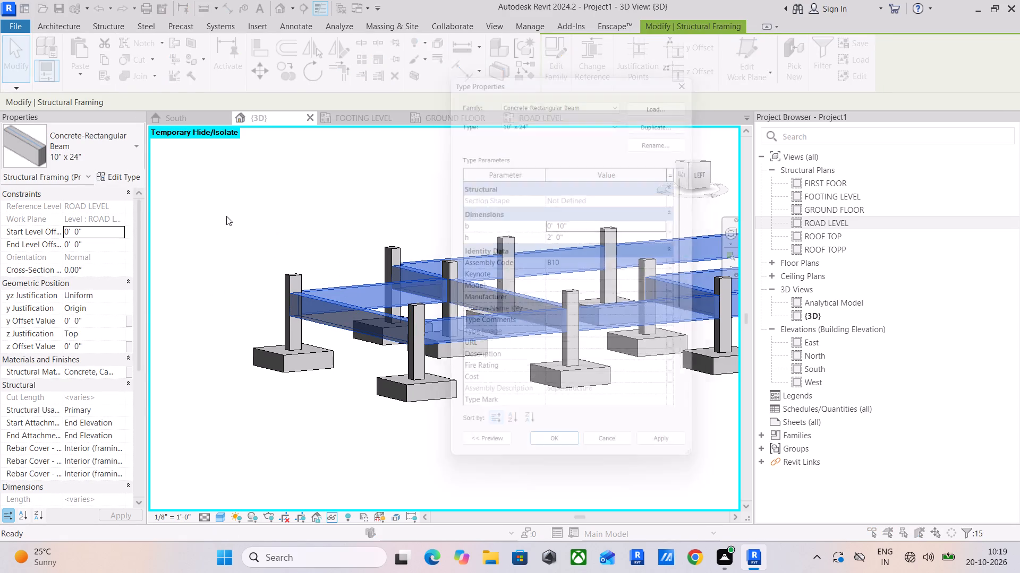
click(582, 237)
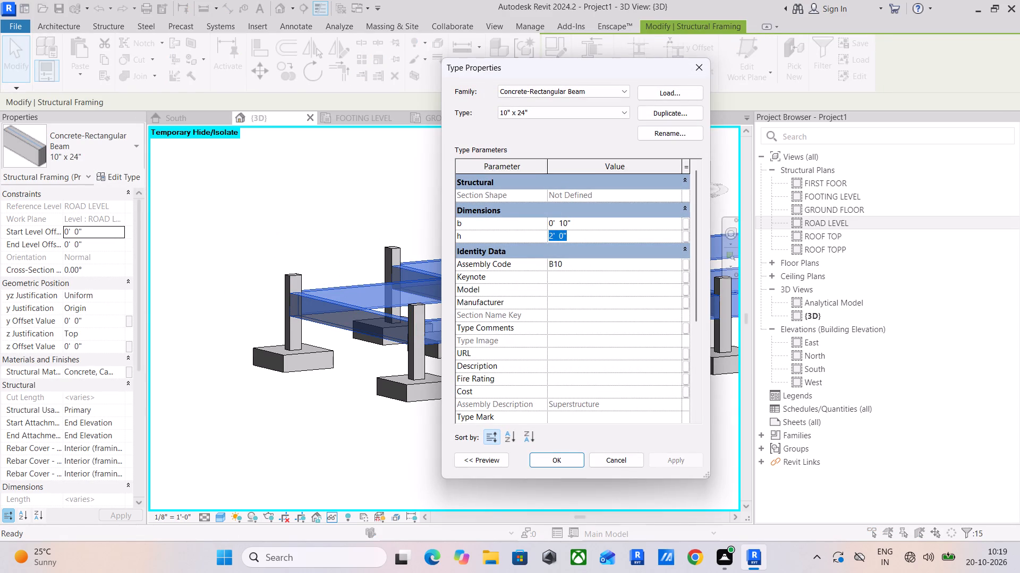
key(1)
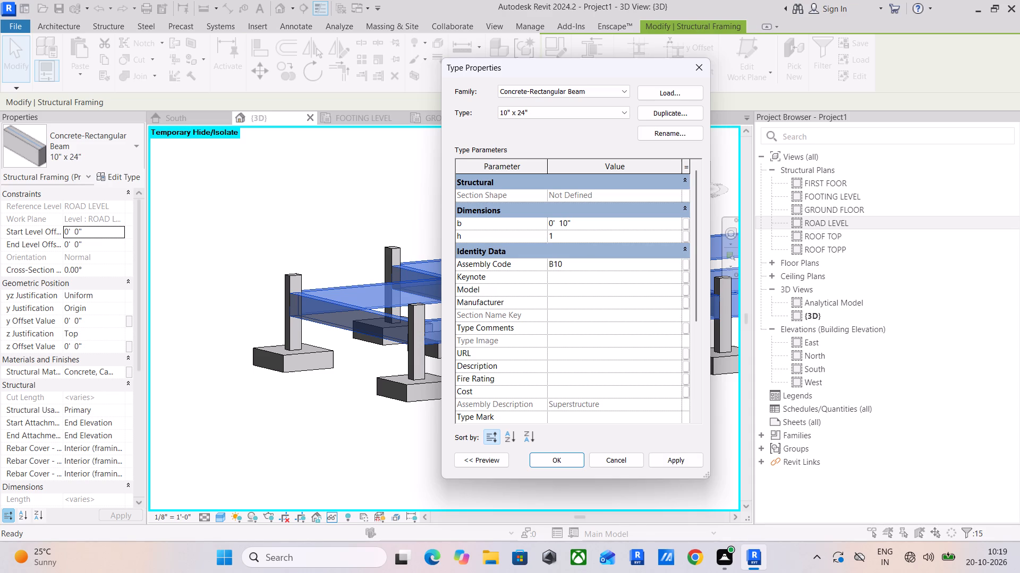
text('6")
key(Return)
click(671, 459)
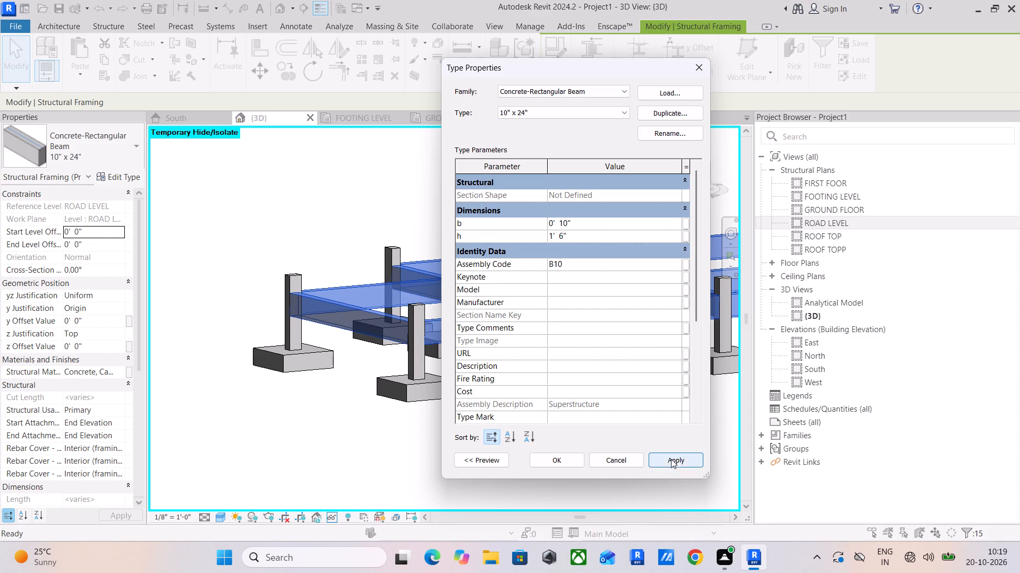
click(560, 461)
click(274, 421)
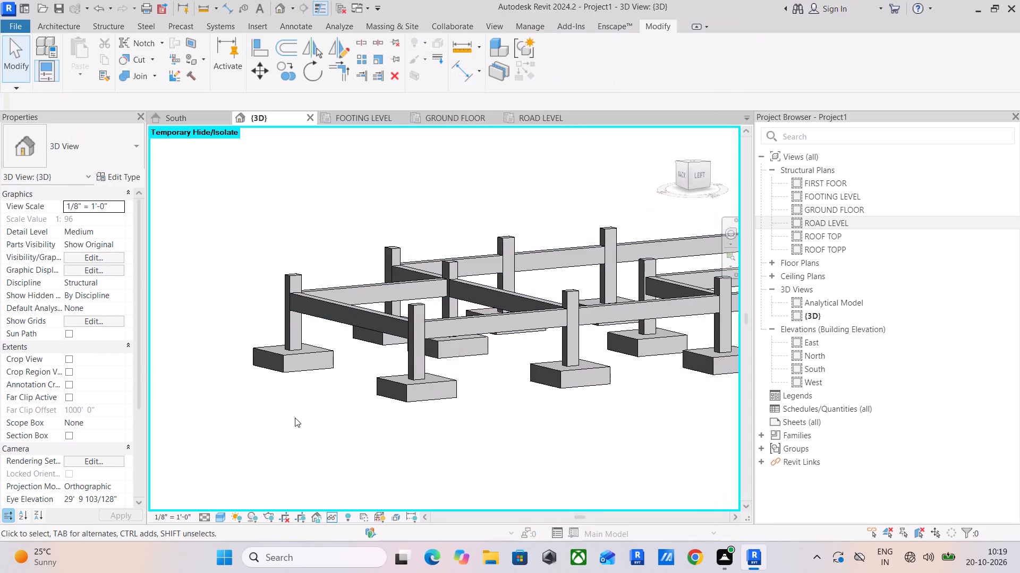
Examine the beam, column and footing framing in 3D from several sides and glance at the FOOTING LEVEL plan.
scroll(295, 418, down, 2)
shift+middle_drag(295, 418, 397, 414)
scroll(403, 413, down, 8)
shift+middle_drag(517, 414, 505, 420)
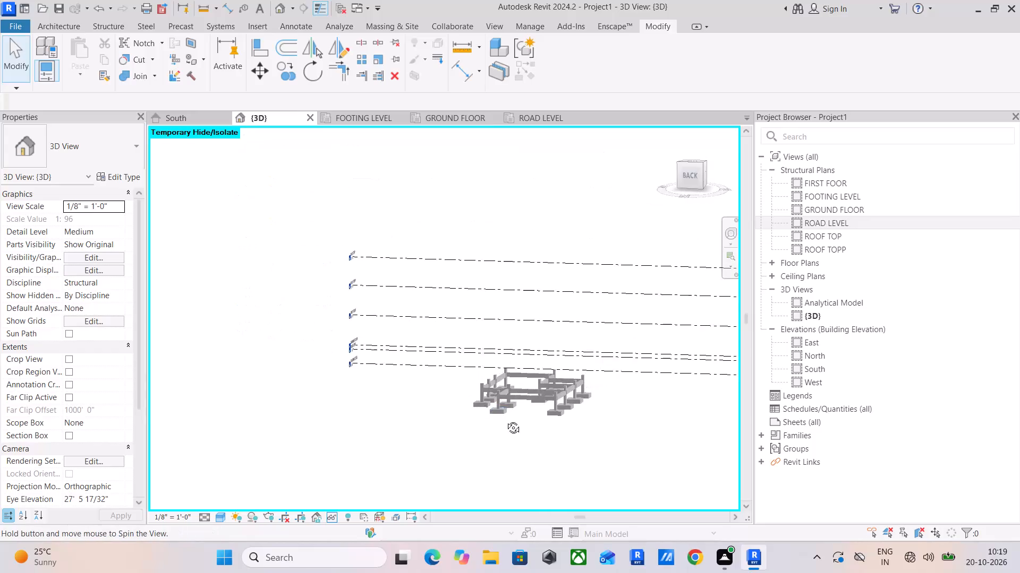
shift+middle_drag(505, 420, 396, 467)
scroll(415, 360, up, 5)
middle_drag(419, 412, 419, 411)
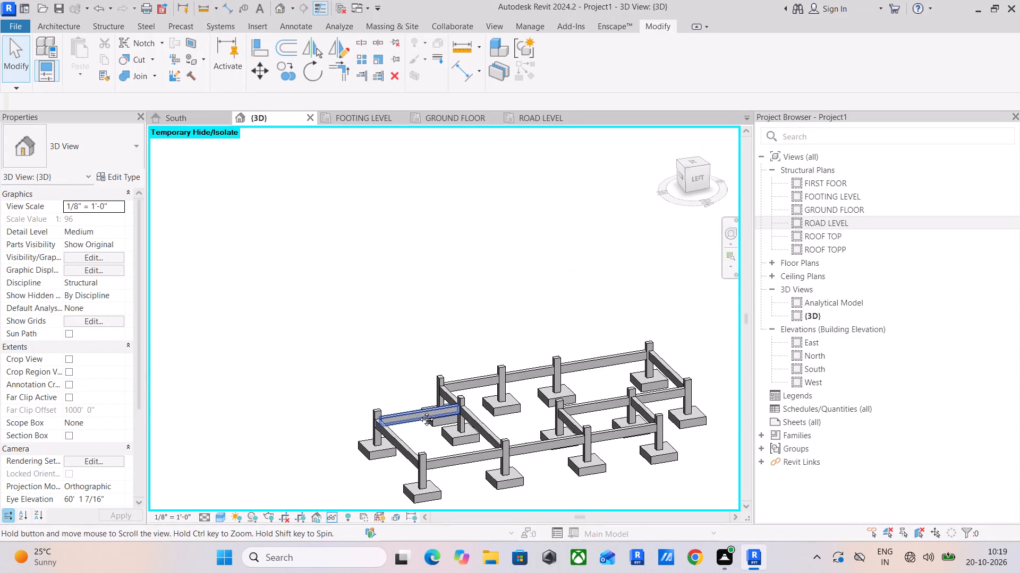
middle_drag(419, 411, 367, 297)
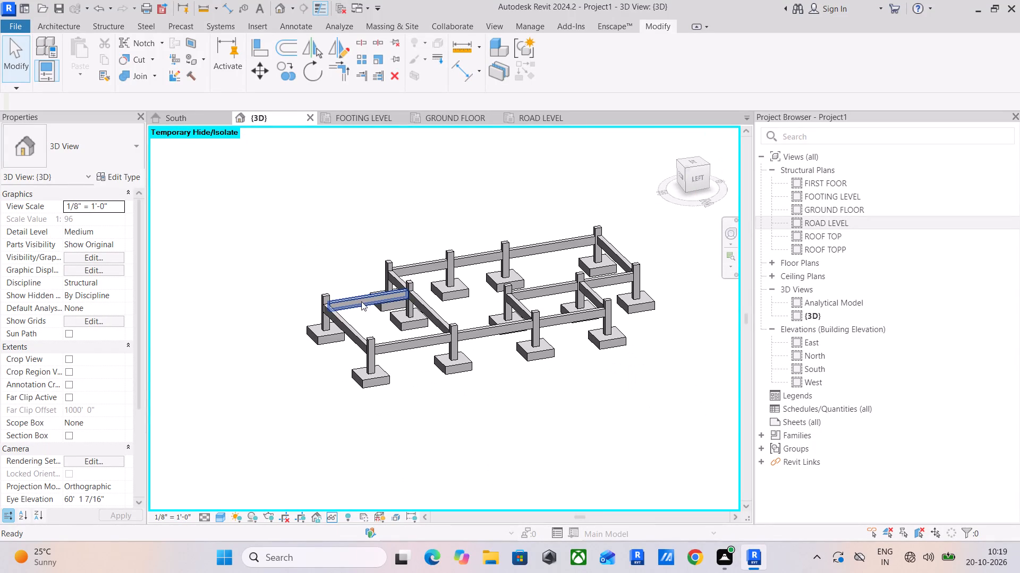
scroll(387, 307, down, 4)
shift+middle_drag(460, 323, 435, 393)
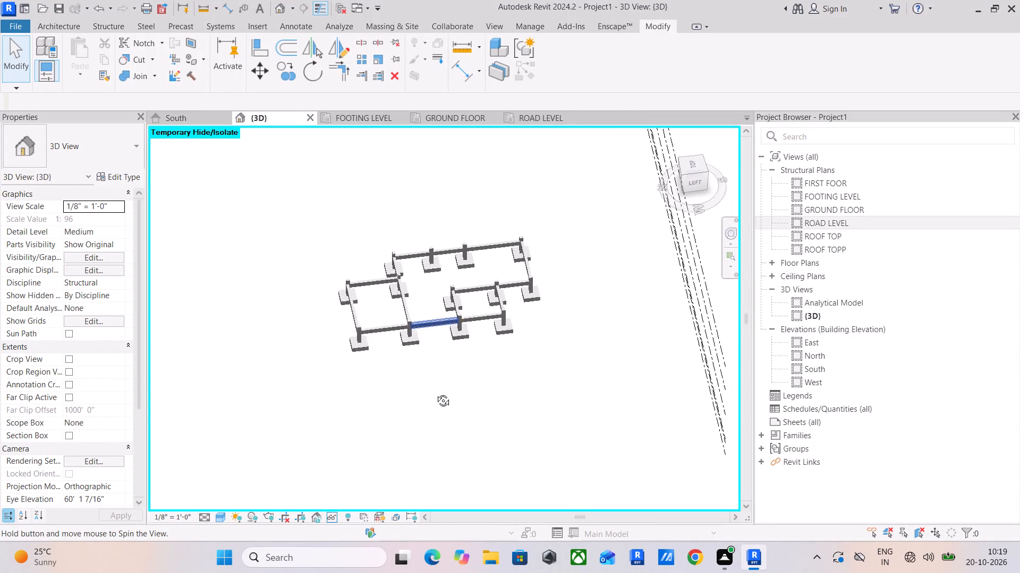
shift+middle_drag(435, 393, 487, 383)
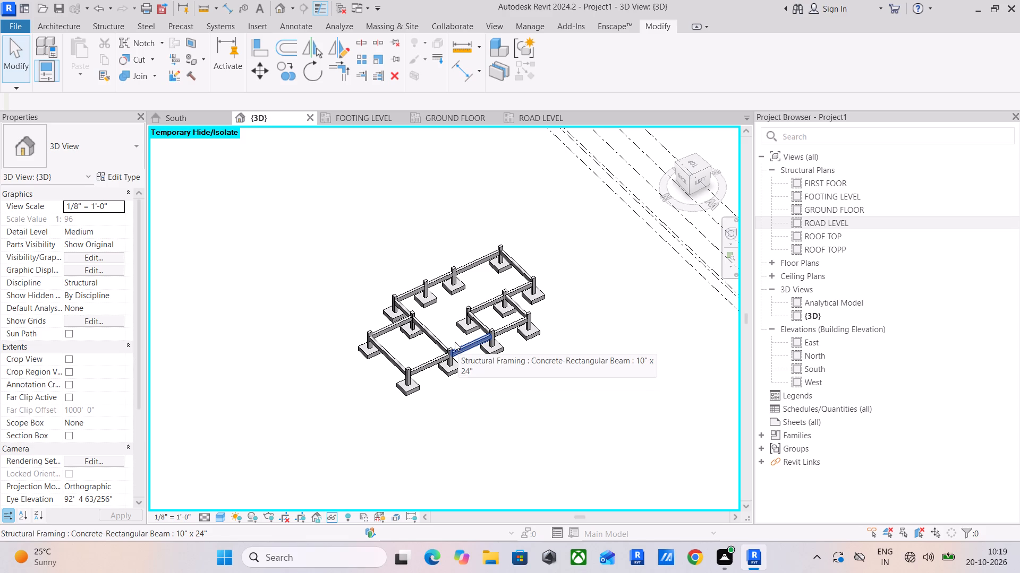
scroll(455, 342, down, 4)
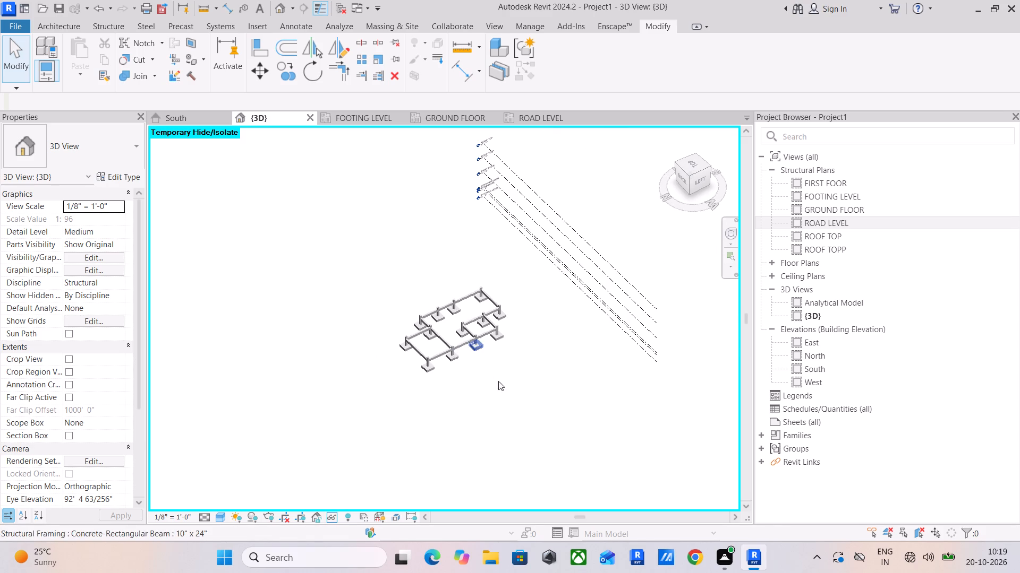
scroll(515, 336, down, 4)
shift+middle_drag(513, 336, 589, 310)
click(365, 114)
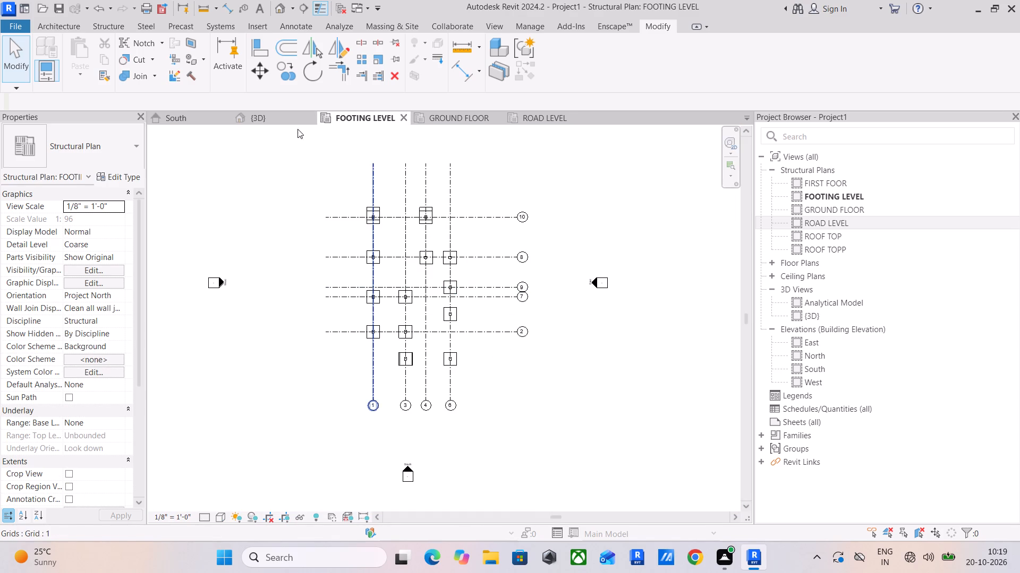
click(246, 120)
Select all 10" x 14" concrete columns in the 3D view and set their top level to ROAD LEVEL.
scroll(436, 303, down, 5)
shift+middle_drag(461, 348, 561, 274)
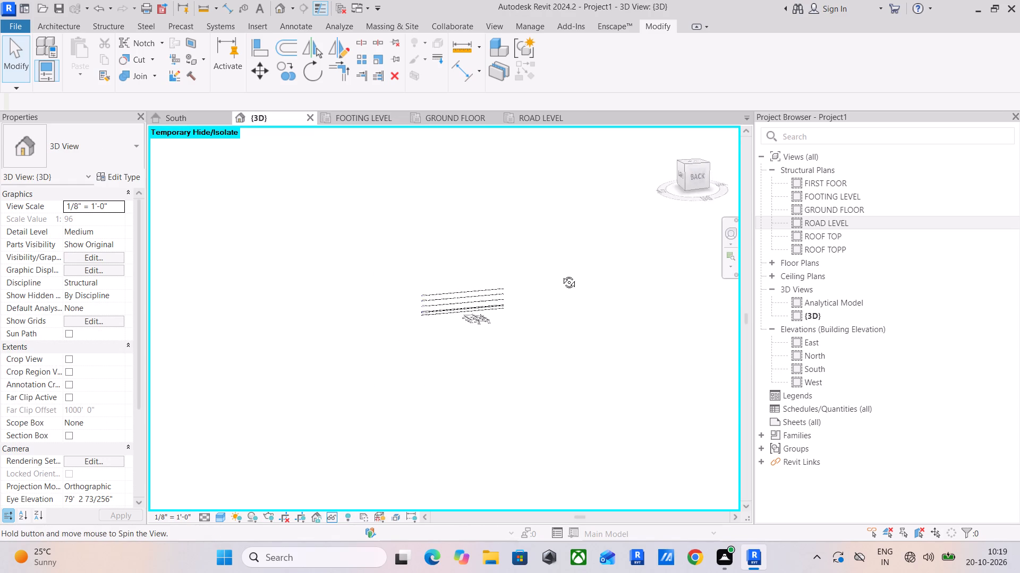
shift+middle_drag(561, 274, 589, 275)
scroll(475, 333, up, 15)
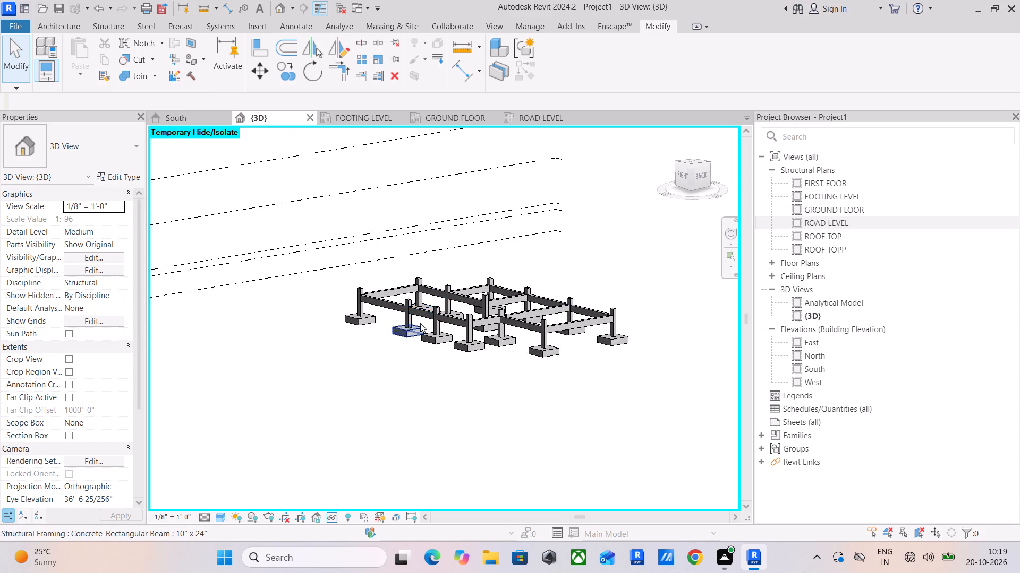
scroll(420, 323, up, 5)
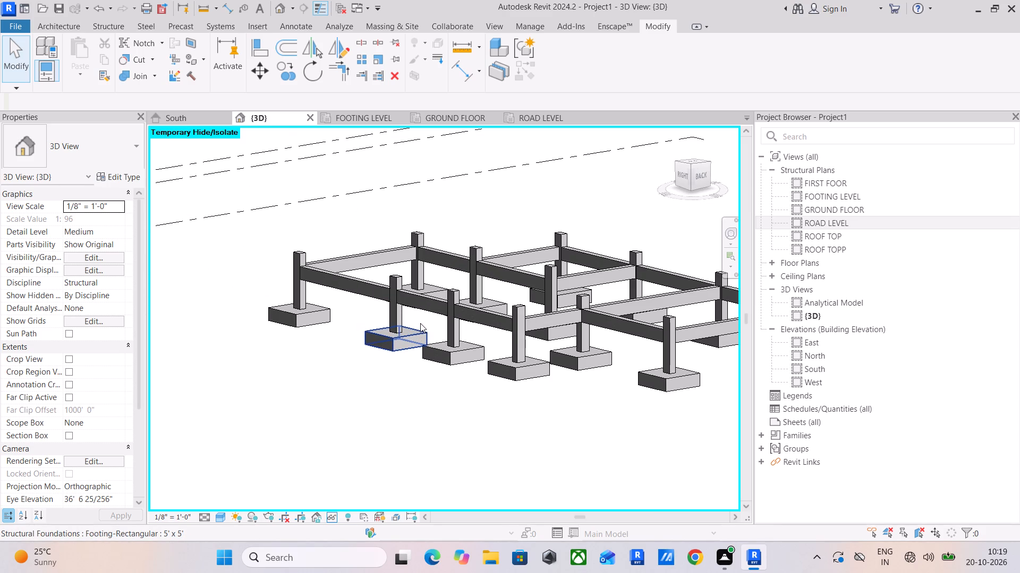
click(297, 254)
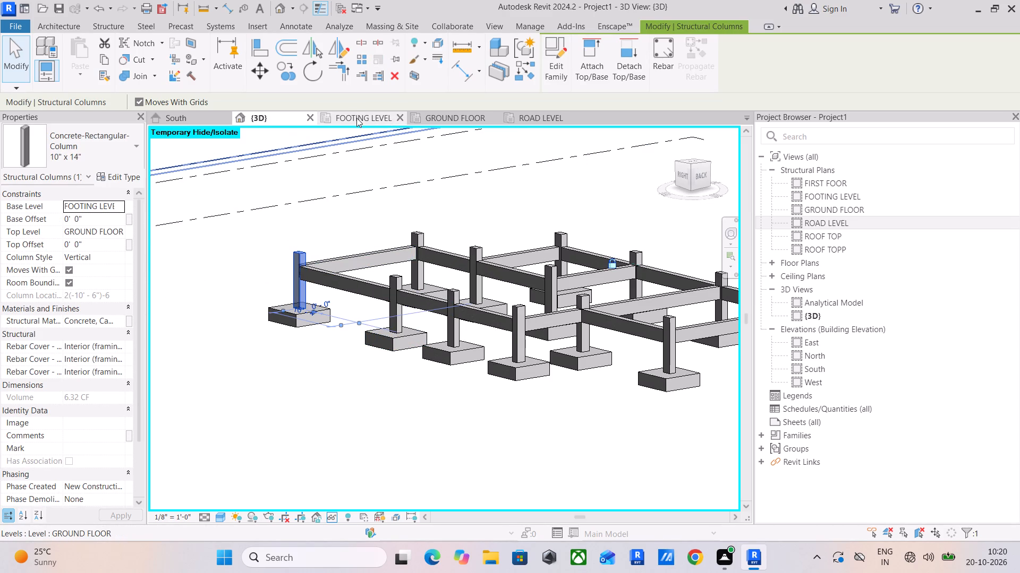
key(s)
key(a)
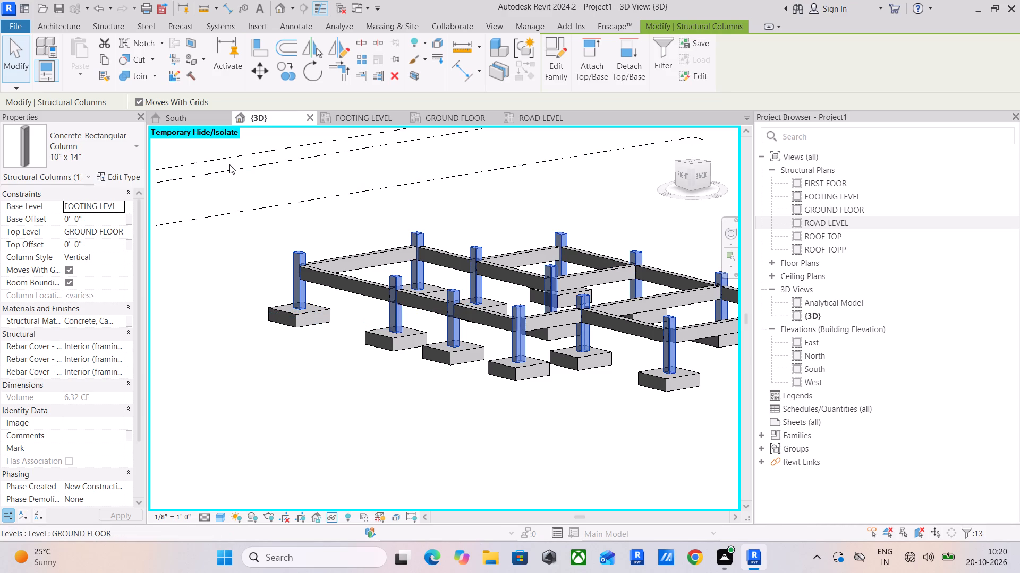
click(120, 231)
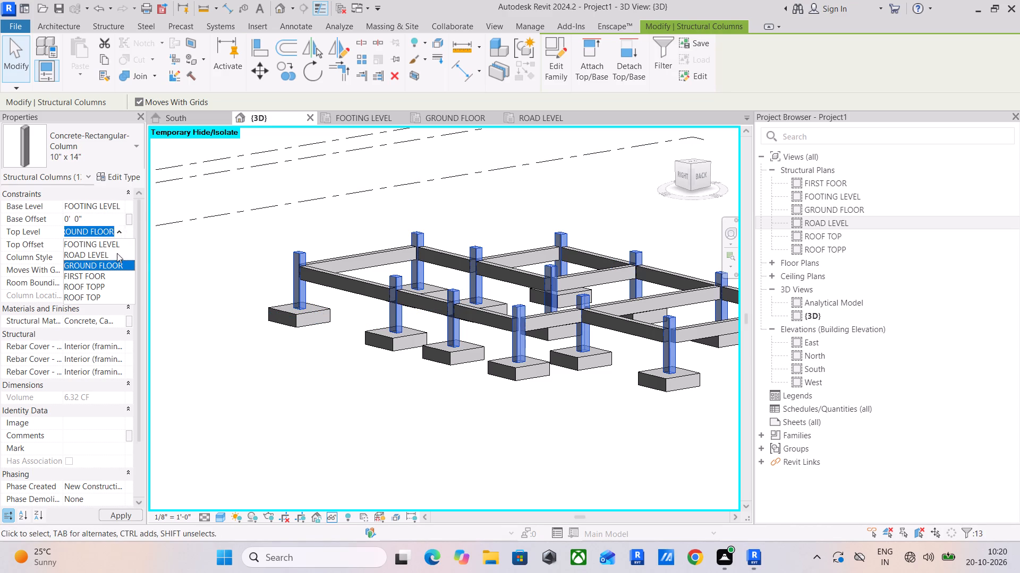
click(117, 253)
click(206, 310)
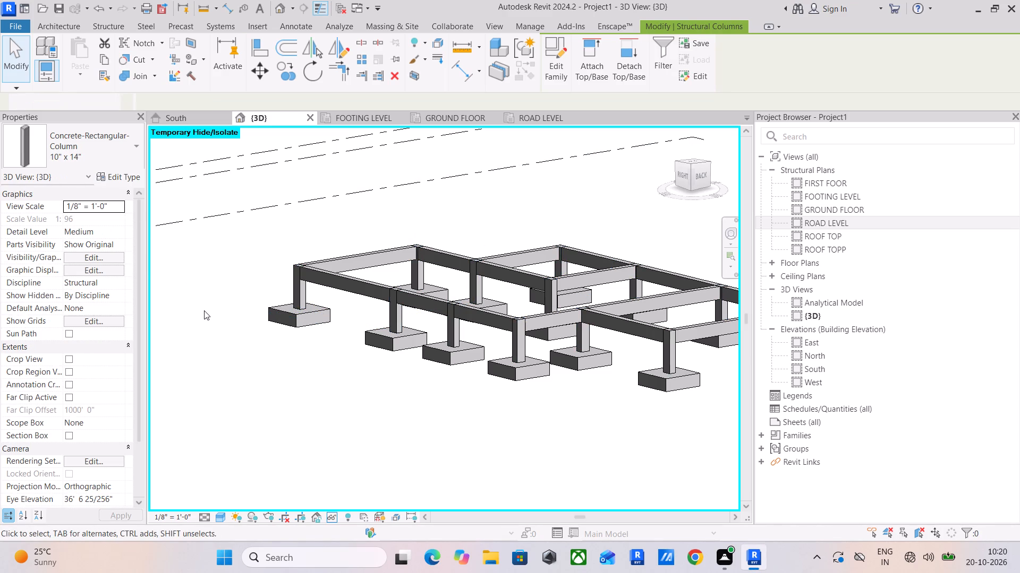
In the ROAD LEVEL plan, set the top level of the column at grids 1 and 10 to ROOF TOPP.
click(382, 121)
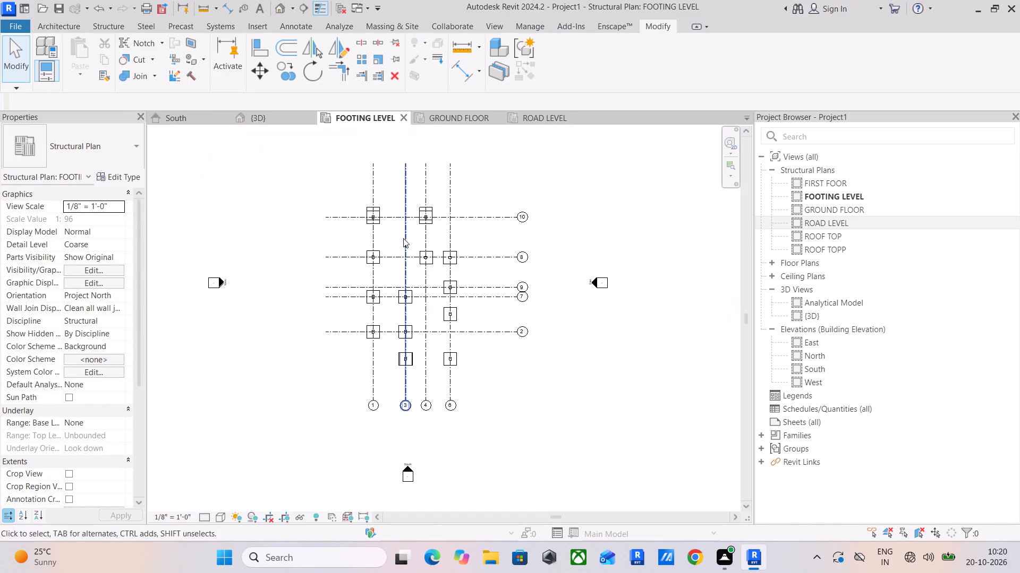
click(540, 118)
scroll(311, 241, up, 7)
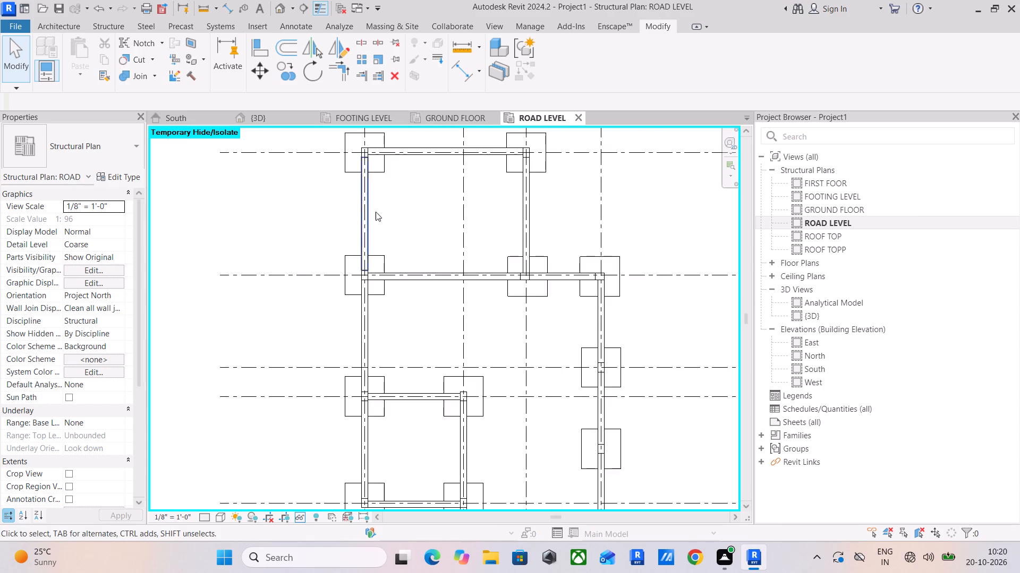
scroll(376, 212, up, 3)
middle_drag(368, 238, 319, 379)
scroll(301, 293, up, 5)
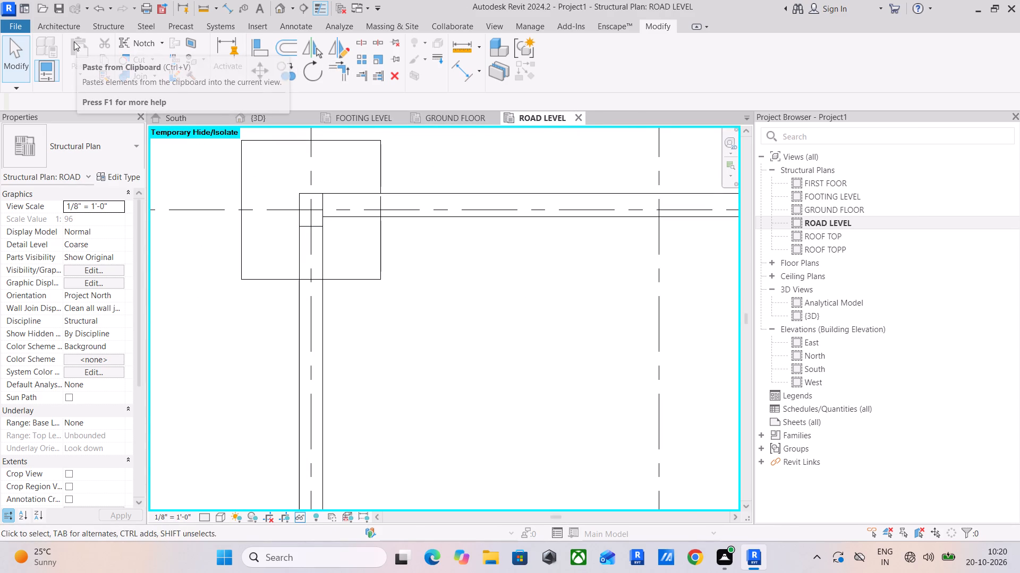
click(296, 219)
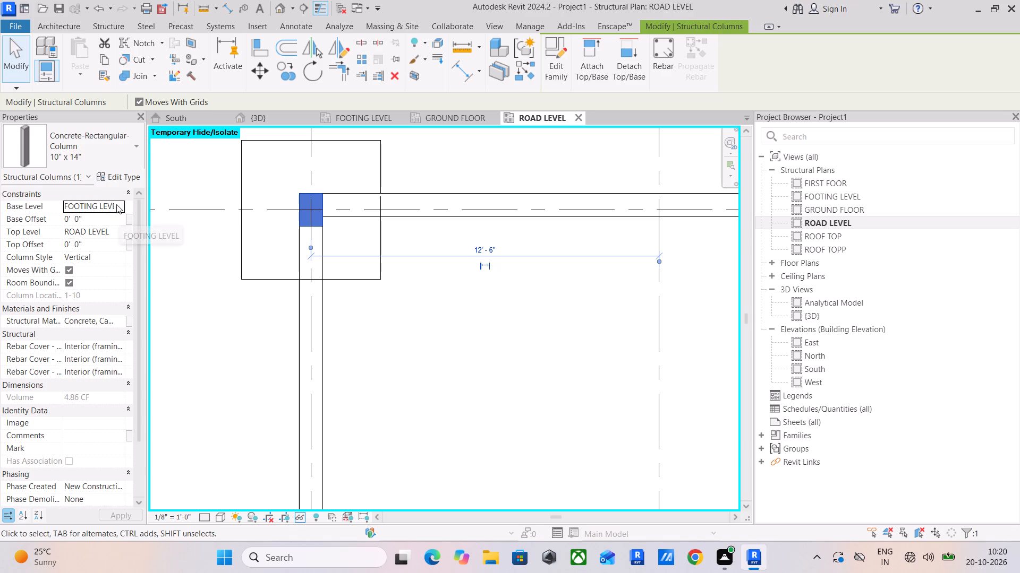
click(122, 230)
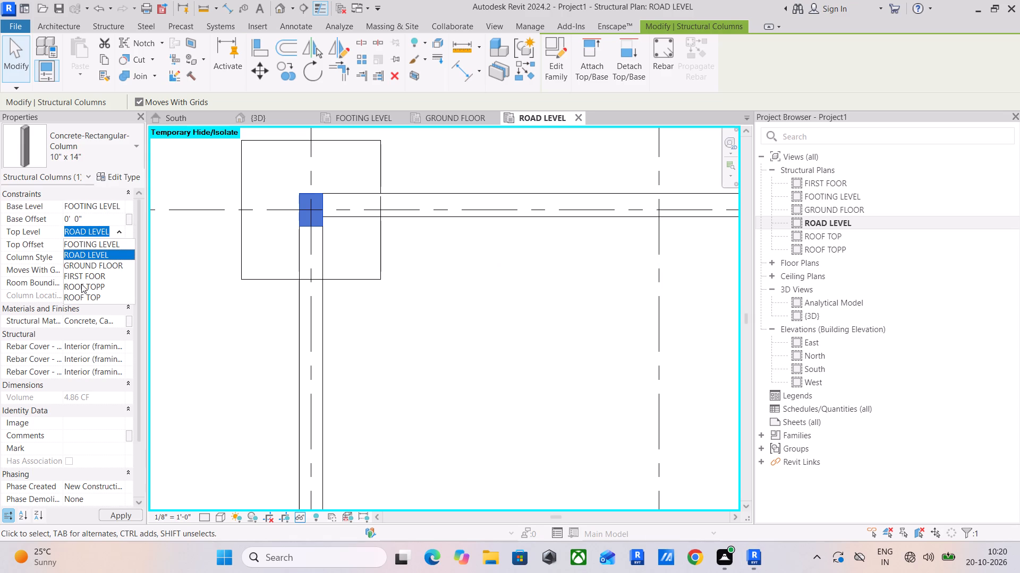
click(88, 286)
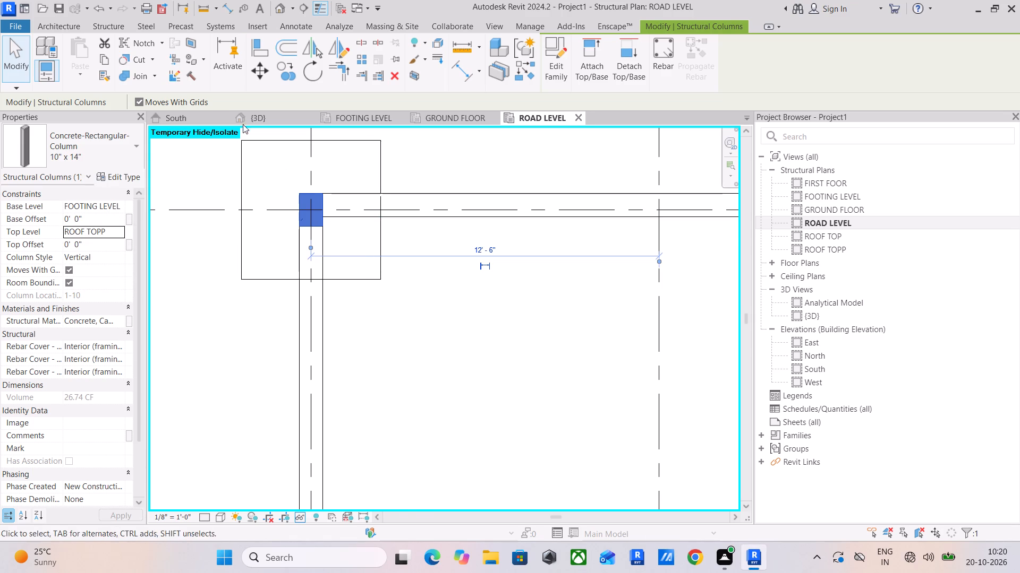
In the 3D view, select all 10" x 14" concrete columns and set their top level to ROOF TOPP.
click(260, 120)
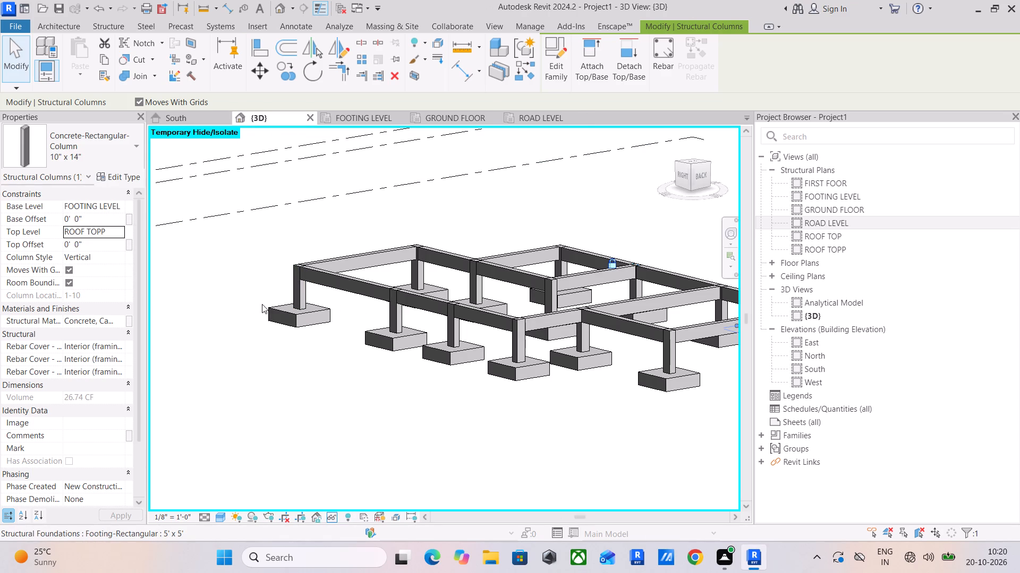
click(302, 290)
text(sa)
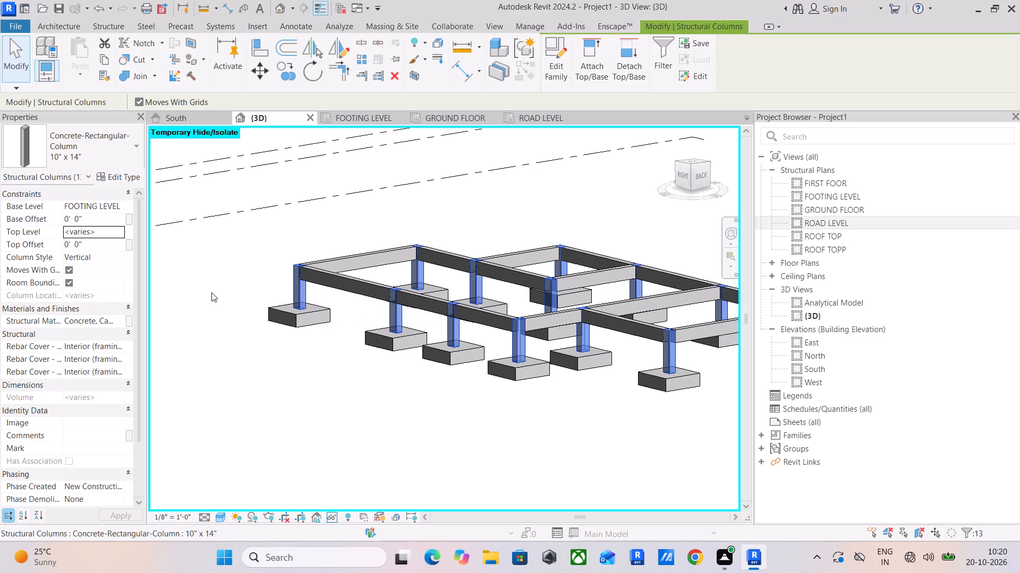
click(119, 230)
click(100, 283)
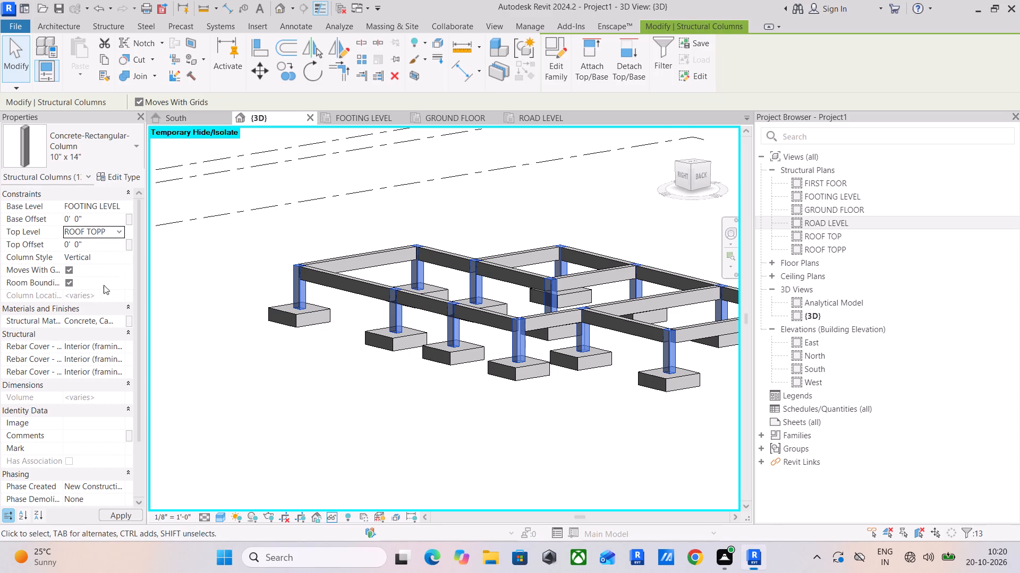
click(195, 310)
scroll(200, 310, down, 6)
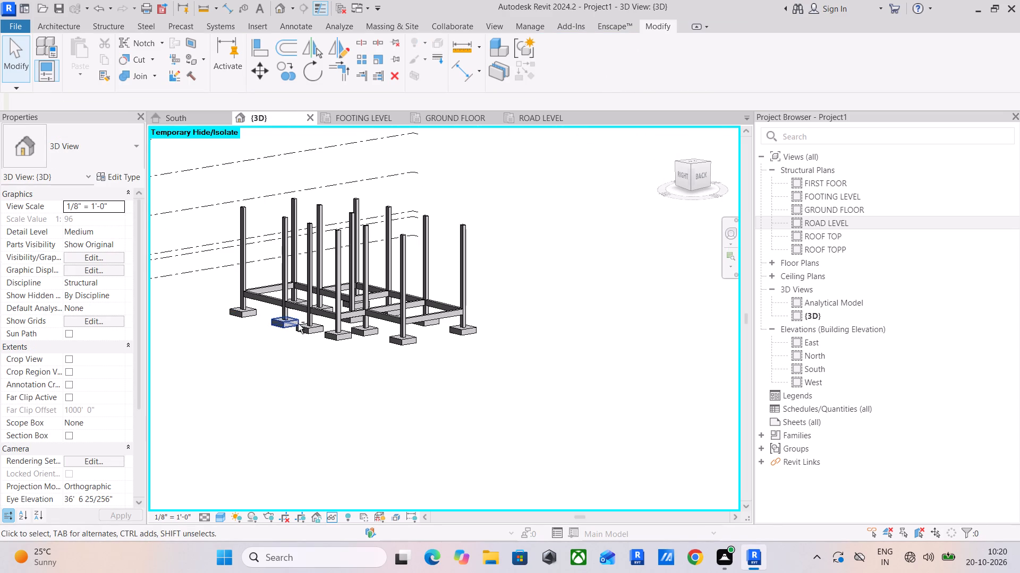
shift+middle_drag(298, 324, 283, 327)
Temporarily hide the linked villa model in the South elevation.
click(189, 121)
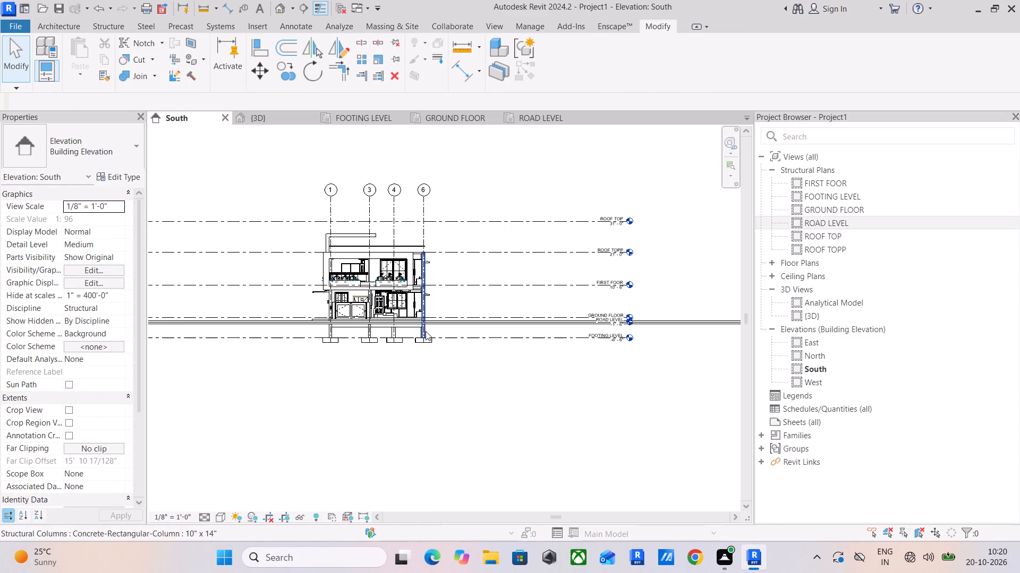
click(440, 328)
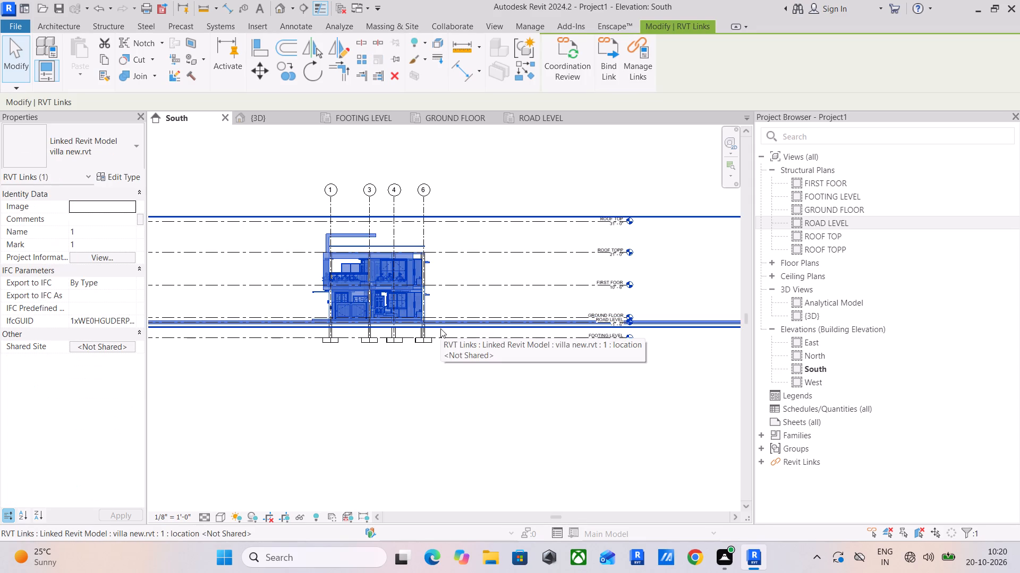
text(hh)
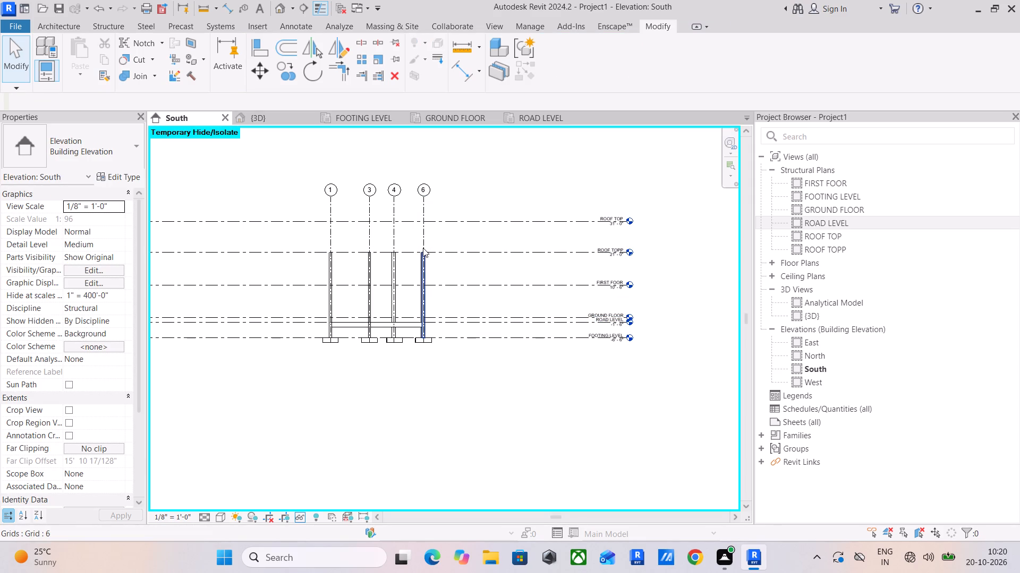
In the South elevation, select all 10" x 24" beams and move them up 1' 6" from ROAD LEVEL to GROUND FLOOR with Constrain off.
scroll(313, 259, up, 3)
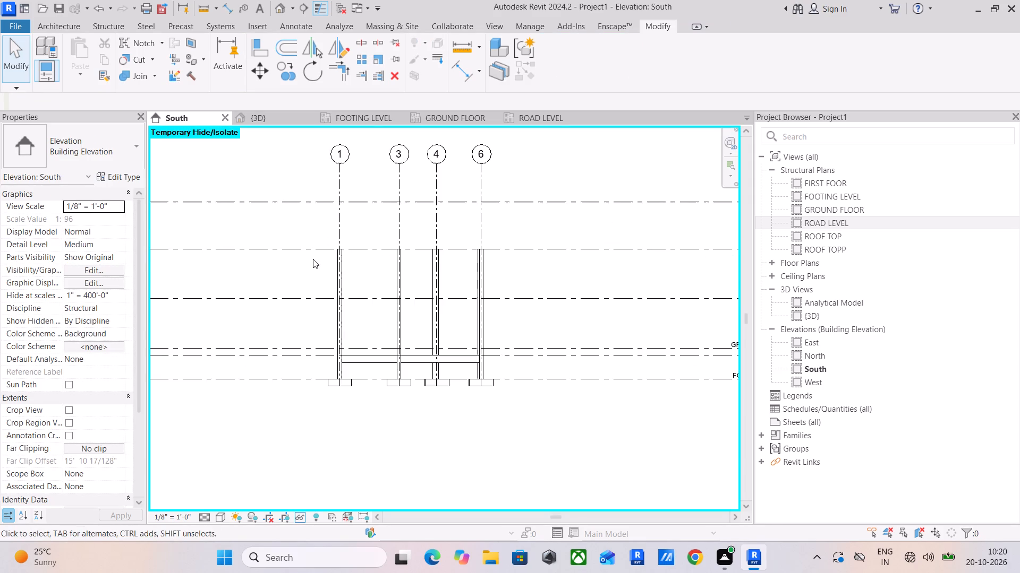
click(350, 362)
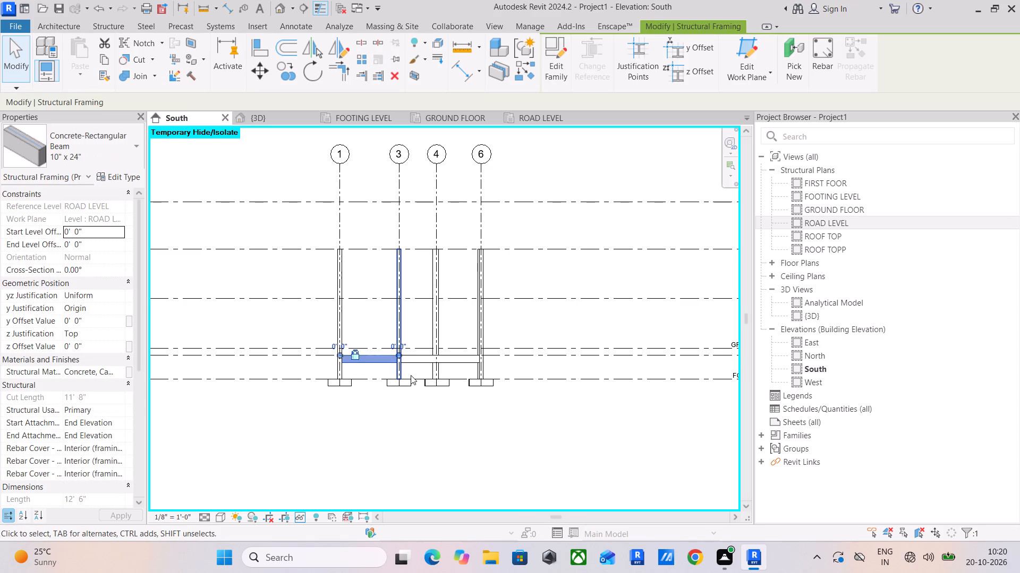
text(sa)
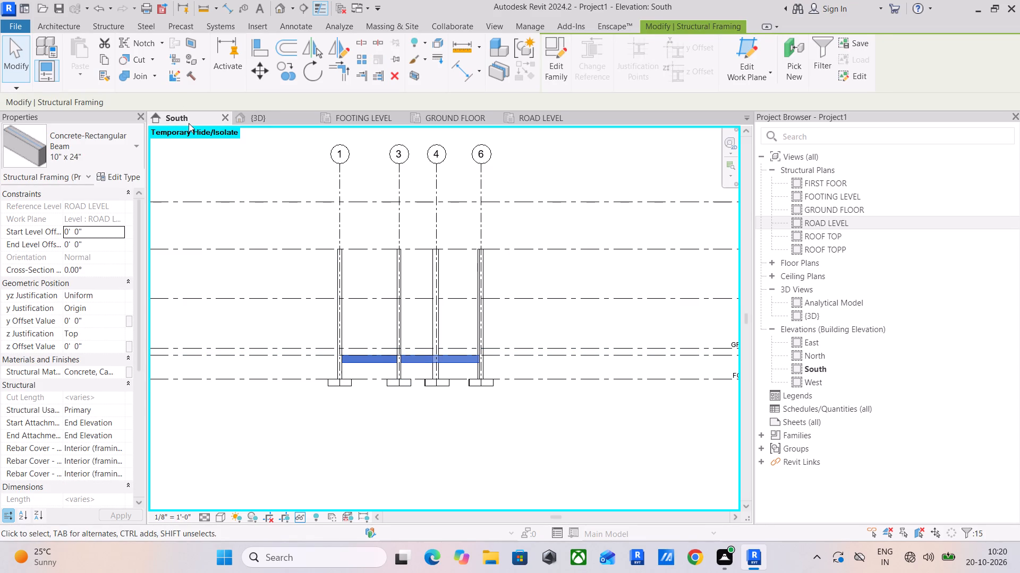
scroll(516, 372, down, 2)
middle_drag(522, 369, 344, 355)
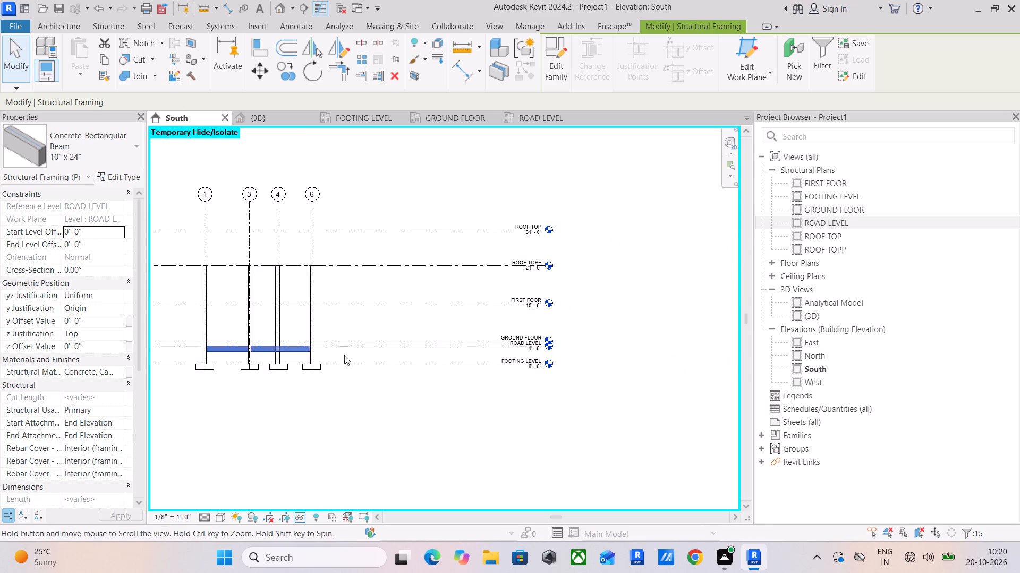
scroll(500, 344, up, 9)
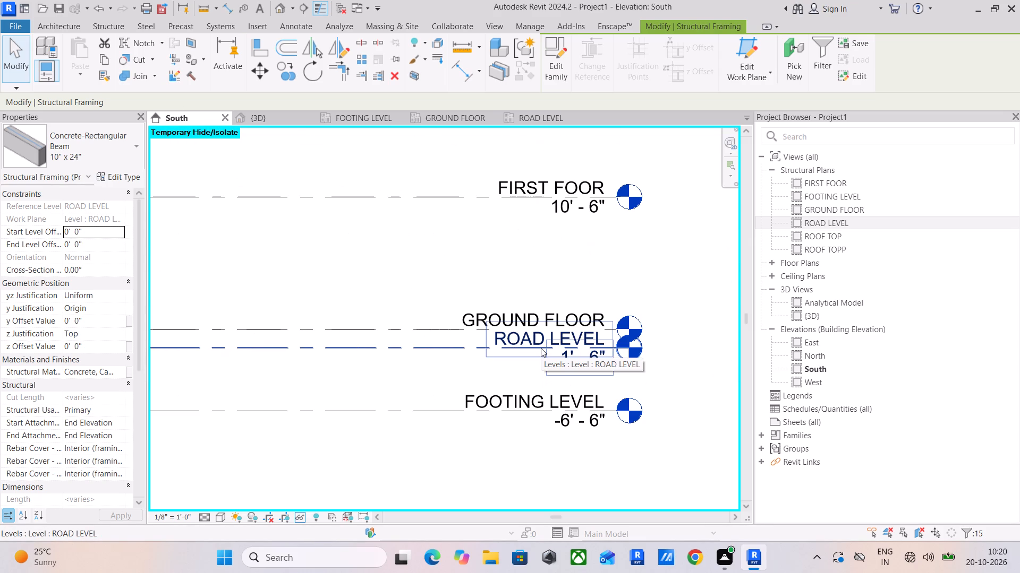
scroll(415, 348, down, 2)
middle_drag(415, 348, 465, 357)
scroll(290, 378, down, 3)
middle_drag(301, 379, 452, 384)
scroll(244, 345, down, 1)
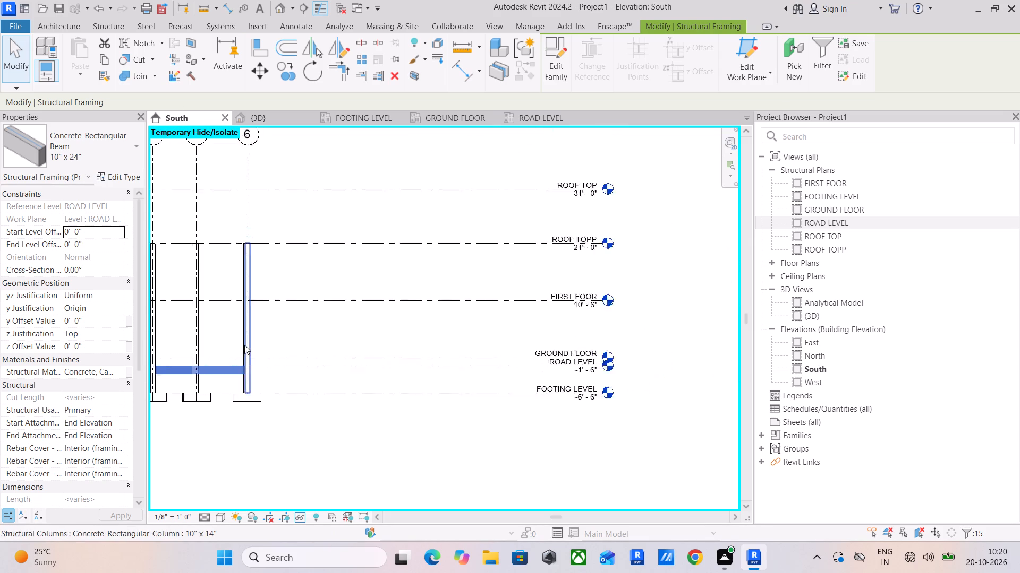
scroll(244, 345, down, 1)
middle_drag(252, 347, 418, 361)
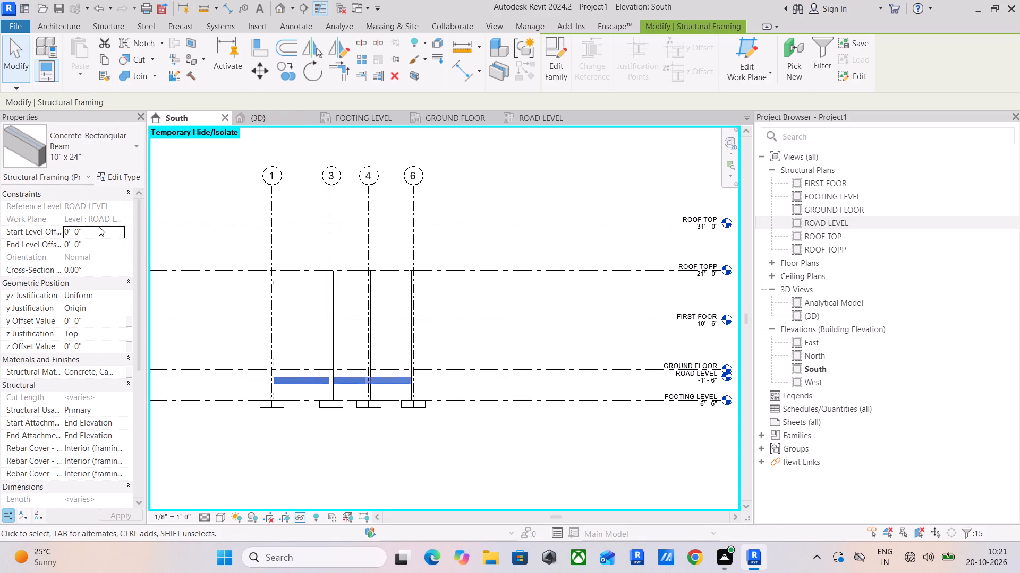
click(120, 216)
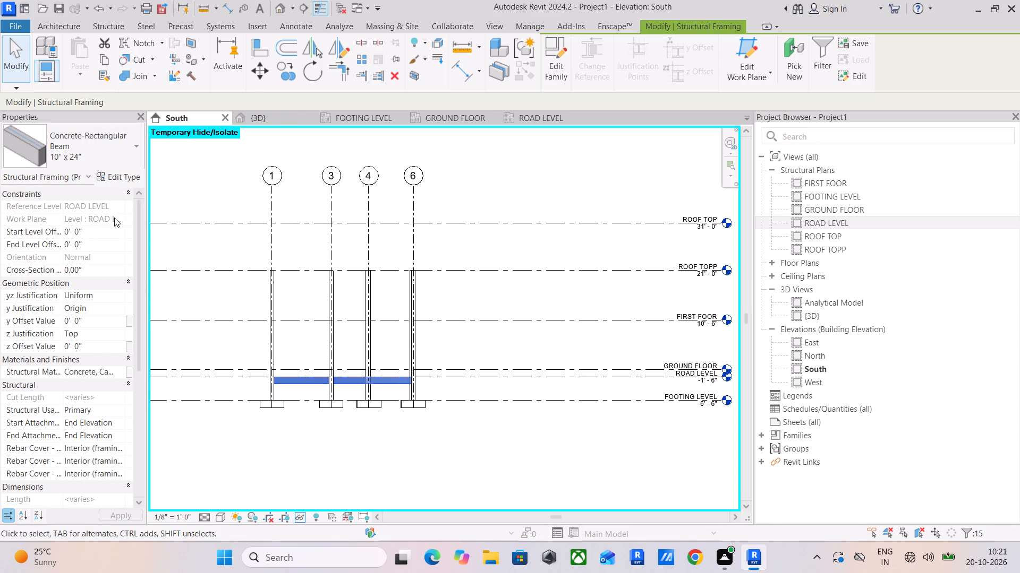
click(114, 218)
click(259, 80)
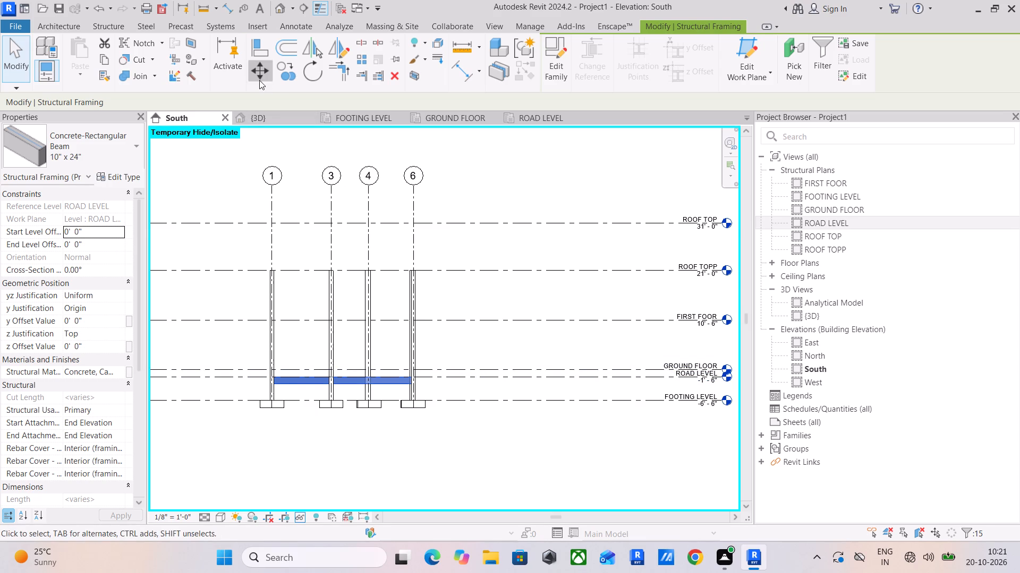
scroll(260, 382, up, 9)
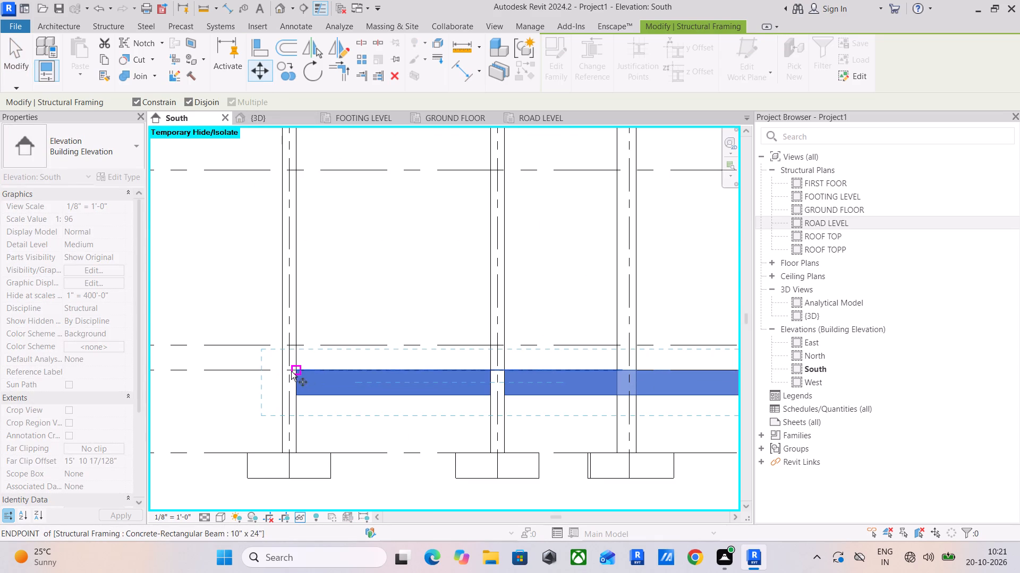
click(293, 370)
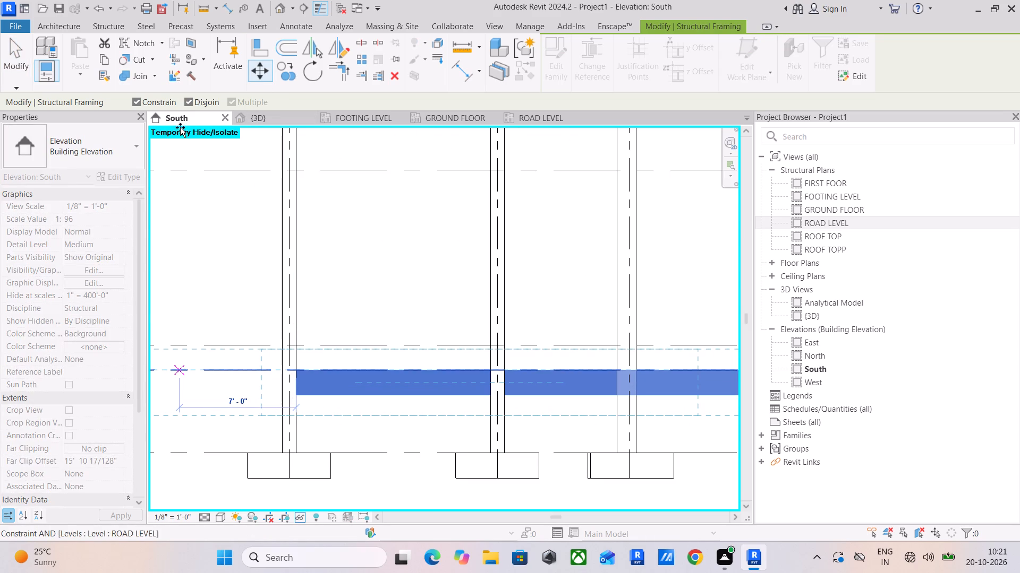
click(137, 100)
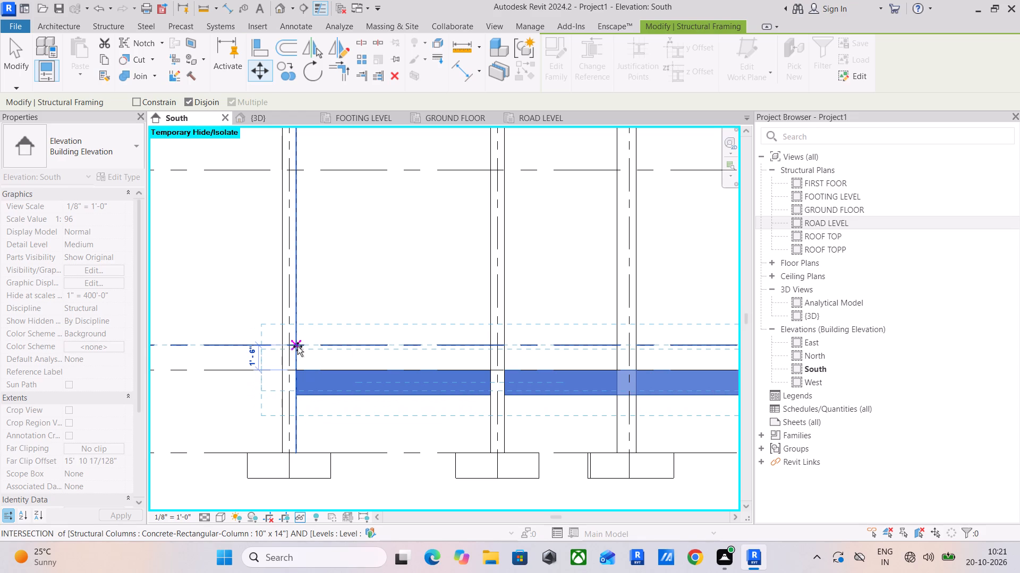
click(297, 346)
key(Escape)
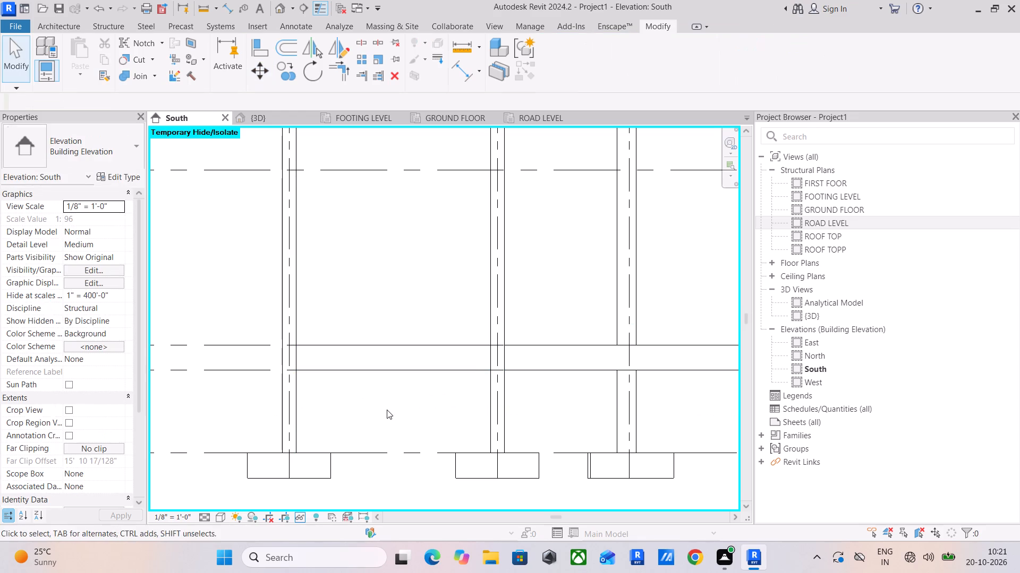
key(Escape)
key(Escape)
Examine the raised beams against the columns and footings in the South elevation and from several sides in 3D.
scroll(387, 410, down, 8)
click(506, 393)
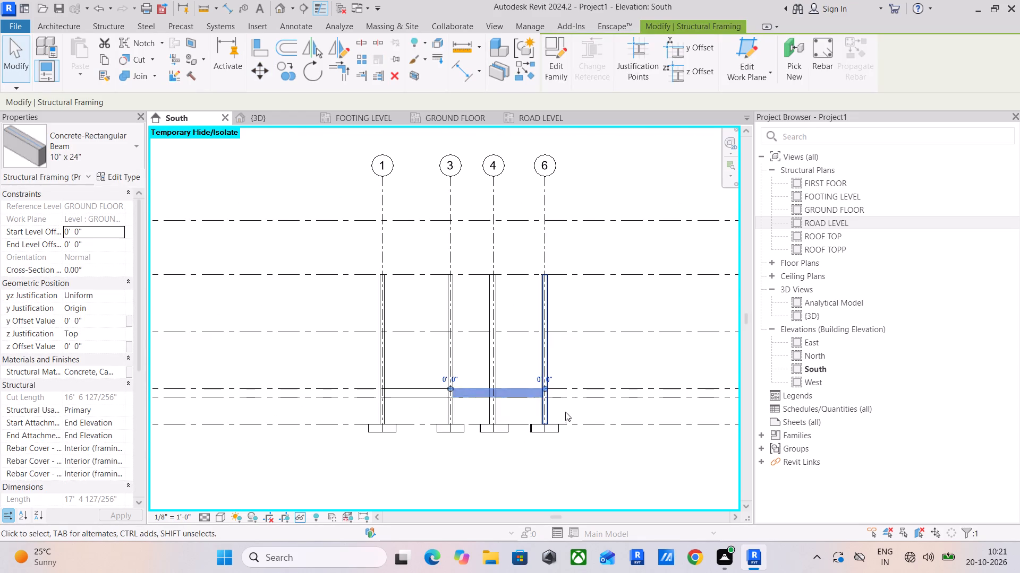
click(581, 411)
click(277, 115)
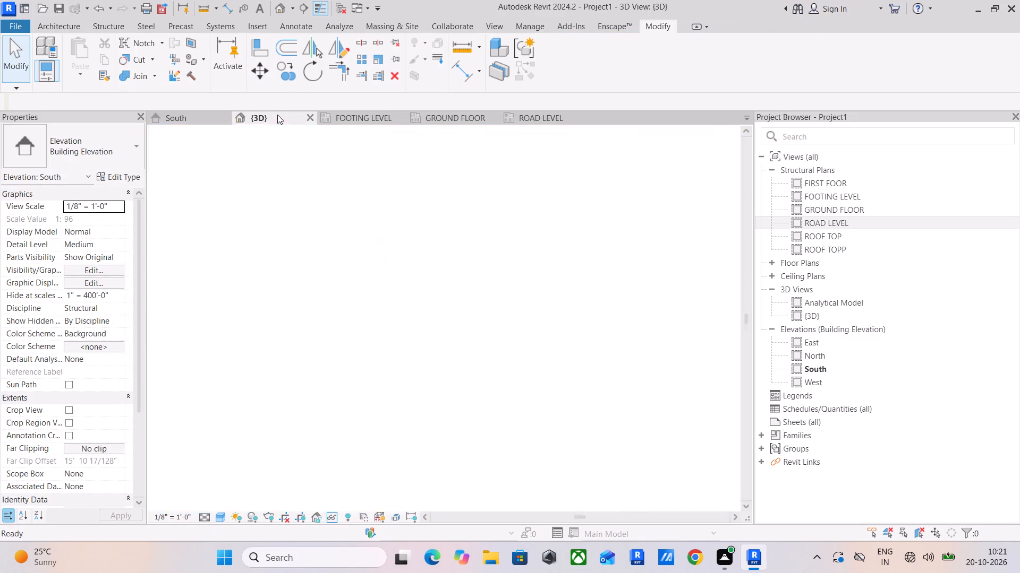
shift+middle_drag(345, 307, 492, 341)
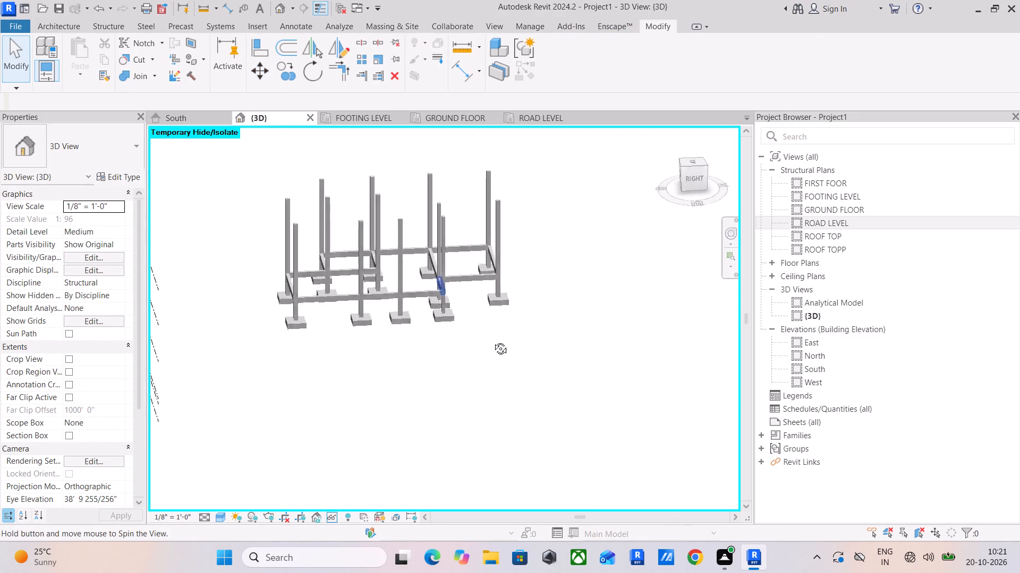
shift+middle_drag(492, 341, 533, 341)
shift+middle_drag(348, 289, 152, 306)
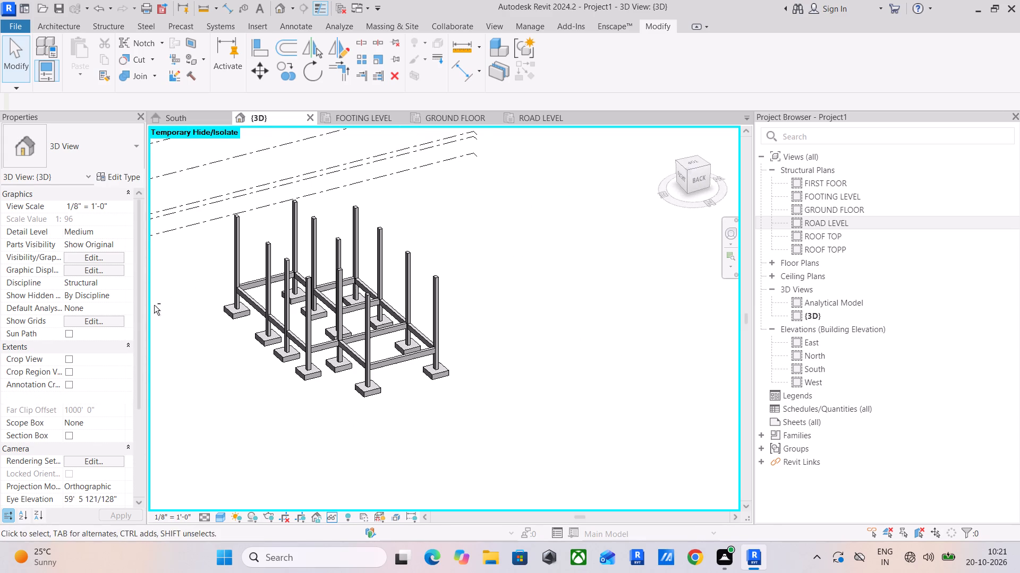
shift+middle_drag(369, 307, 314, 306)
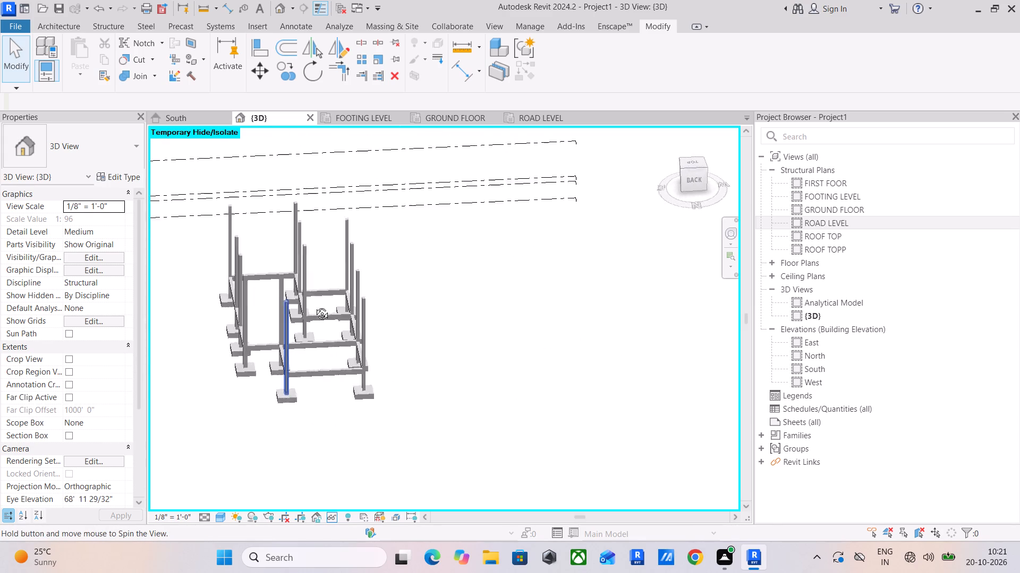
shift+middle_drag(314, 306, 260, 304)
middle_drag(258, 317, 529, 300)
scroll(540, 295, down, 3)
shift+middle_drag(551, 309, 513, 292)
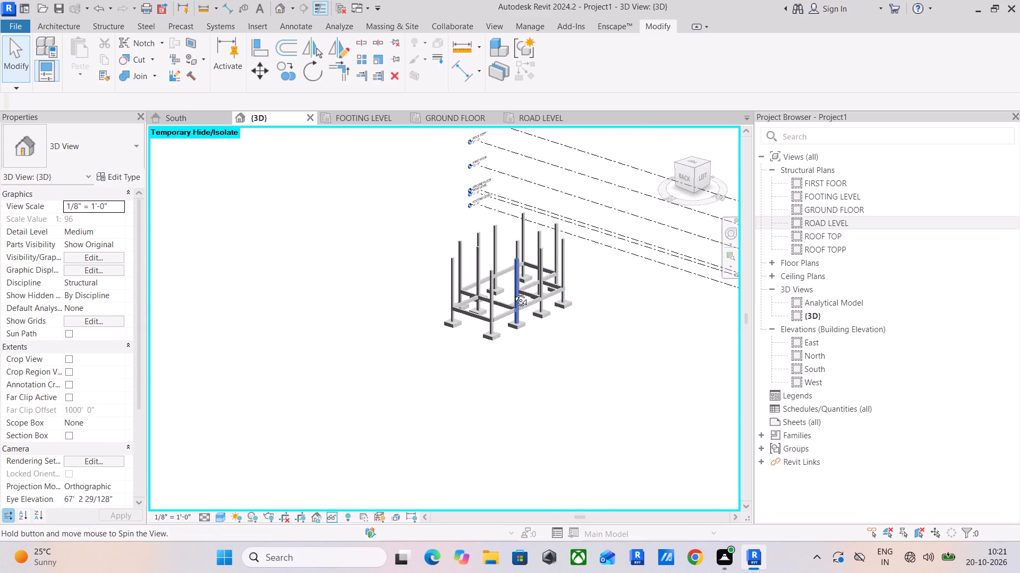
shift+middle_drag(513, 292, 515, 294)
scroll(531, 290, up, 5)
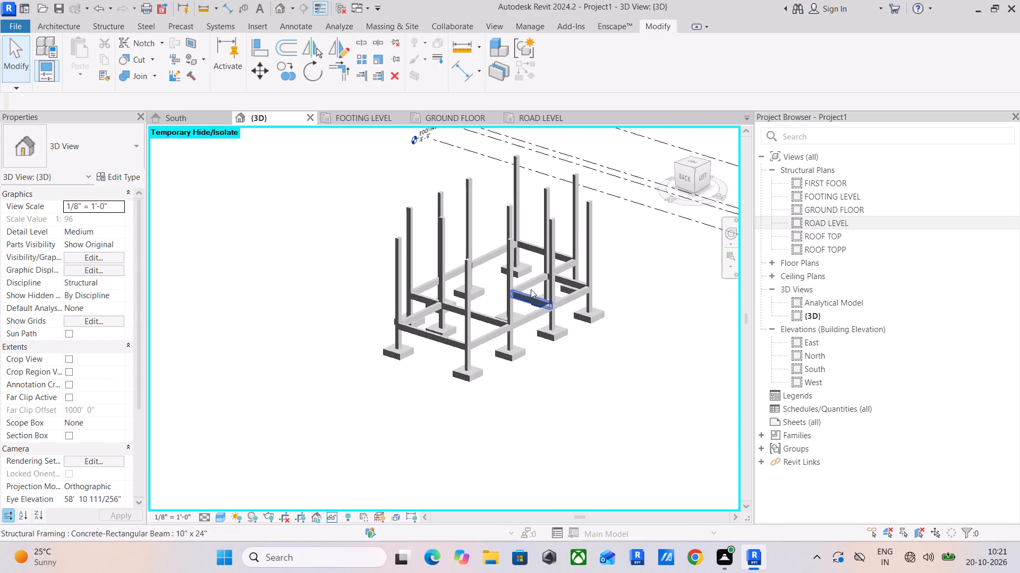
In the GROUND FLOOR plan, align the north edge of the grid 7 beam between grids 1 and 3 with the column's north face.
click(344, 117)
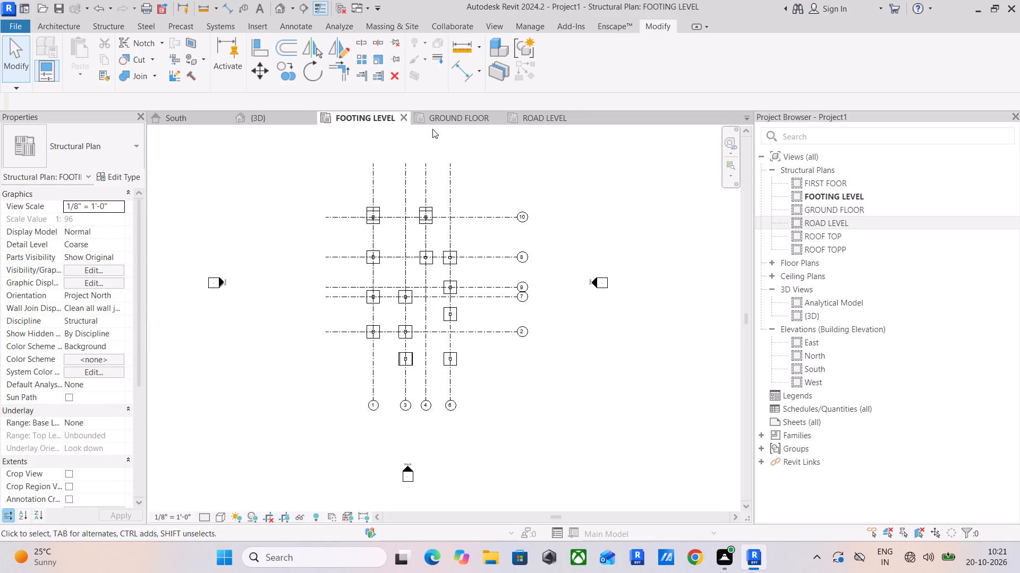
click(449, 123)
scroll(503, 305, up, 3)
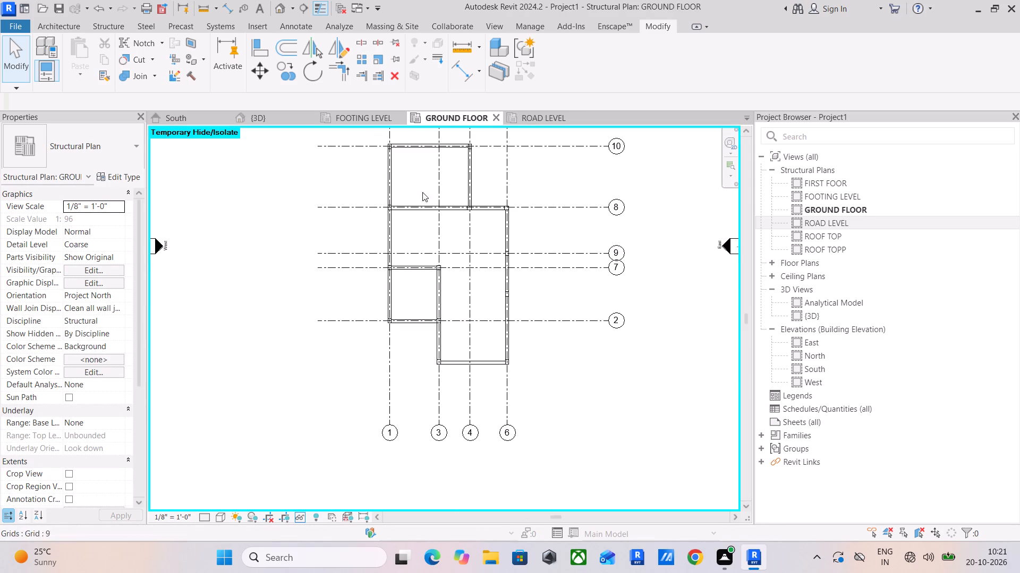
scroll(428, 272, up, 6)
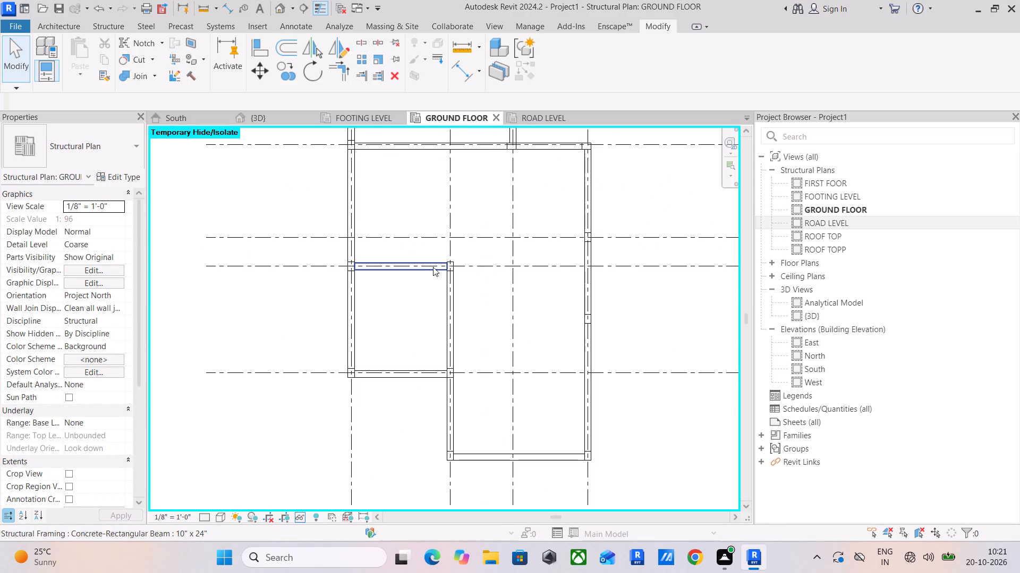
scroll(448, 270, up, 4)
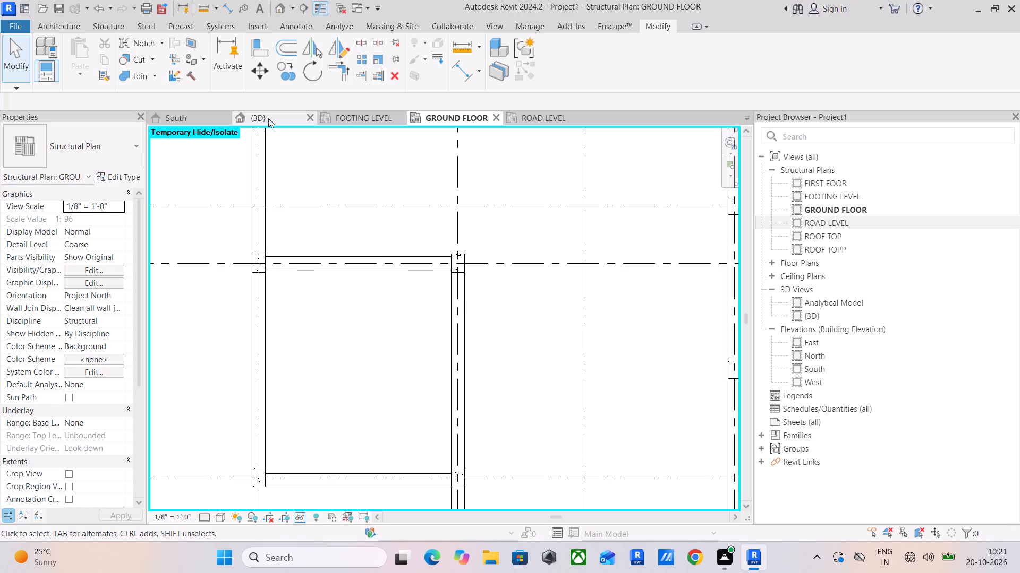
click(259, 54)
scroll(324, 273, up, 5)
scroll(188, 220, up, 2)
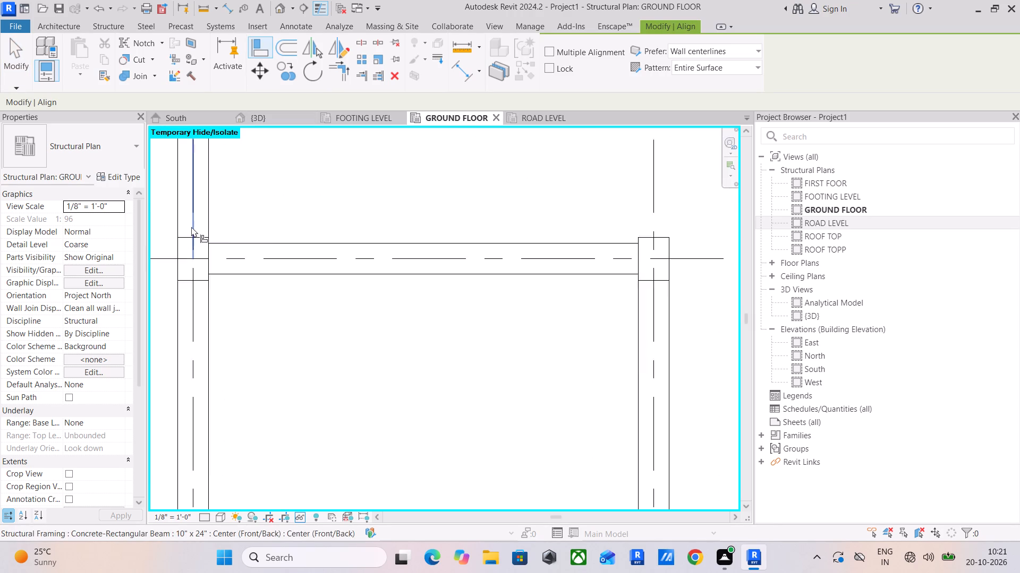
scroll(191, 227, up, 2)
click(204, 240)
click(248, 254)
scroll(249, 254, down, 8)
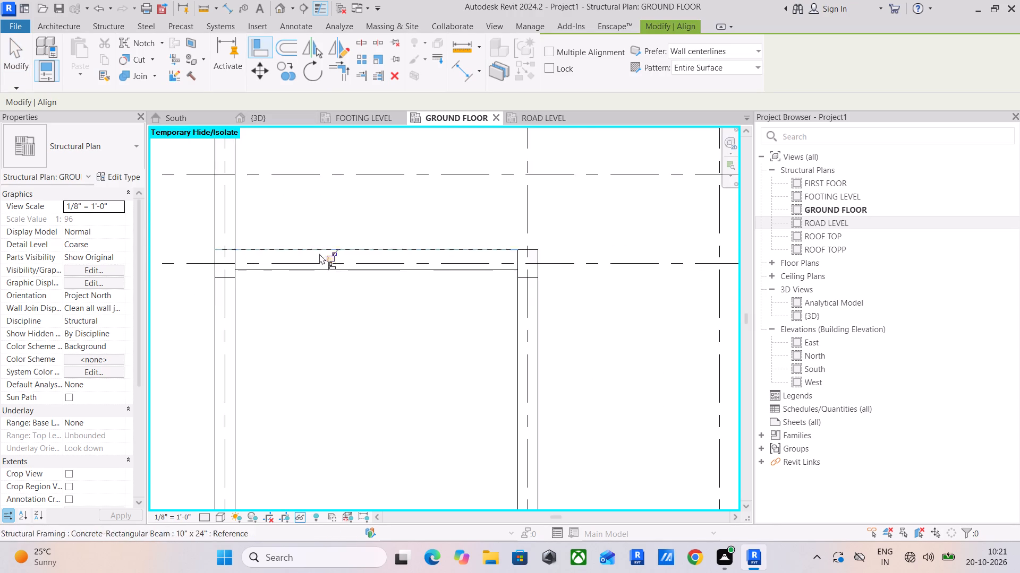
scroll(319, 254, down, 2)
middle_drag(449, 277, 295, 268)
scroll(423, 281, down, 5)
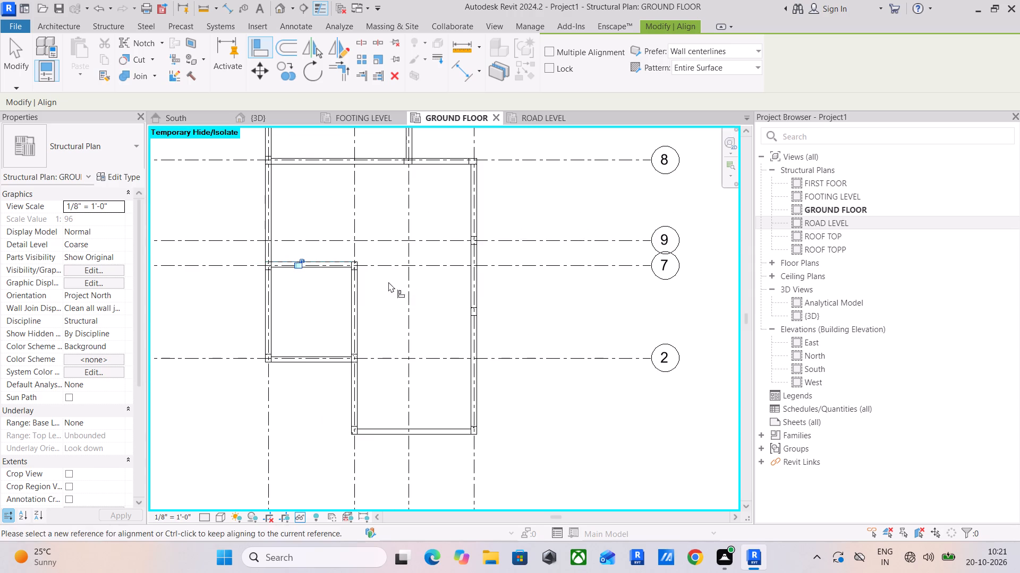
Examine how the beams meet the column faces around the grid 7 beam and across the GROUND FLOOR plan.
middle_drag(382, 242, 378, 280)
scroll(410, 176, up, 5)
scroll(410, 180, down, 6)
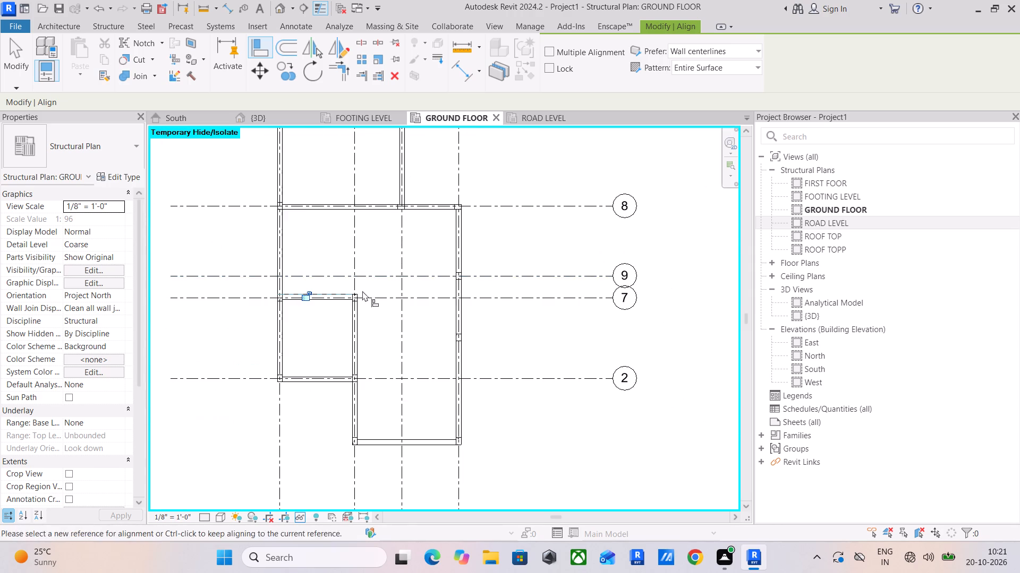
scroll(347, 293, up, 7)
scroll(328, 301, down, 7)
key(Escape)
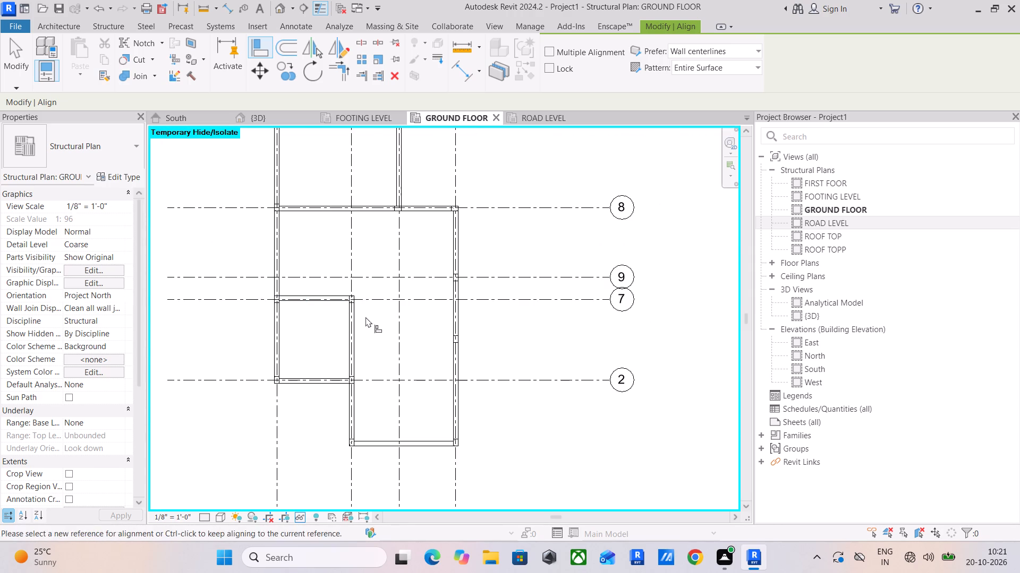
key(Escape)
key(Escape)
key(Escape)
key(Escape)
scroll(336, 303, up, 5)
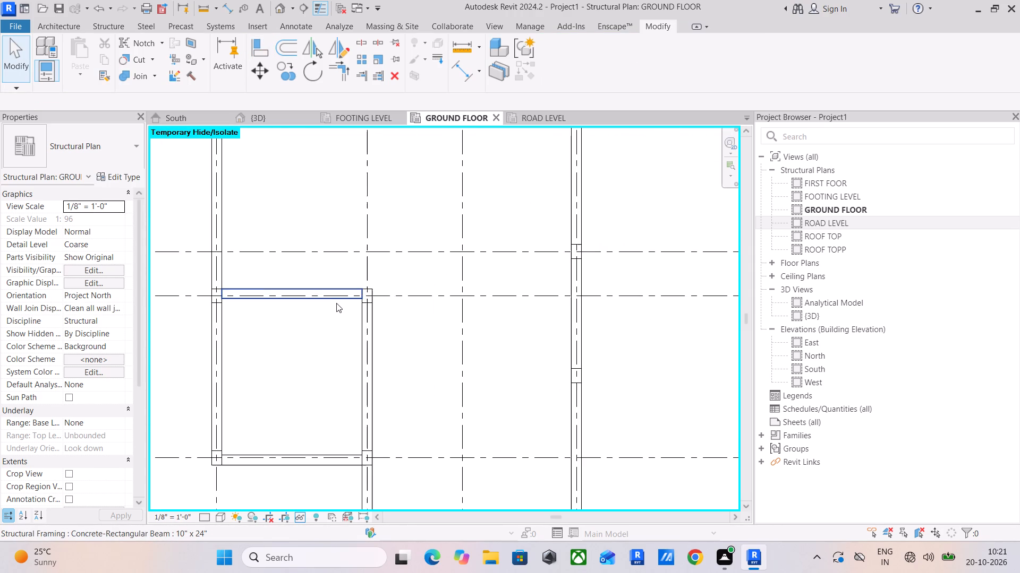
scroll(336, 302, up, 6)
scroll(336, 302, down, 5)
key(Escape)
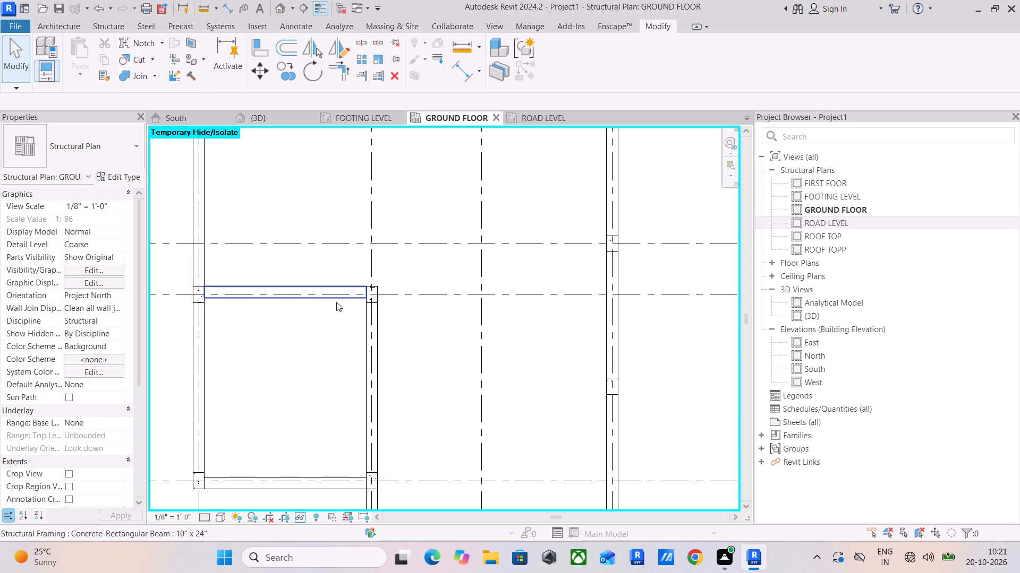
middle_drag(302, 302, 342, 302)
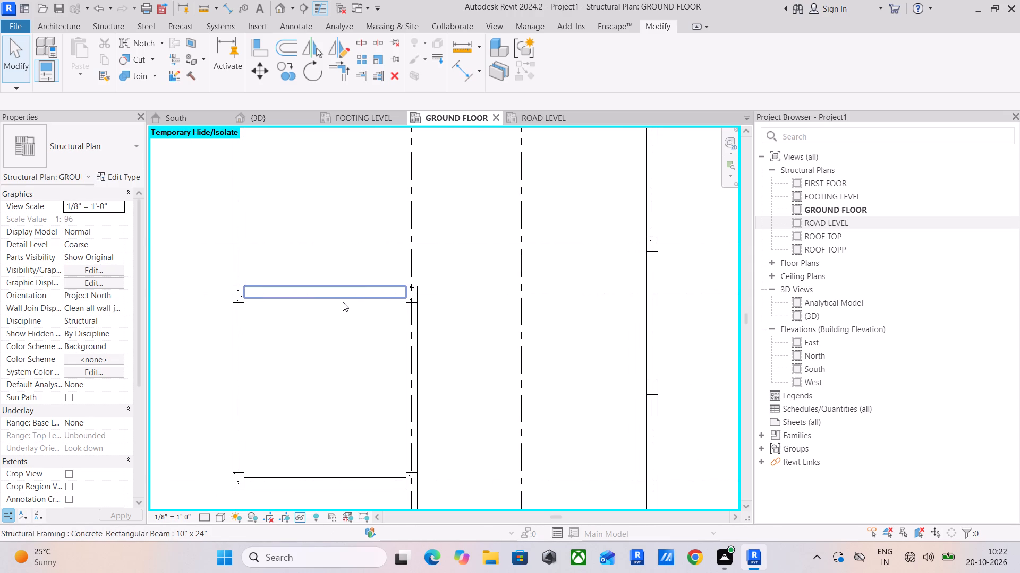
scroll(381, 309, down, 3)
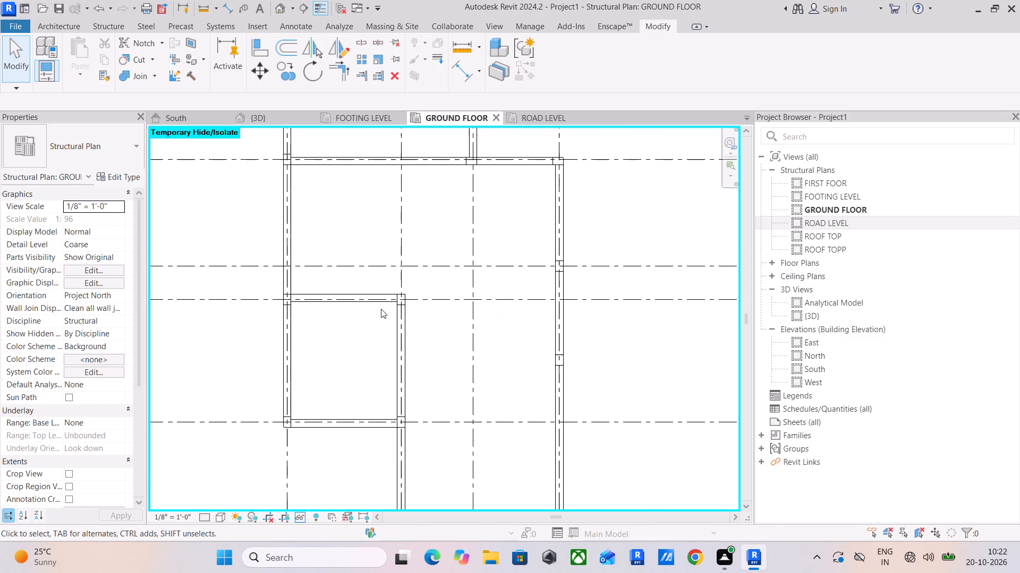
scroll(379, 308, down, 5)
middle_drag(415, 316, 368, 281)
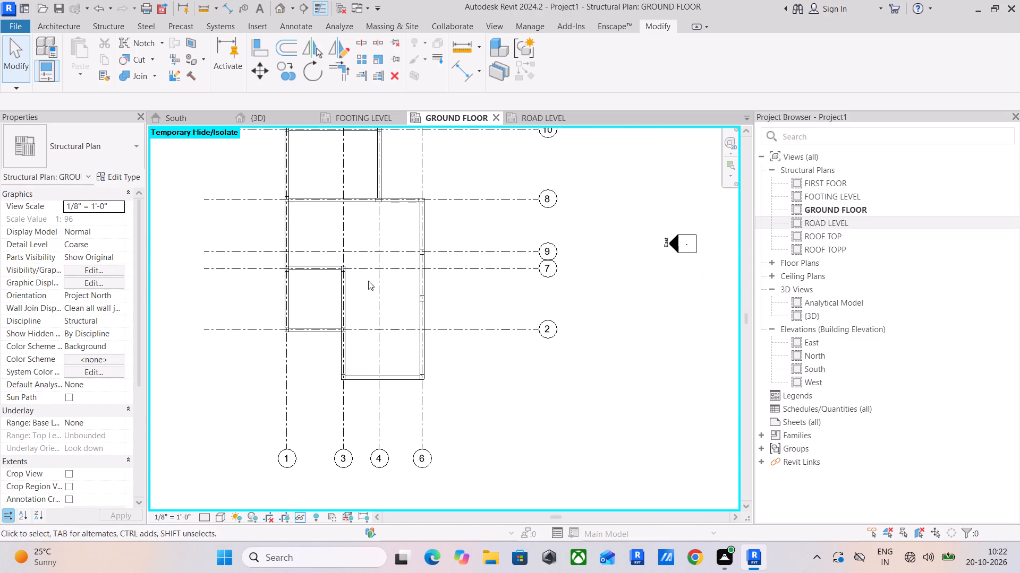
middle_drag(375, 257, 369, 293)
scroll(307, 308, up, 4)
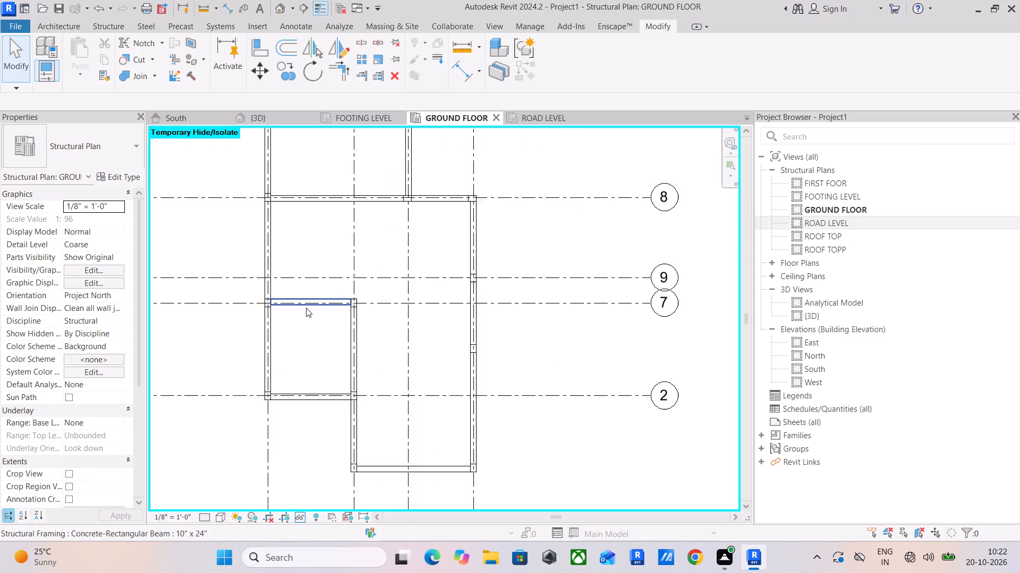
scroll(306, 308, up, 2)
scroll(296, 302, down, 5)
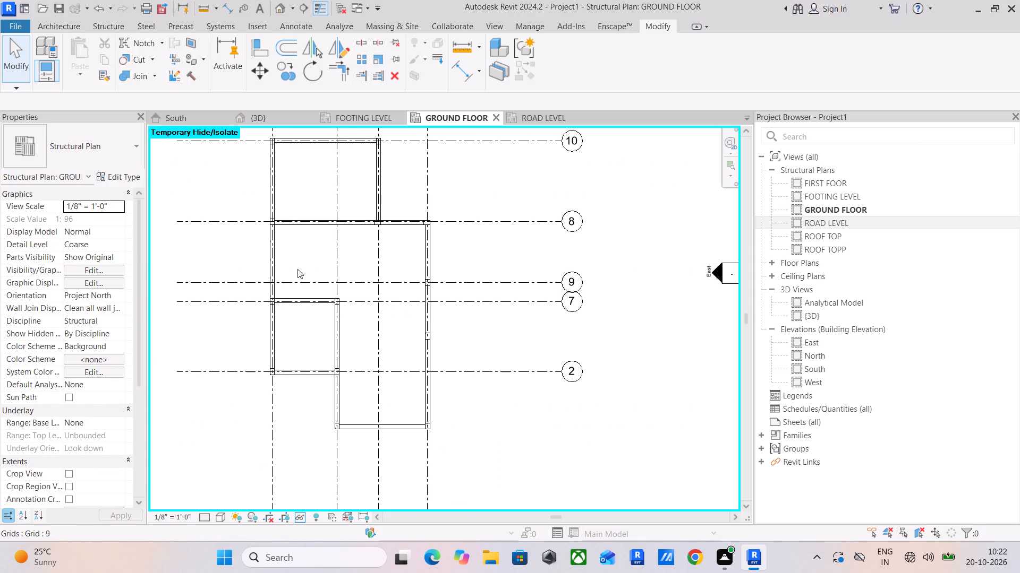
scroll(329, 241, down, 2)
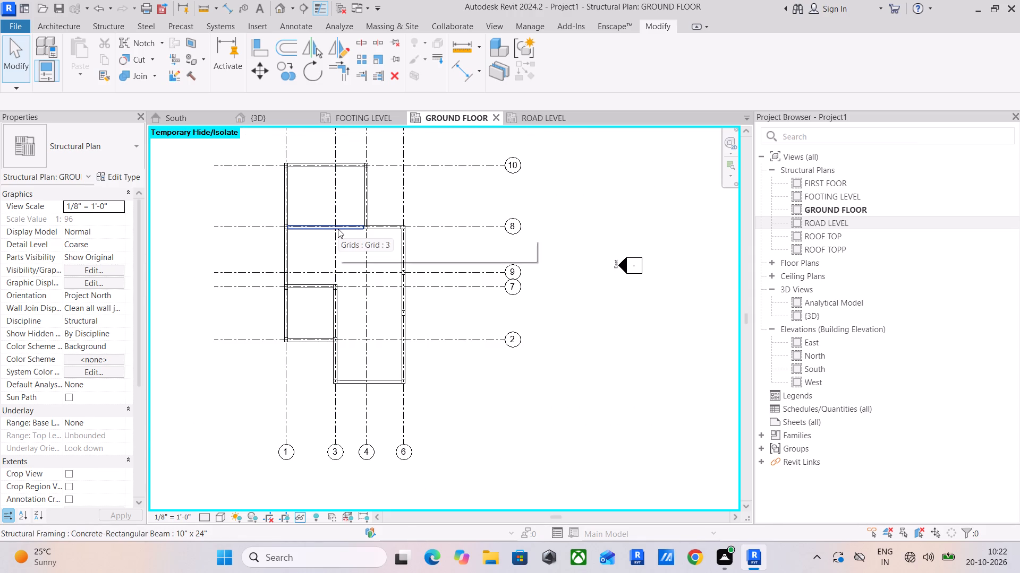
scroll(326, 221, up, 4)
scroll(326, 221, down, 4)
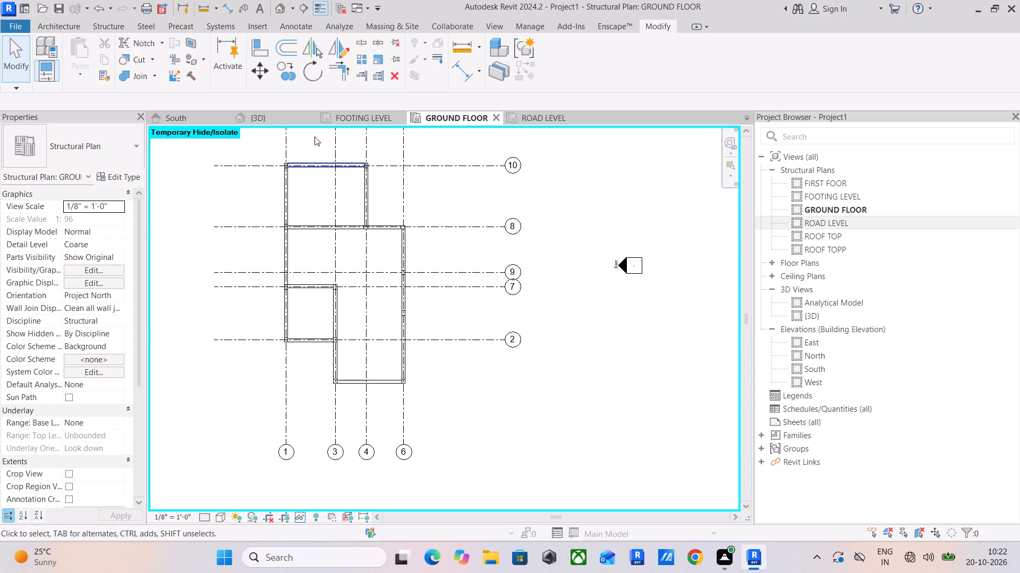
Check the clear distance between the inner faces of the beams on grids 1 and 4, north of grid 8.
click(455, 77)
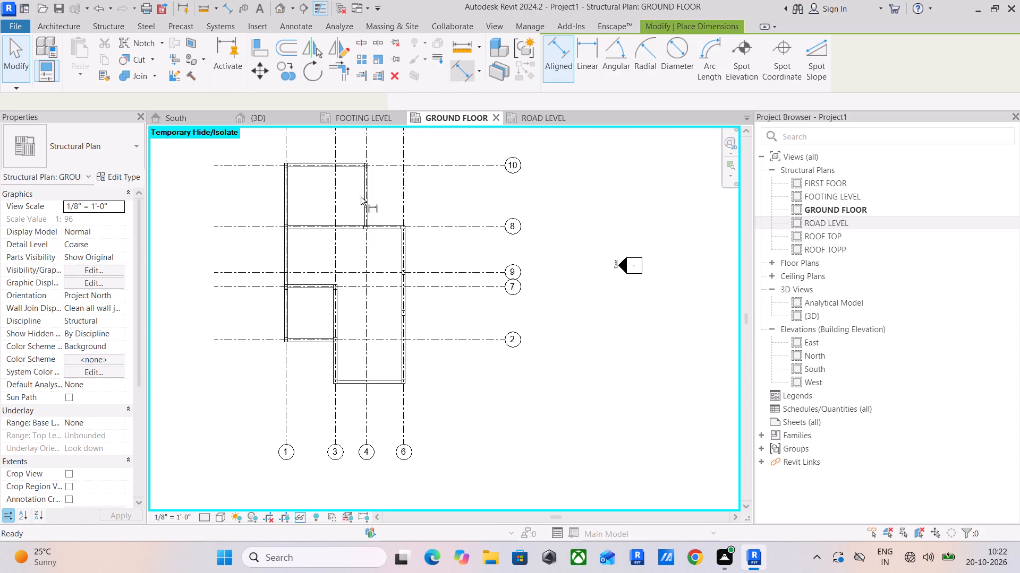
scroll(296, 222, up, 5)
click(282, 200)
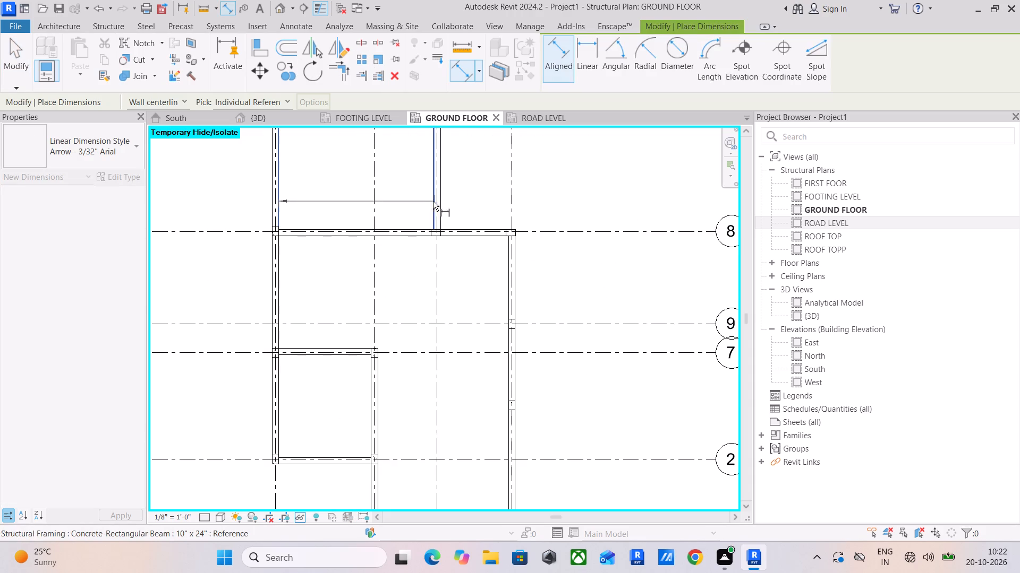
click(431, 199)
key(Escape)
key(Escape)
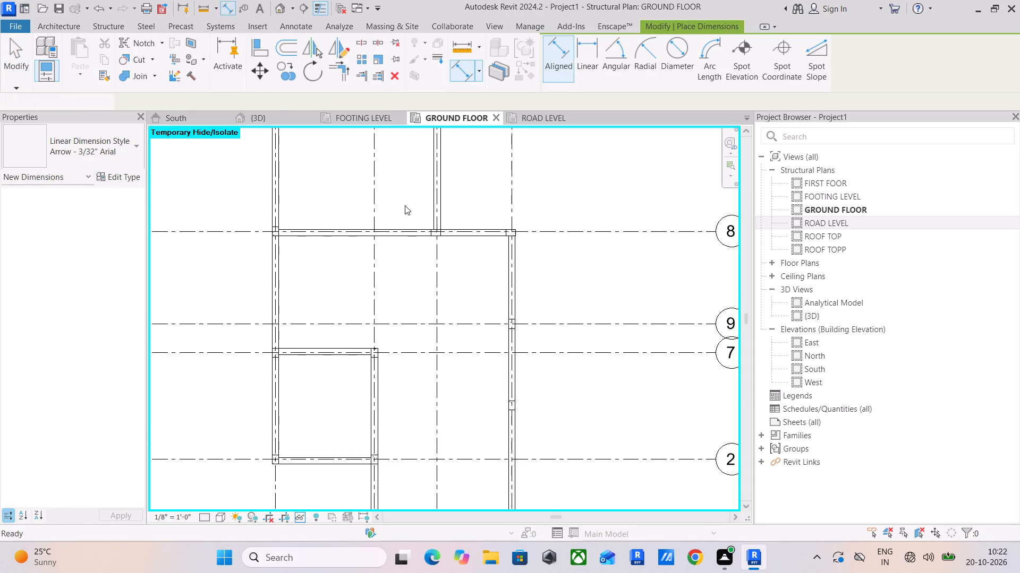
key(Escape)
Copy all 10" x 24" beams from the GROUND FLOOR plan and paste them aligned to levels FIRST FOOR and ROOF TOPP.
scroll(405, 205, down, 4)
middle_drag(403, 227, 382, 240)
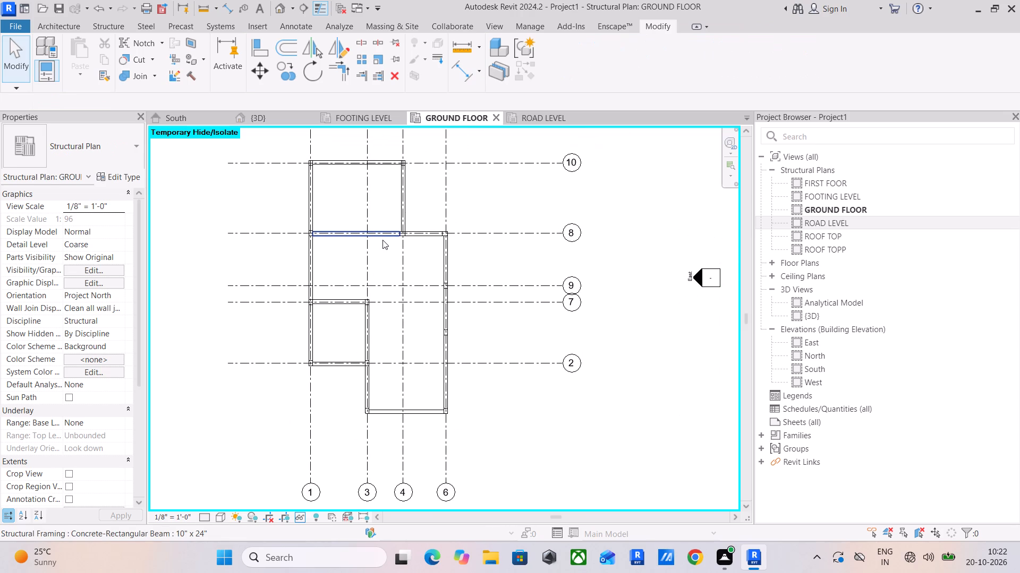
scroll(382, 240, down, 3)
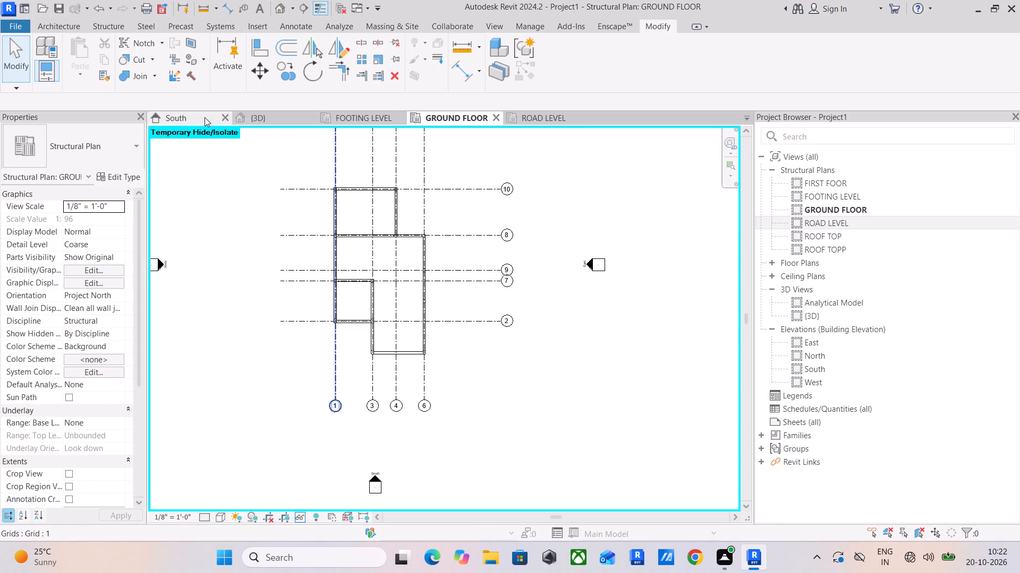
click(356, 282)
text(sa)
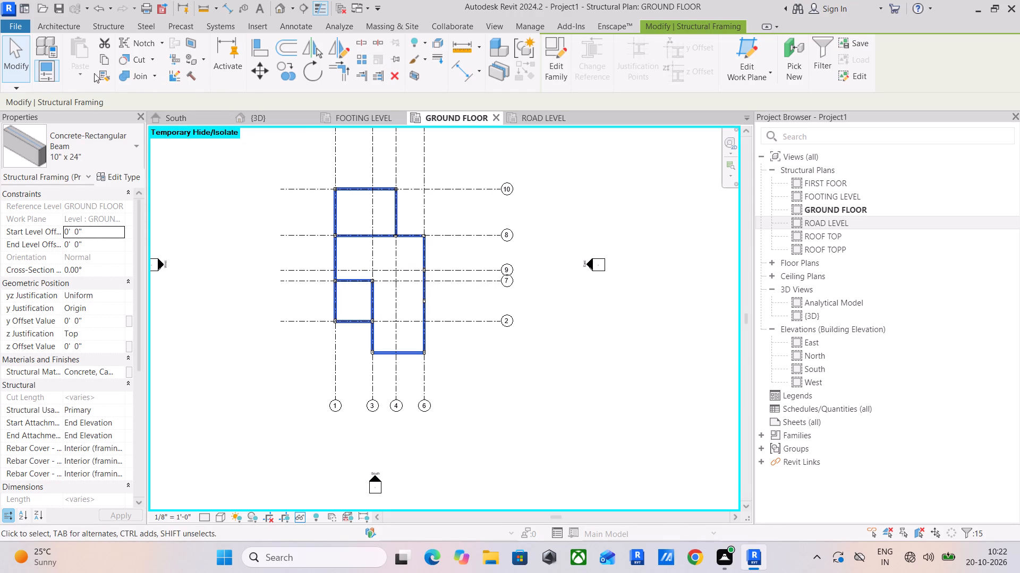
click(104, 55)
click(73, 76)
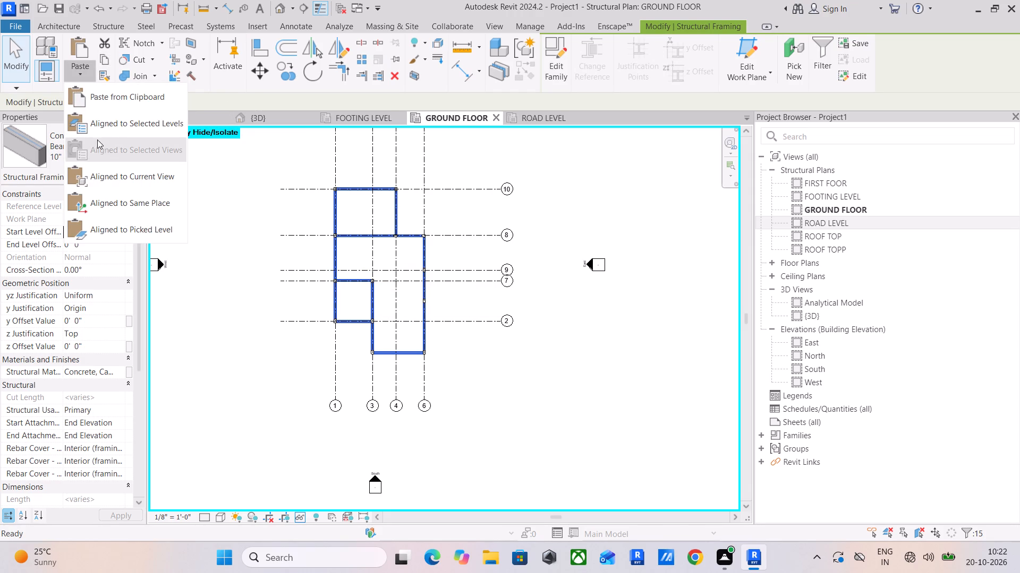
click(139, 129)
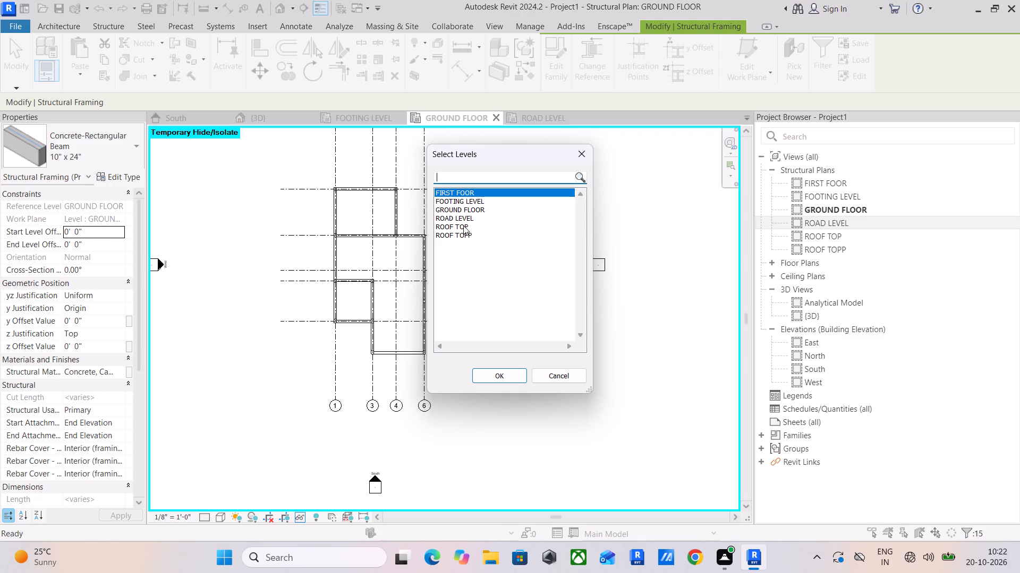
shift+click(463, 225)
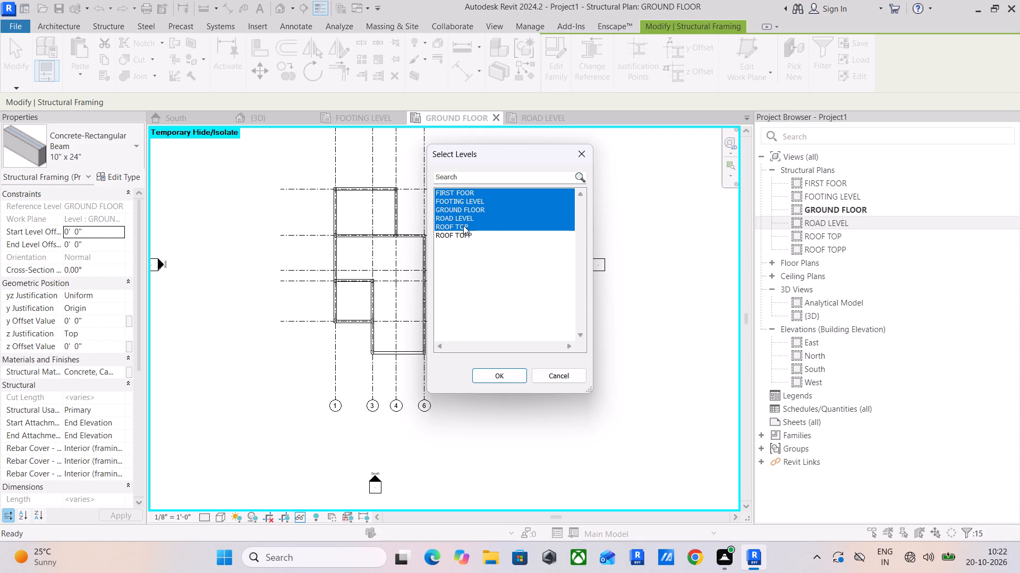
ctrl+click(463, 225)
ctrl+click(468, 217)
ctrl+click(471, 206)
ctrl+click(472, 201)
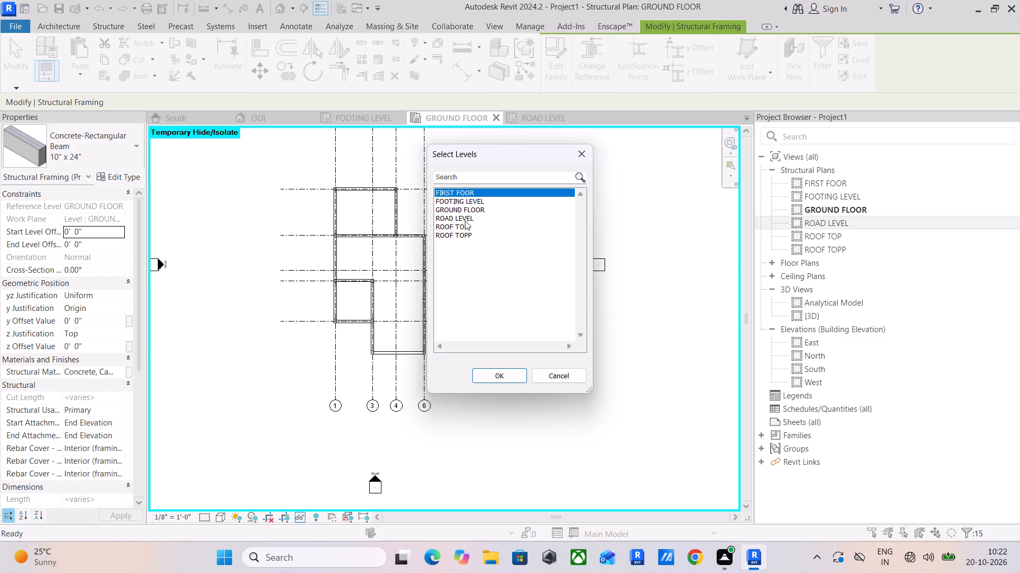
ctrl+click(465, 222)
ctrl+click(467, 233)
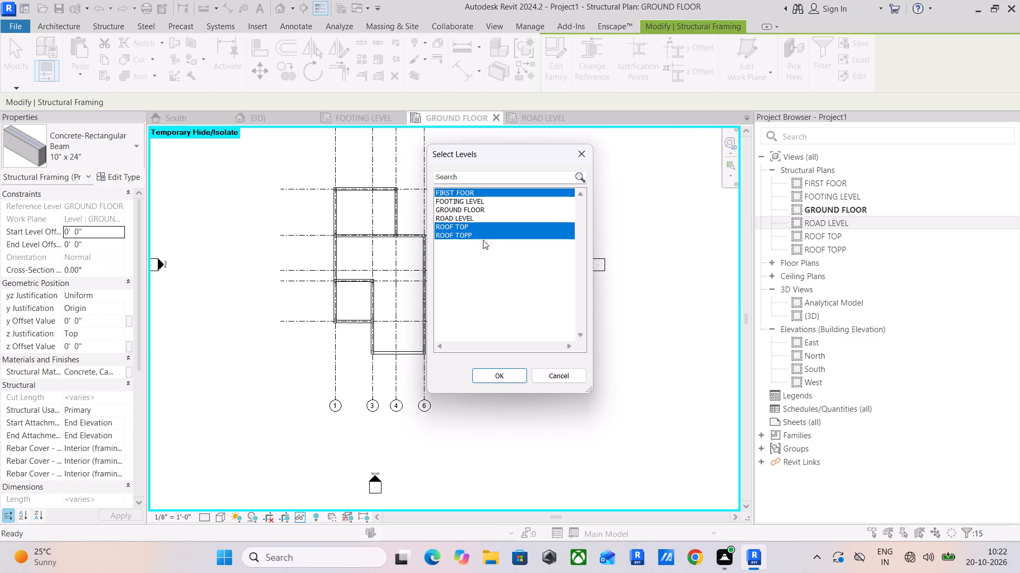
ctrl+click(486, 229)
click(498, 368)
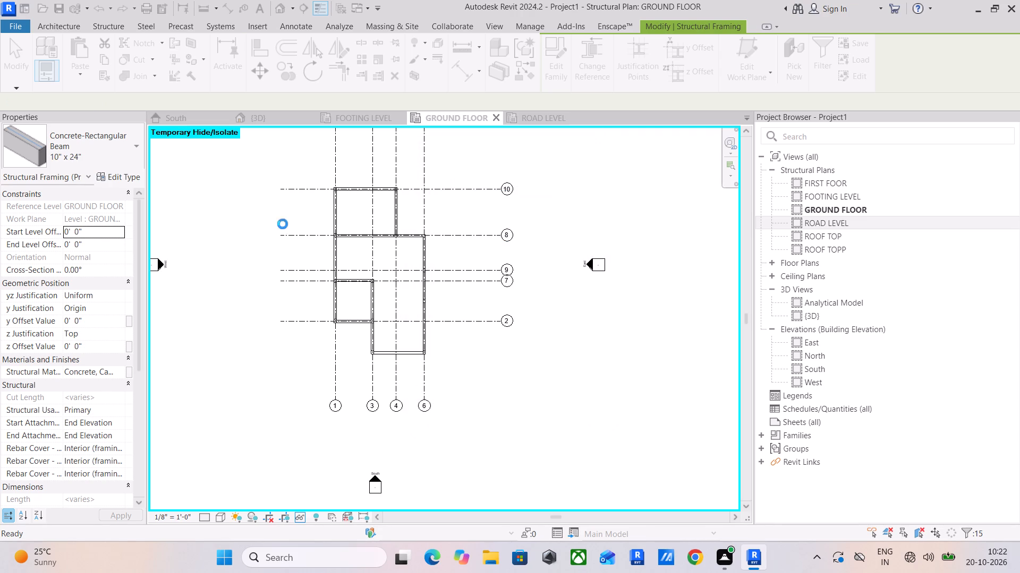
Inspect the copied beam levels against the columns from several sides in the 3D view.
click(279, 117)
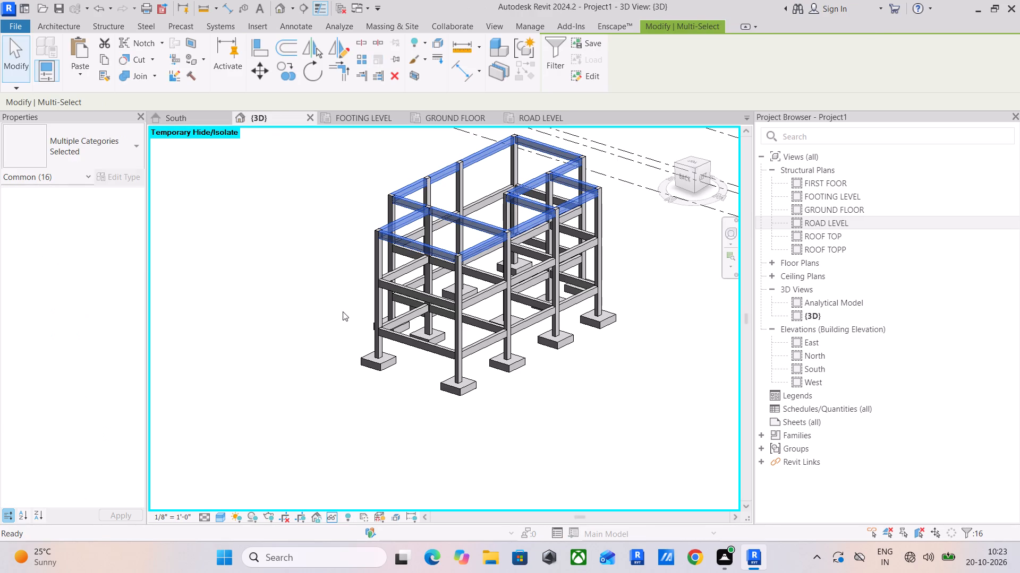
click(321, 267)
shift+middle_drag(304, 306, 367, 265)
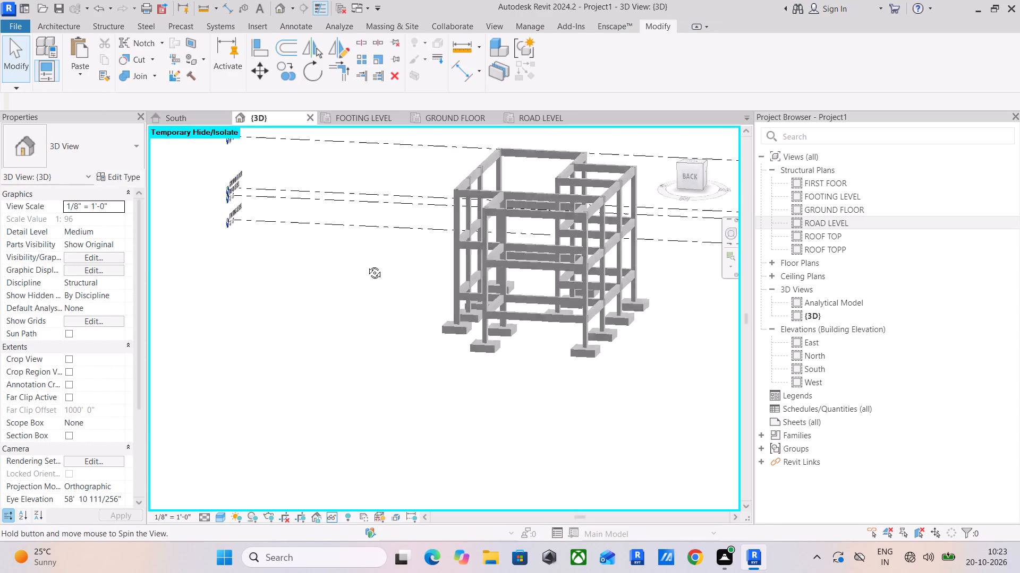
shift+middle_drag(367, 265, 393, 258)
scroll(398, 267, down, 4)
shift+middle_drag(493, 293, 324, 314)
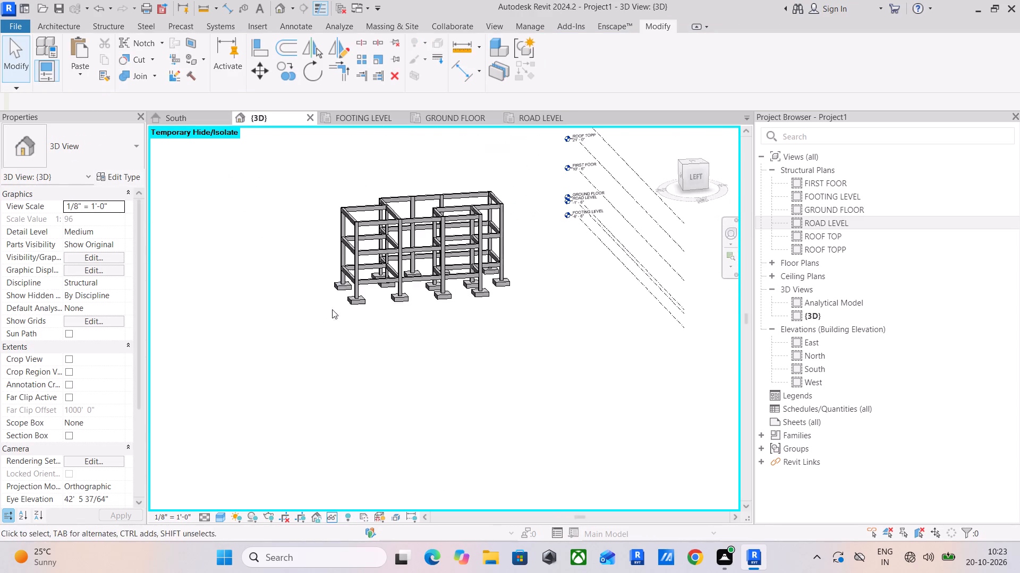
scroll(355, 238, up, 4)
scroll(447, 220, up, 3)
scroll(300, 229, down, 2)
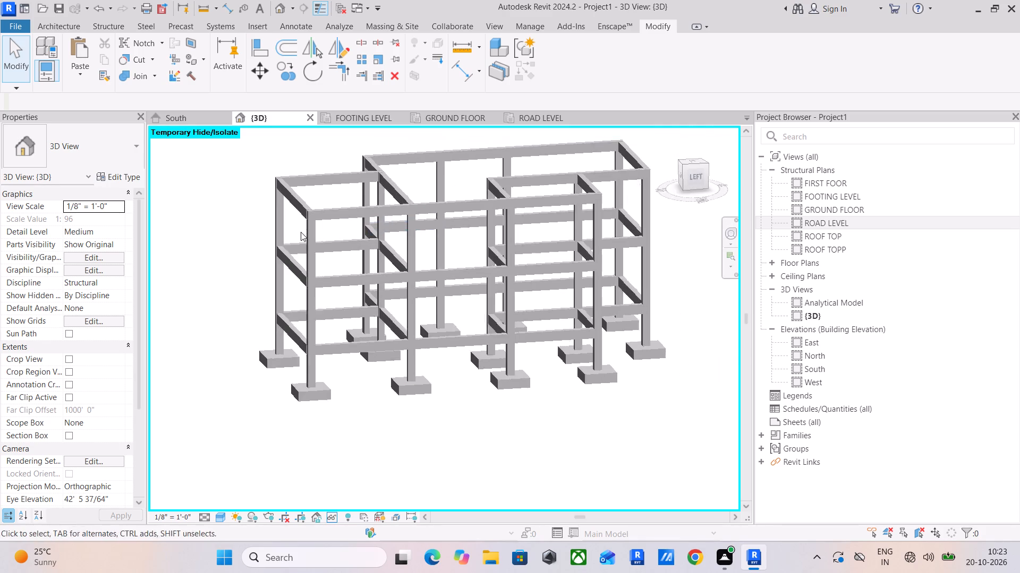
scroll(301, 232, down, 3)
shift+middle_drag(286, 259, 534, 281)
middle_drag(534, 281, 527, 281)
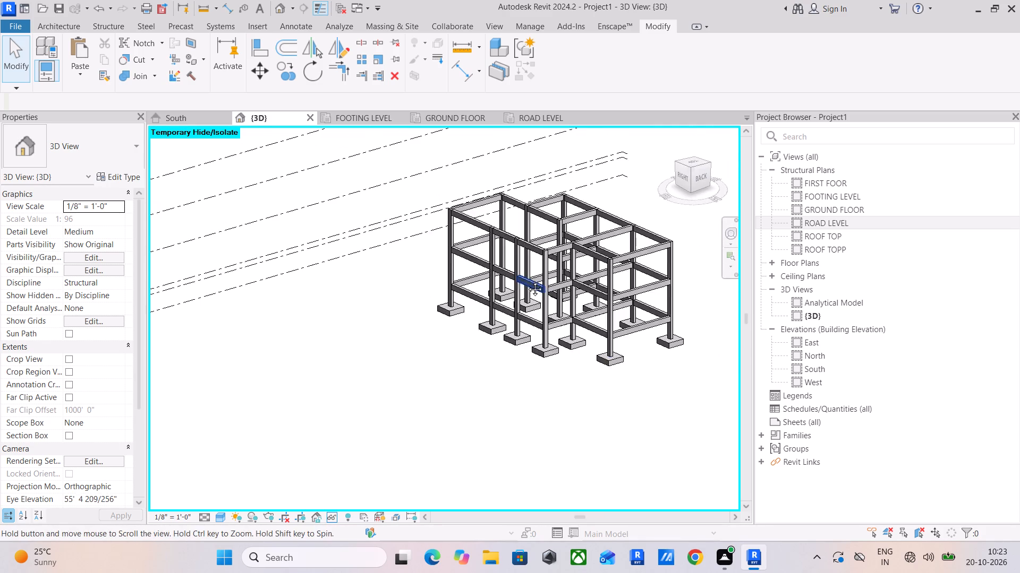
middle_drag(527, 281, 363, 284)
scroll(370, 280, down, 3)
shift+middle_drag(430, 286, 412, 293)
scroll(356, 300, up, 10)
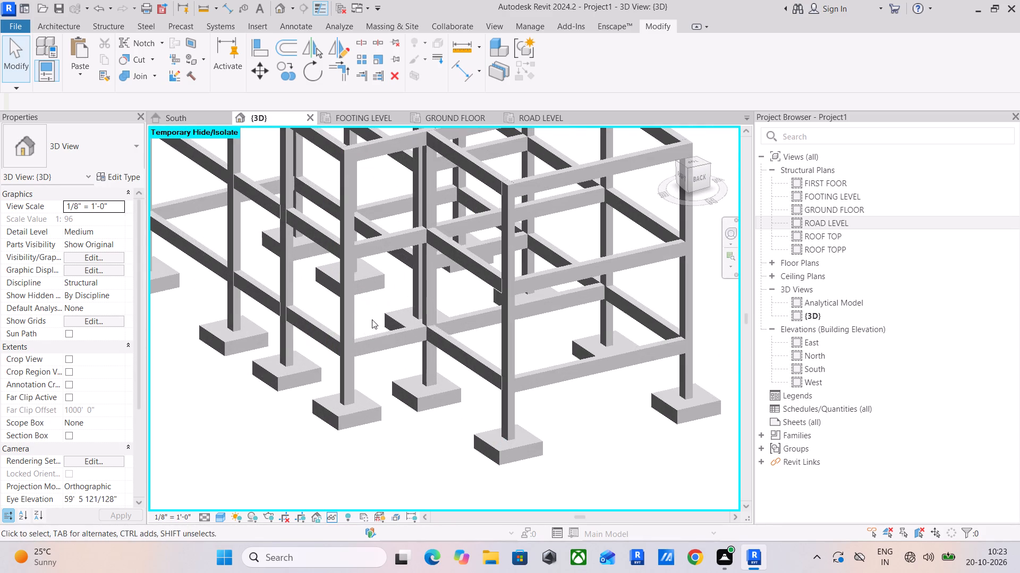
scroll(375, 337, down, 4)
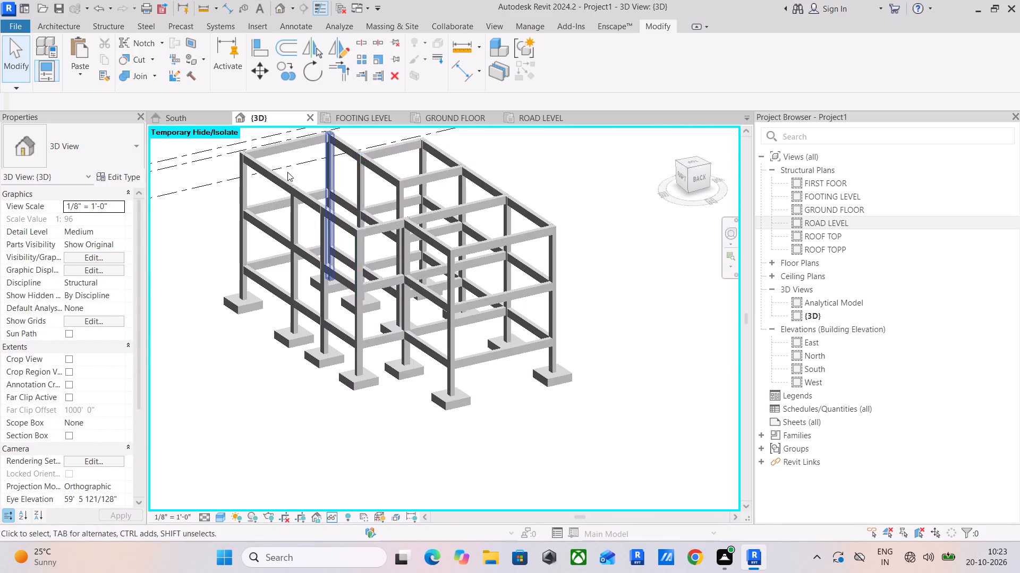
In the GROUND FLOOR plan, draw a north-south building section between grids 1 and 3, from north of grid 10 to south of the frame.
click(465, 117)
scroll(329, 244, down, 1)
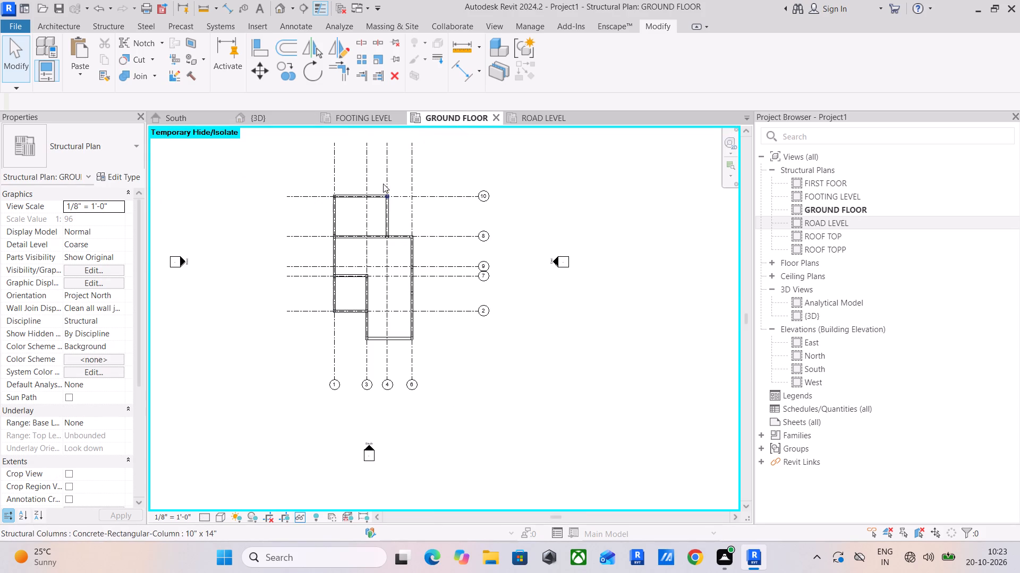
click(301, 8)
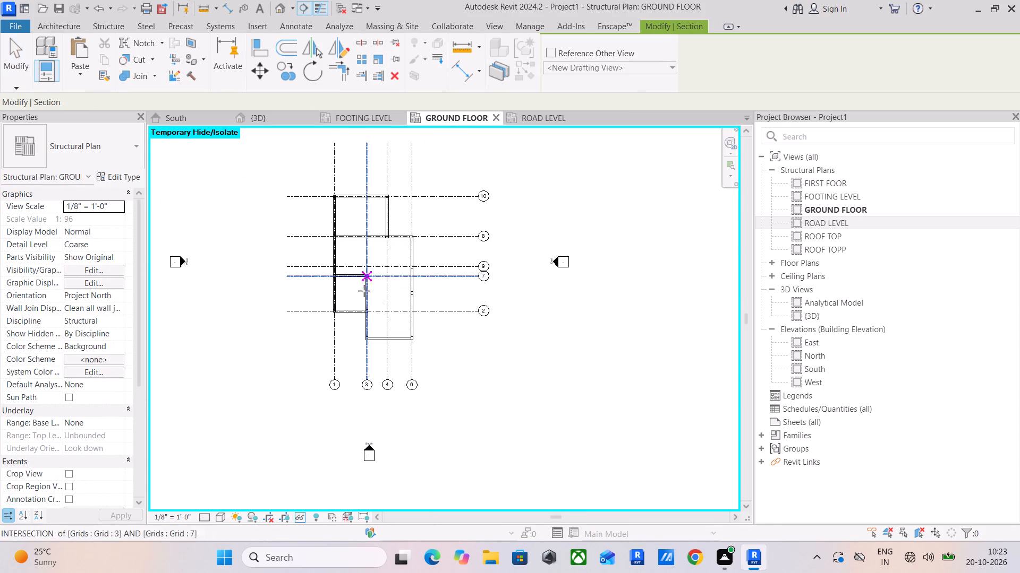
scroll(353, 247, up, 5)
middle_drag(346, 294, 370, 231)
scroll(371, 232, down, 4)
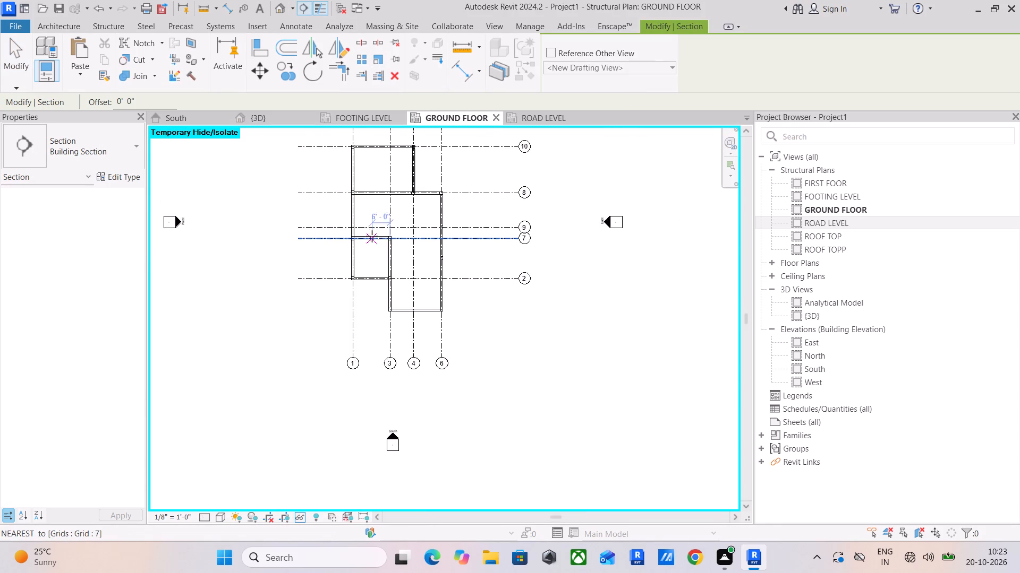
scroll(371, 178, down, 1)
middle_drag(371, 188, 361, 250)
click(364, 170)
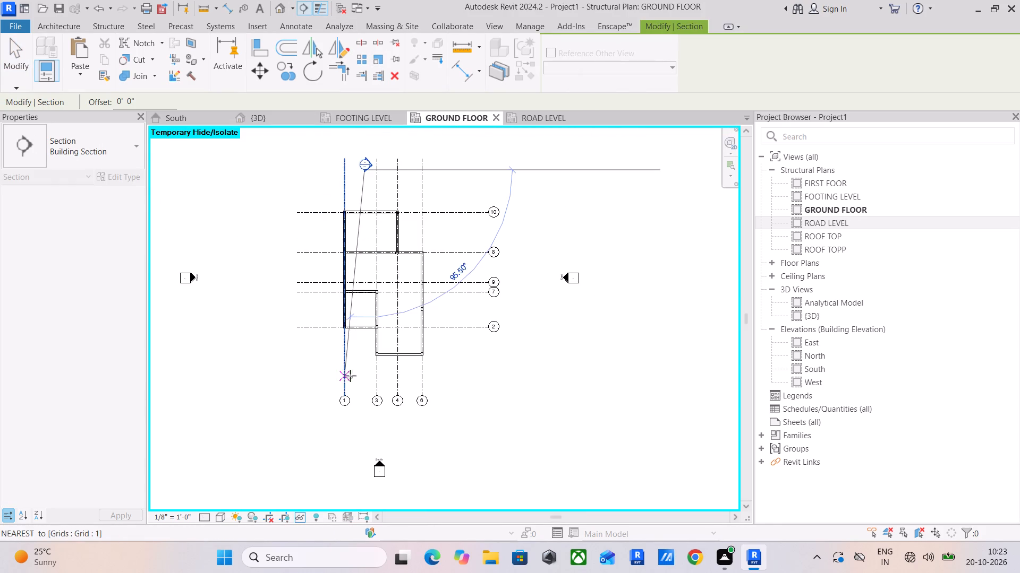
click(356, 380)
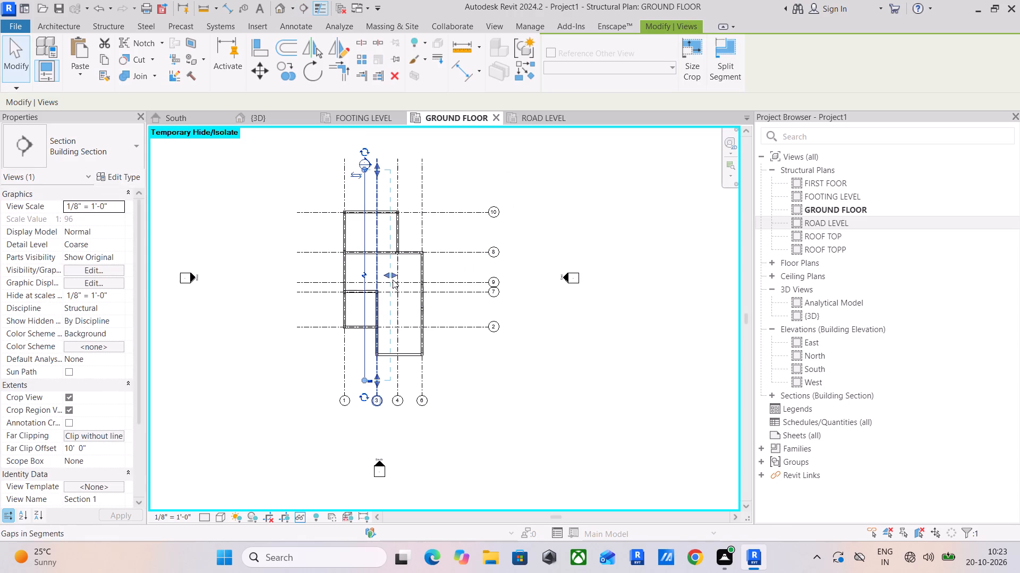
In the GROUND FLOOR plan, draw an east-west building section between grids 7 and 2, from west of grid 1 to east of grid 6.
scroll(326, 312, up, 4)
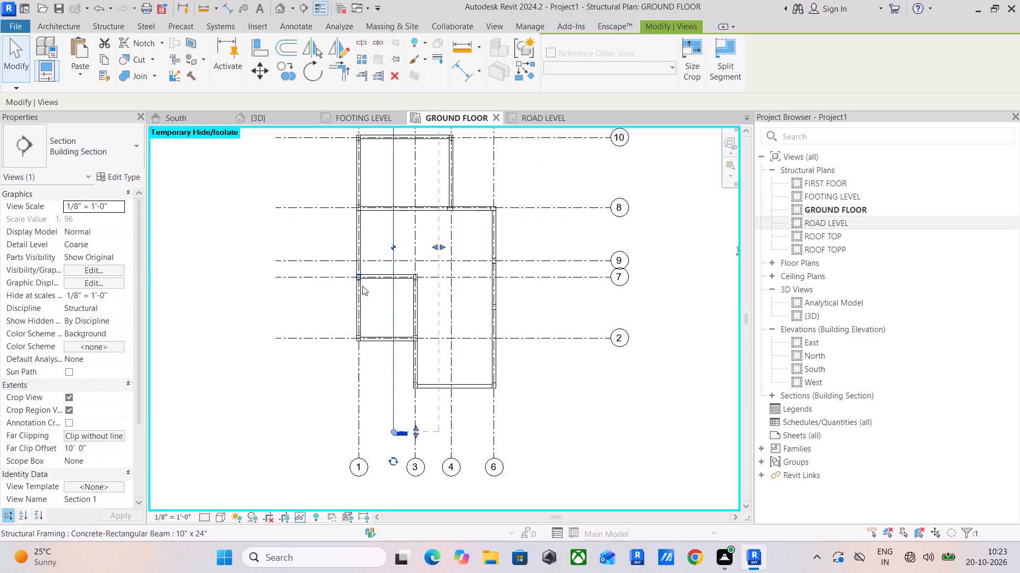
click(304, 306)
click(306, 10)
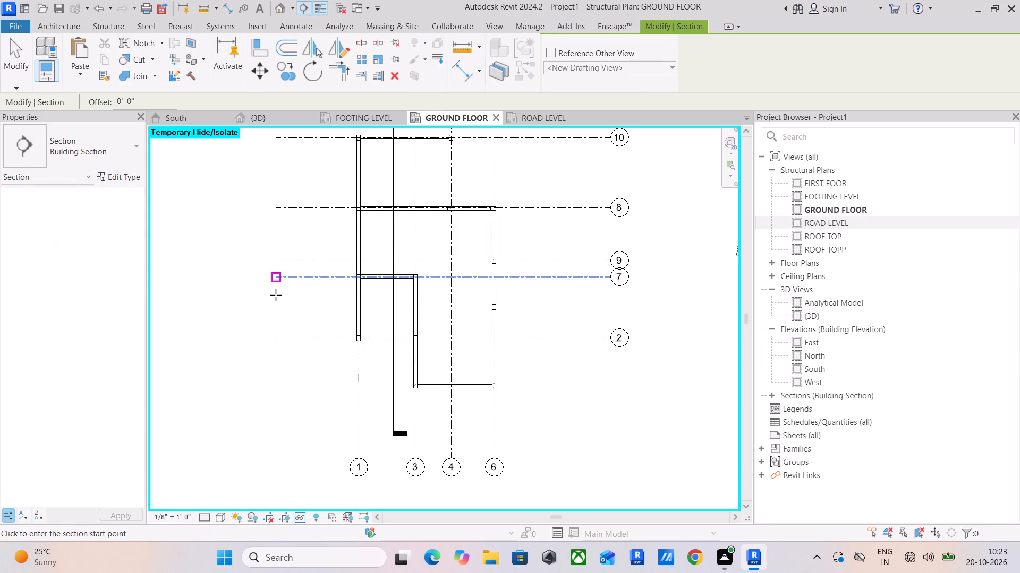
click(299, 306)
click(554, 312)
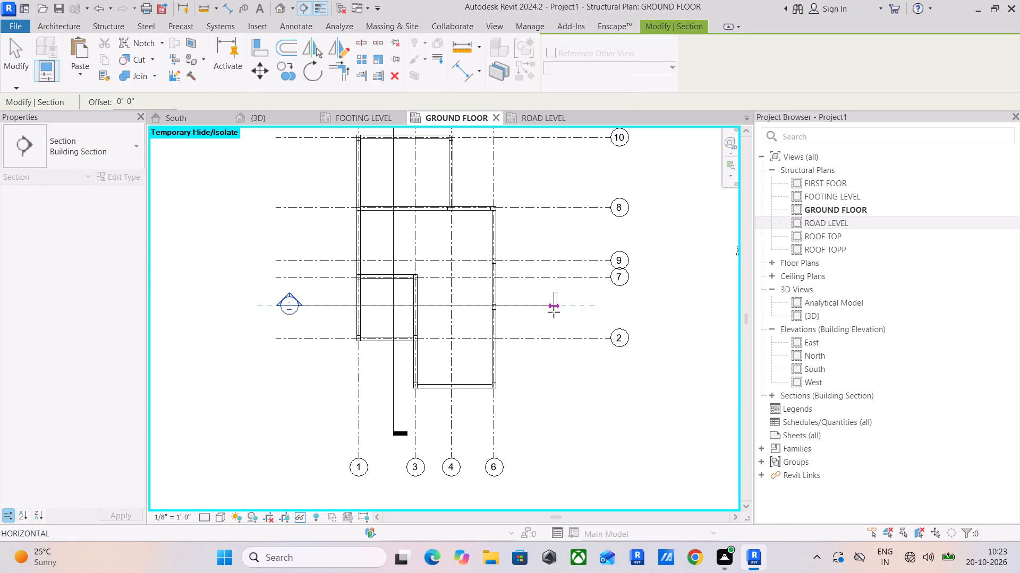
key(Escape)
key(Escape)
key(Escape)
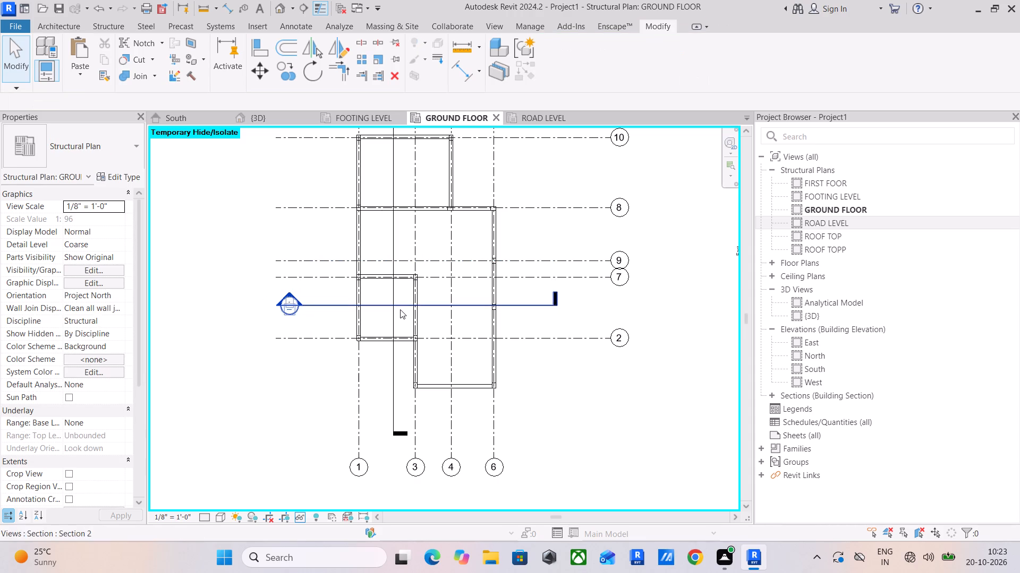
Move the east-west section line south so it cuts just north of grid 2.
click(423, 307)
drag(435, 306, 437, 326)
click(521, 302)
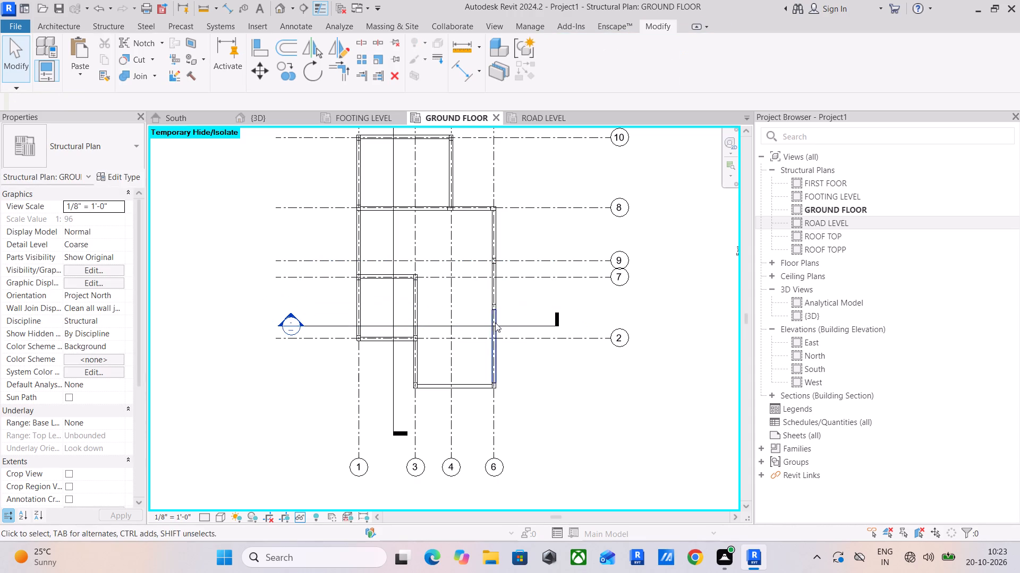
Open the view of the north-south building section, Section 1, from the GROUND FLOOR plan.
click(393, 233)
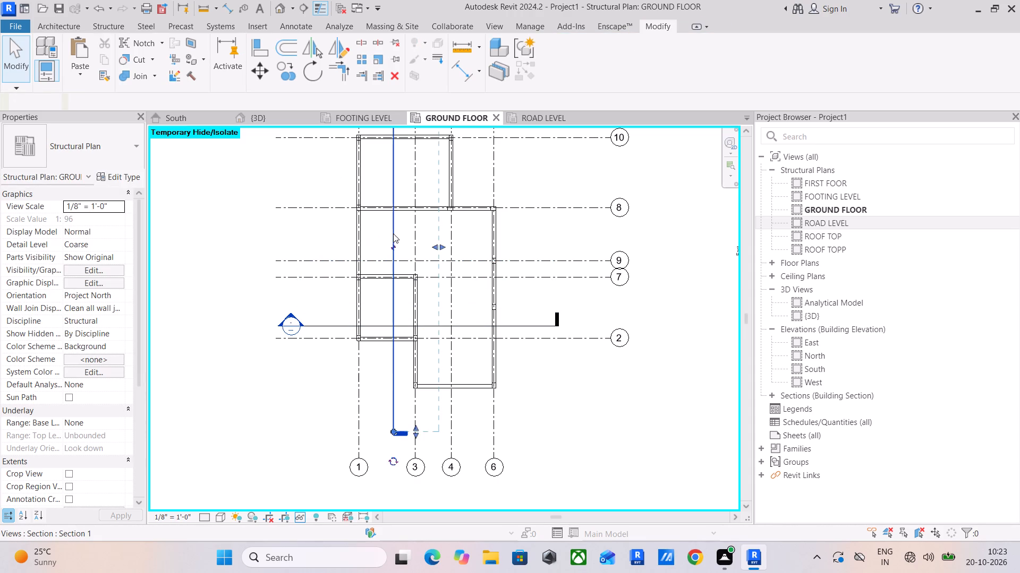
scroll(393, 233, down, 5)
key(Escape)
key(Escape)
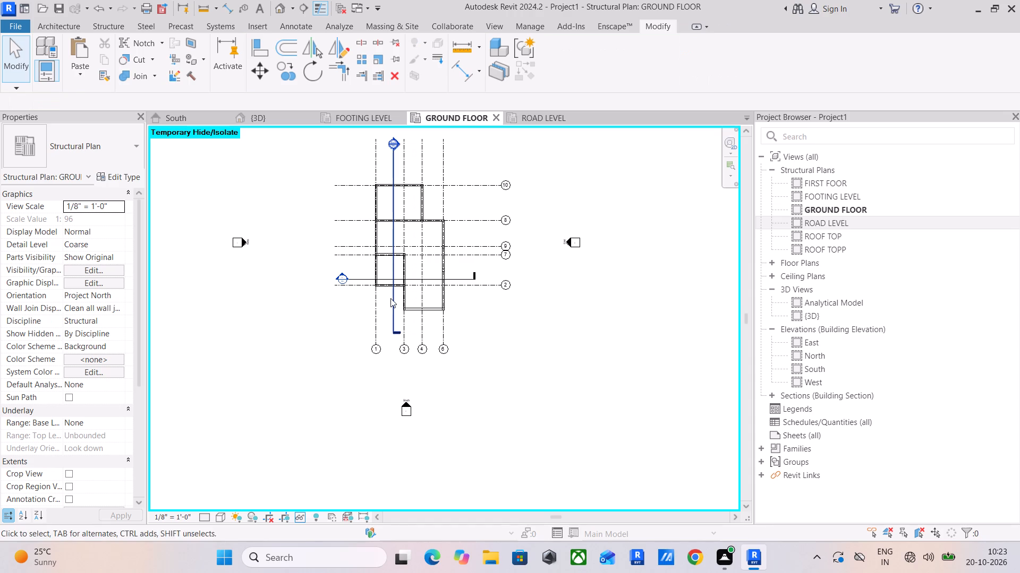
click(391, 298)
scroll(396, 149, up, 7)
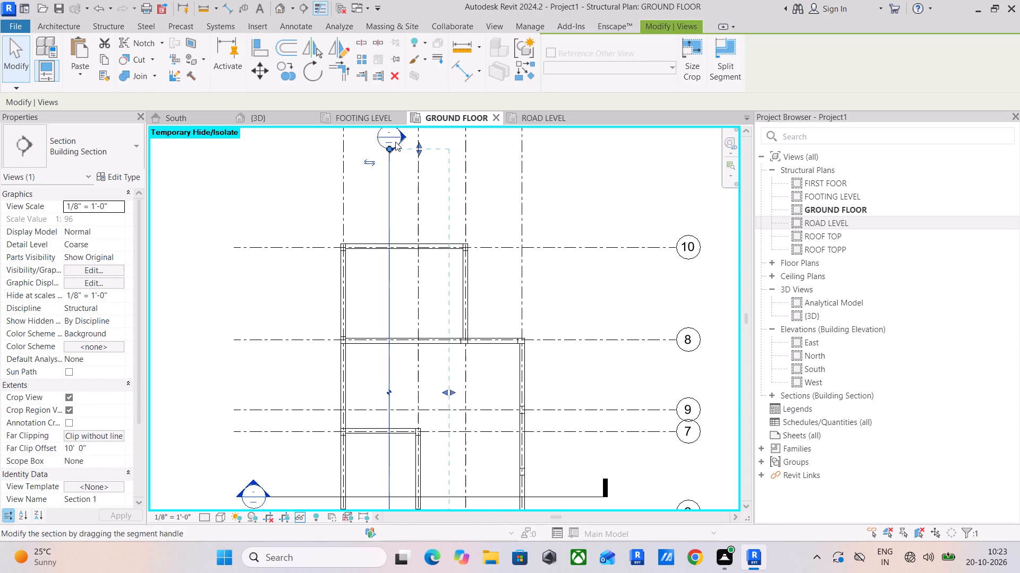
double_click(398, 135)
key(Escape)
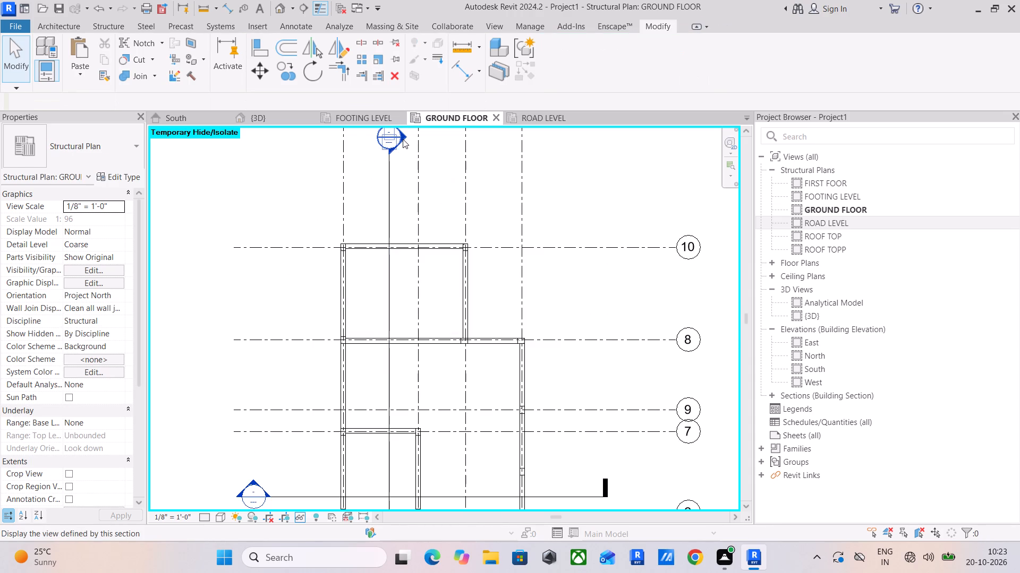
double_click(403, 139)
Temporarily hide the linked villa model in Section 1 so only the structural frame and grids are shown.
scroll(354, 358, up, 1)
middle_drag(354, 358, 292, 304)
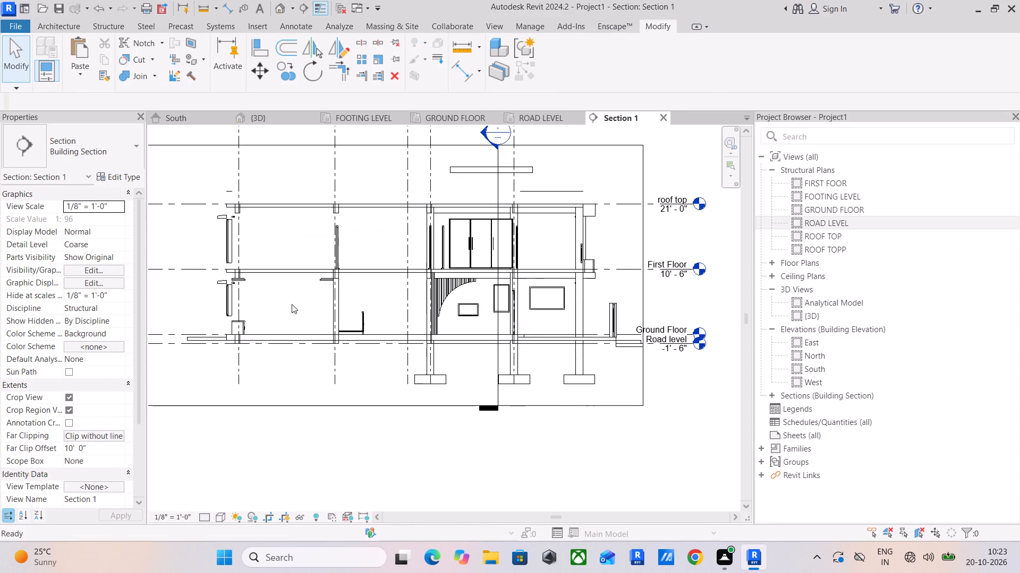
scroll(292, 304, down, 5)
click(240, 242)
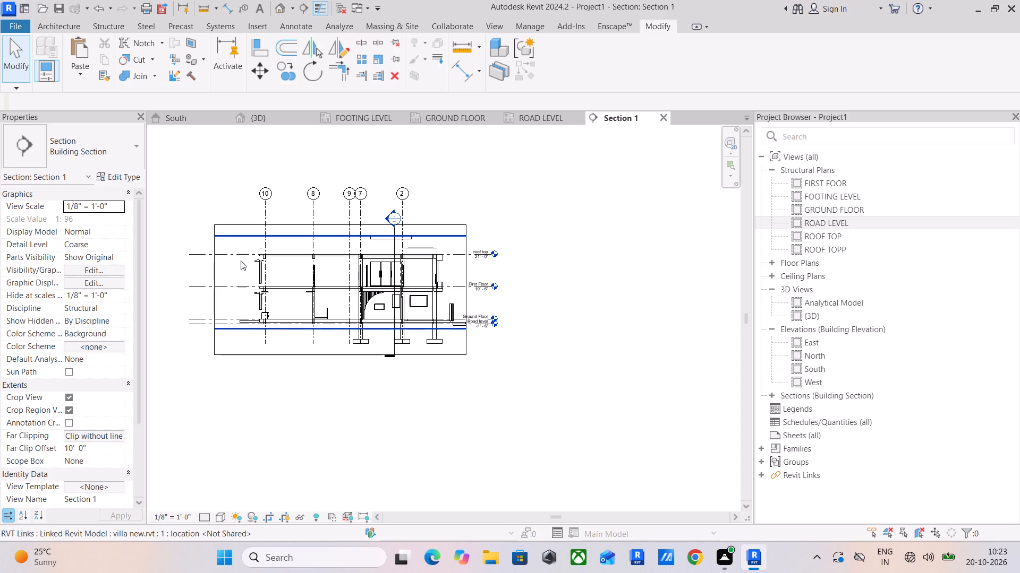
click(242, 256)
text(hh)
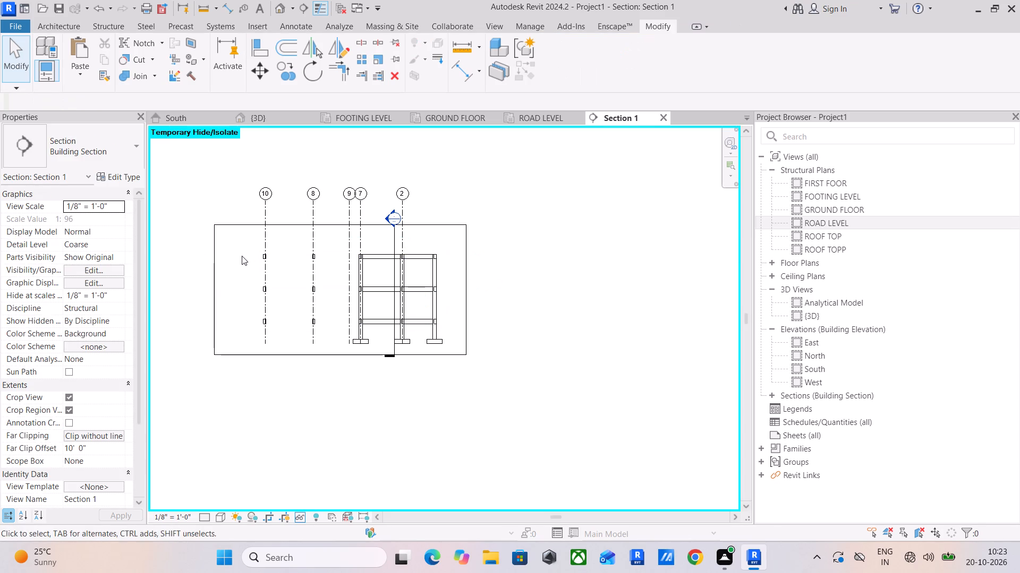
Examine the beams, columns and footings in Section 1 from grid 10 to the south end of the frame.
scroll(325, 311, up, 4)
middle_drag(325, 311, 269, 271)
scroll(356, 285, up, 5)
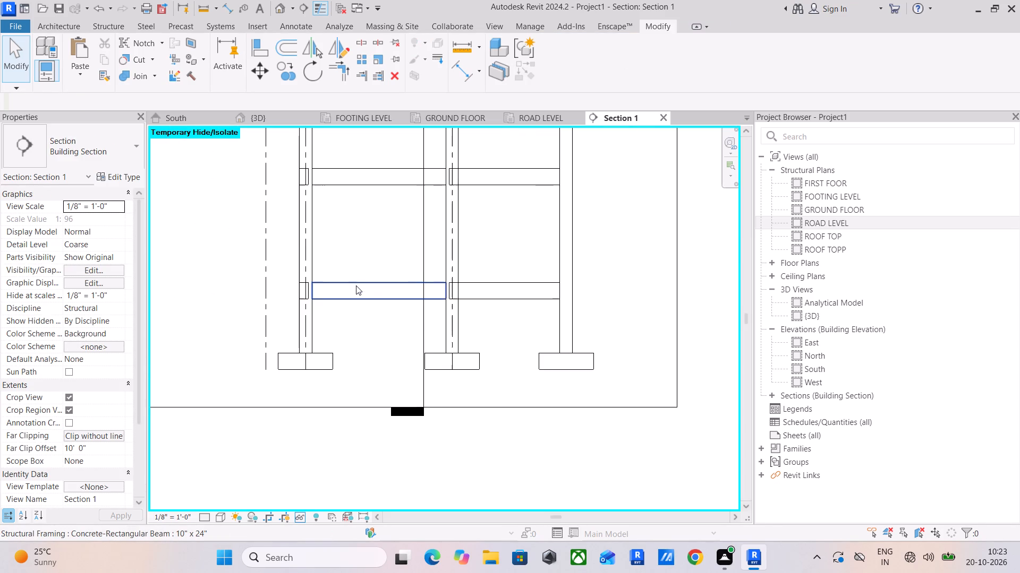
scroll(301, 300, up, 5)
scroll(334, 307, down, 5)
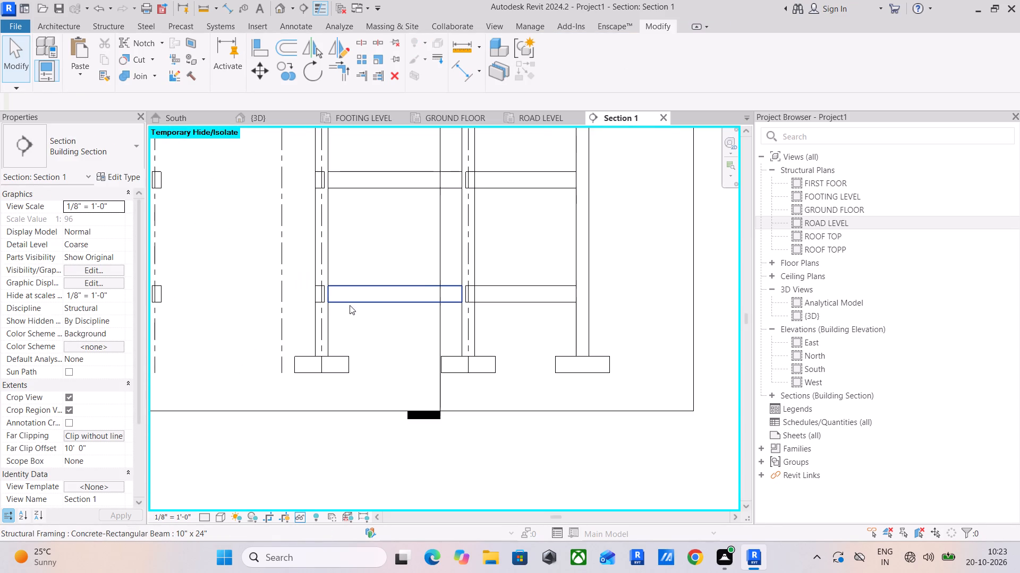
scroll(381, 305, down, 5)
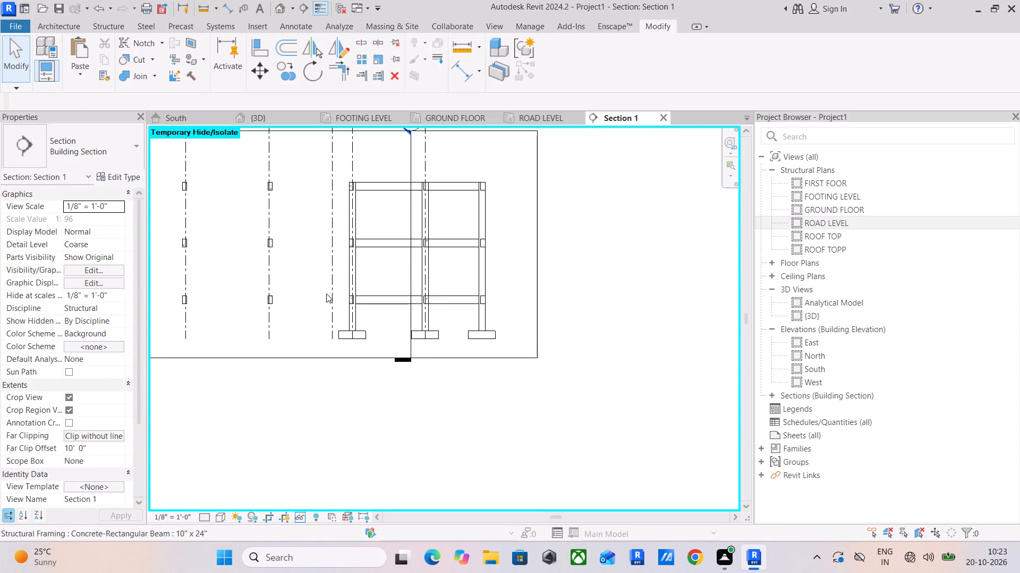
scroll(322, 291, up, 4)
scroll(370, 305, down, 5)
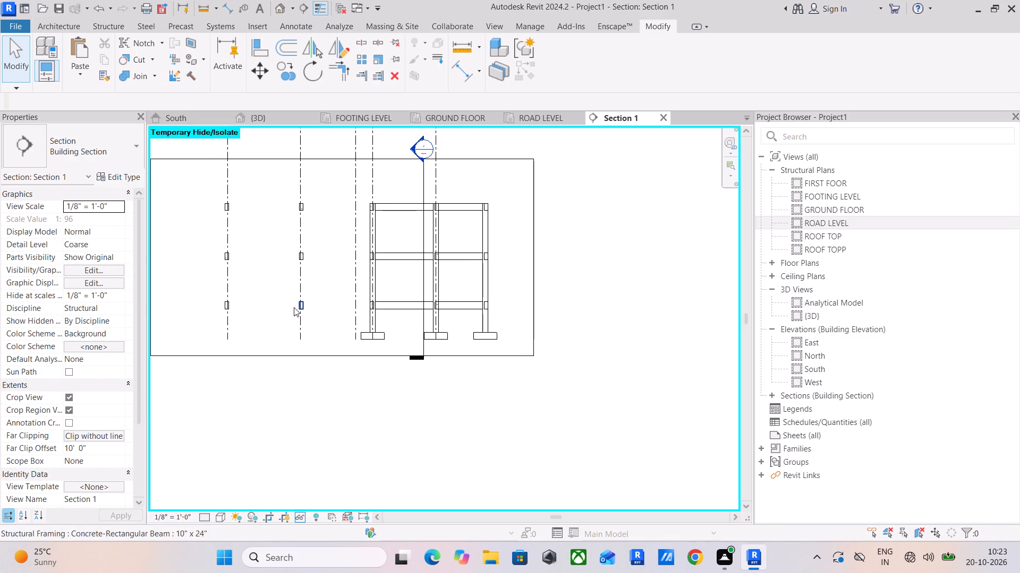
scroll(293, 307, down, 3)
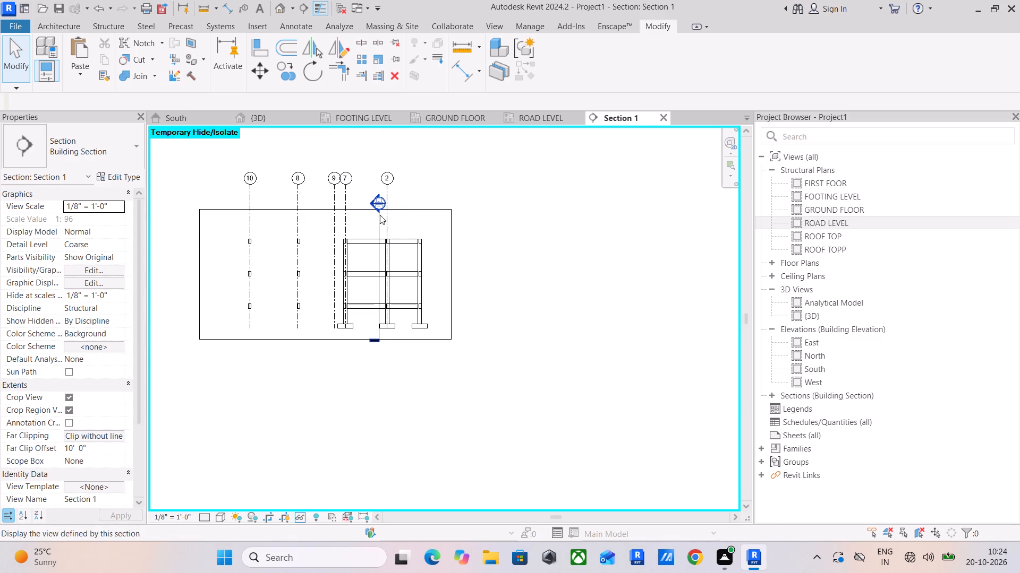
In the GROUND FLOOR plan, move the Section 1 line to just west of grid 1, outside the frame.
click(483, 119)
scroll(458, 246, down, 5)
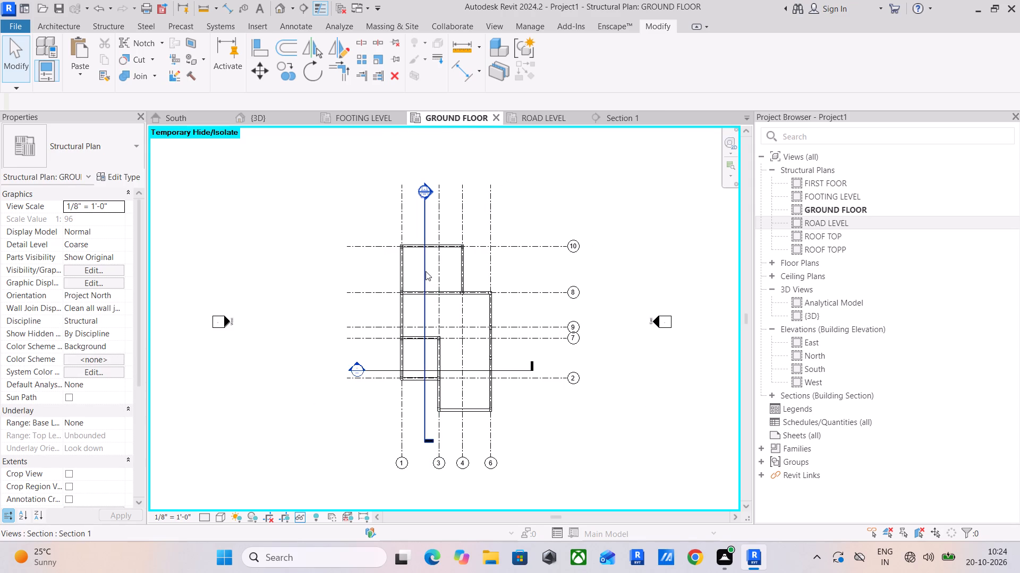
click(426, 271)
drag(423, 276, 392, 276)
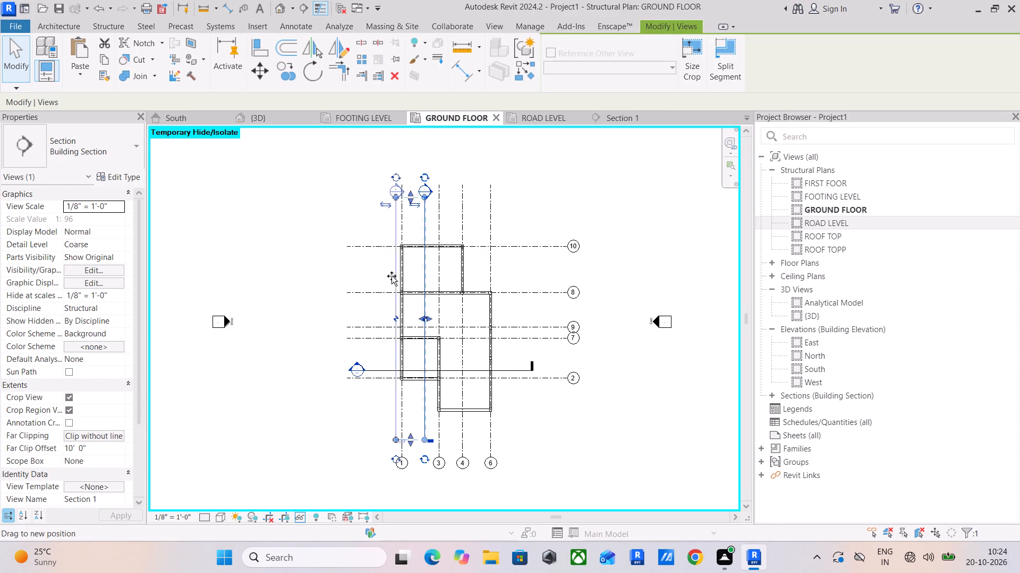
drag(392, 276, 386, 276)
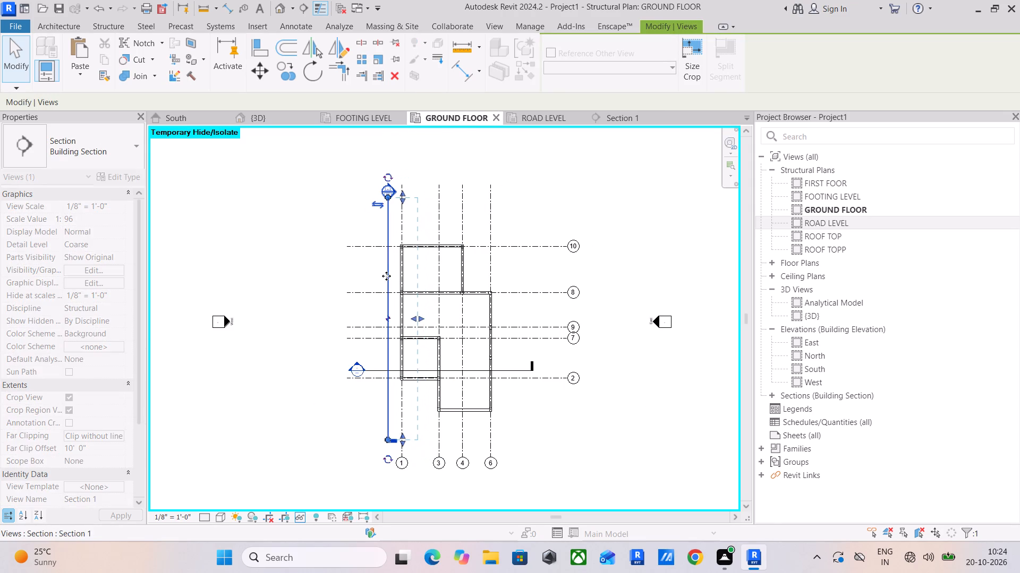
Return to Section 1 and examine the beam-to-column joints and footings along grid 1 at every level.
click(601, 116)
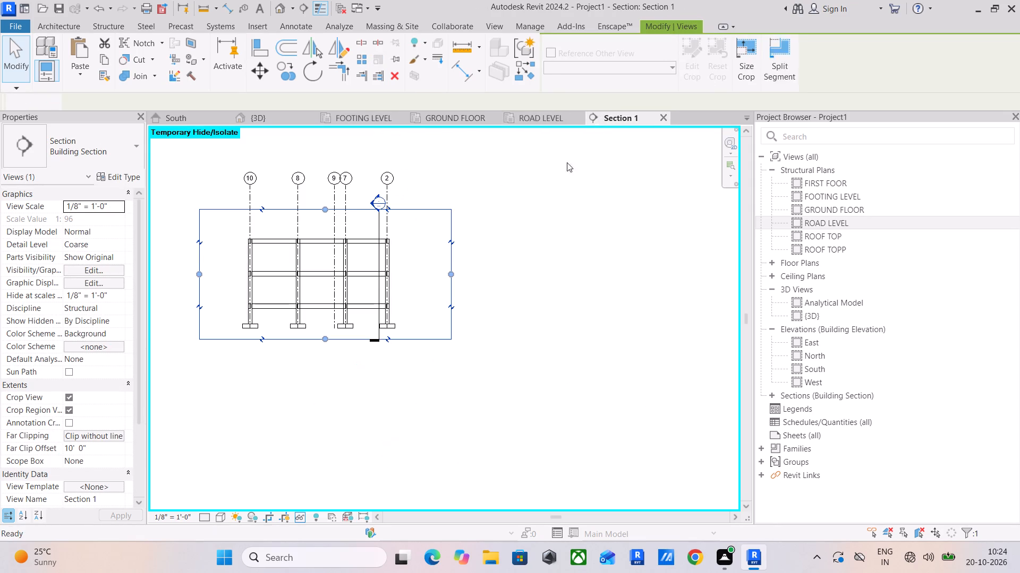
click(429, 254)
scroll(370, 292, up, 5)
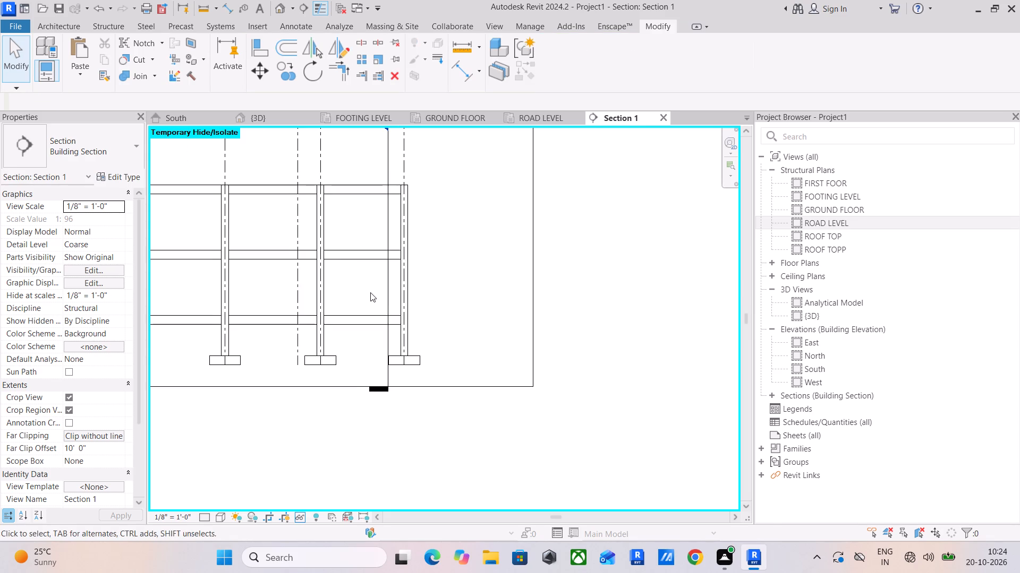
middle_drag(376, 292, 452, 293)
scroll(485, 242, up, 5)
scroll(471, 286, up, 4)
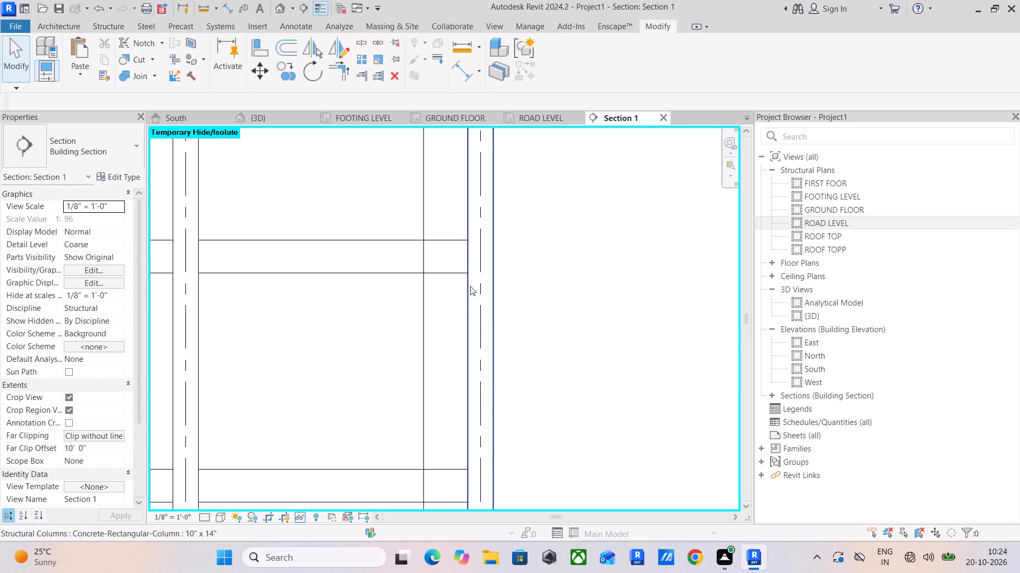
scroll(473, 257, down, 3)
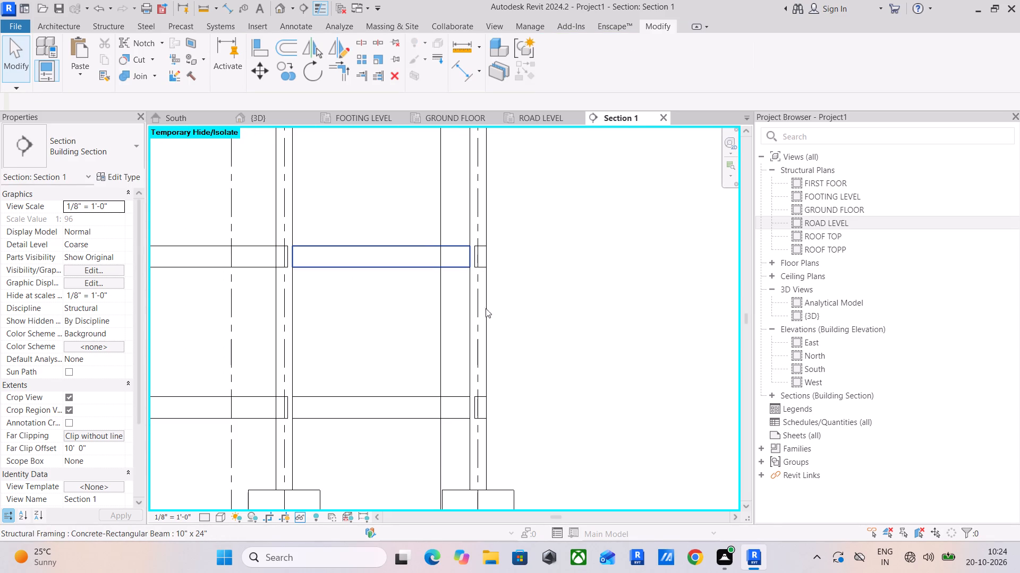
scroll(492, 322, down, 4)
middle_drag(493, 322, 554, 299)
scroll(433, 357, up, 5)
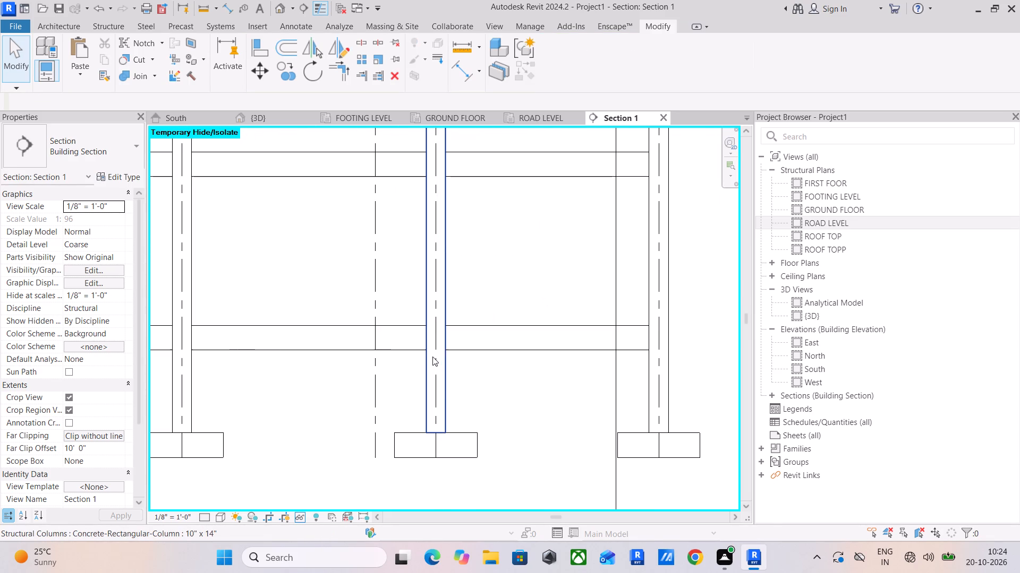
scroll(432, 357, down, 4)
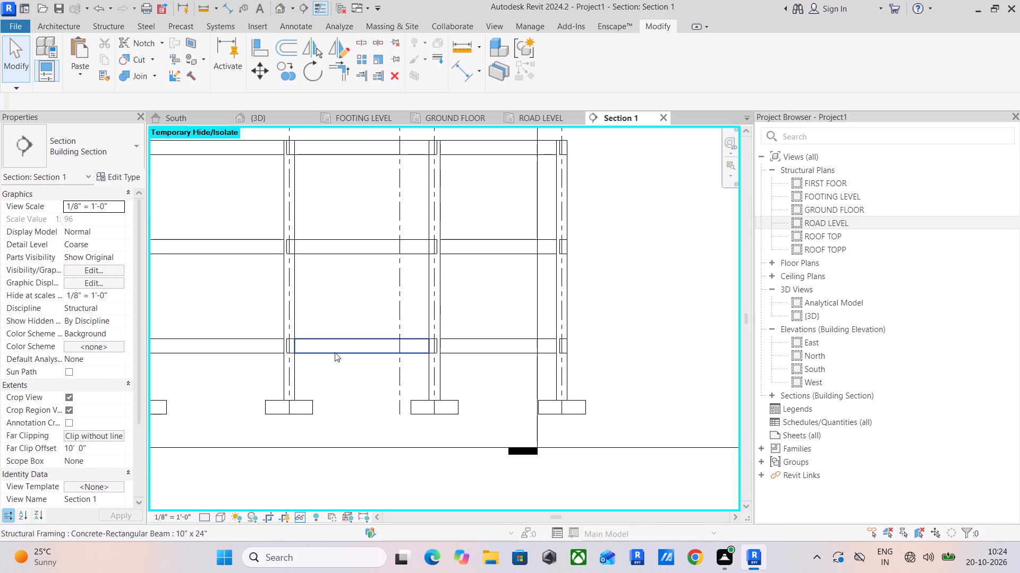
middle_drag(313, 275, 492, 257)
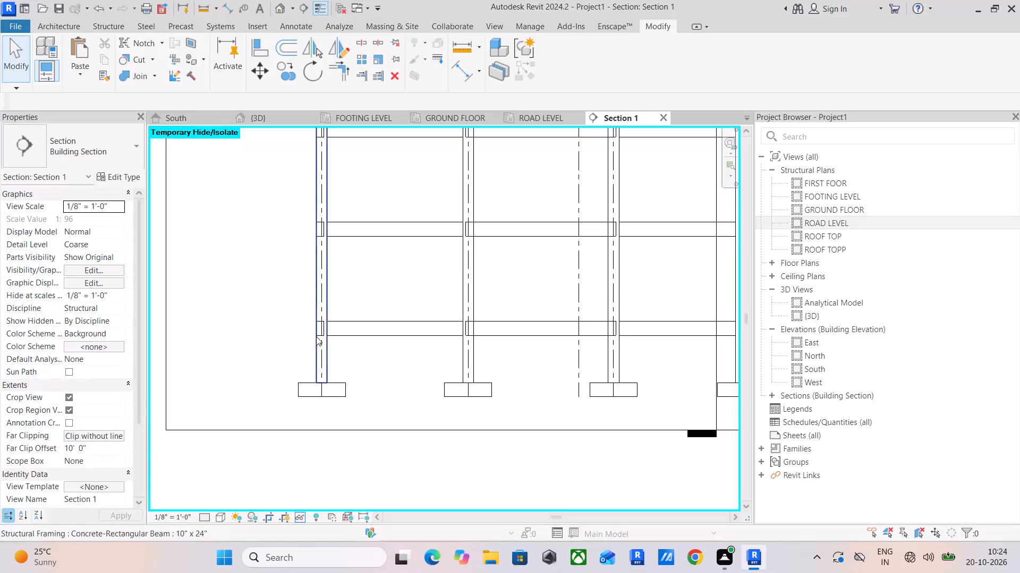
scroll(313, 335, up, 9)
middle_drag(321, 331, 335, 325)
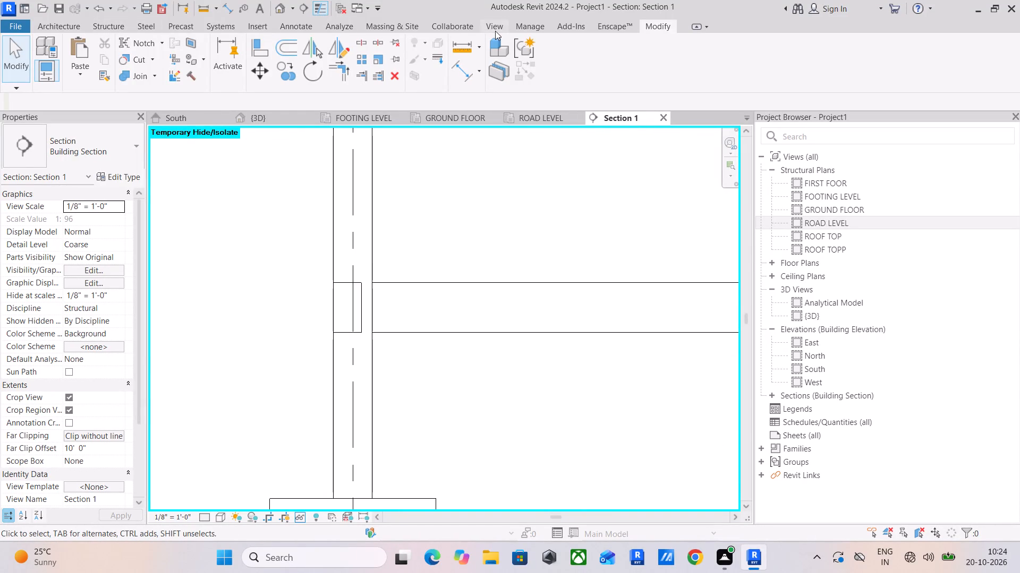
Add a rebar cover setting named "beam cover" with a cover of 20 mm.
click(119, 28)
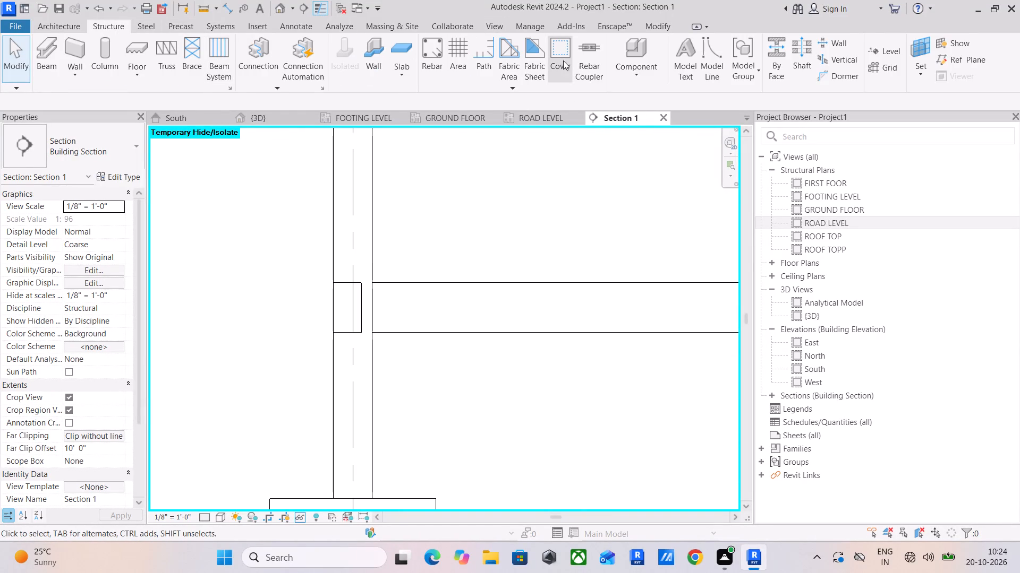
click(555, 62)
click(313, 105)
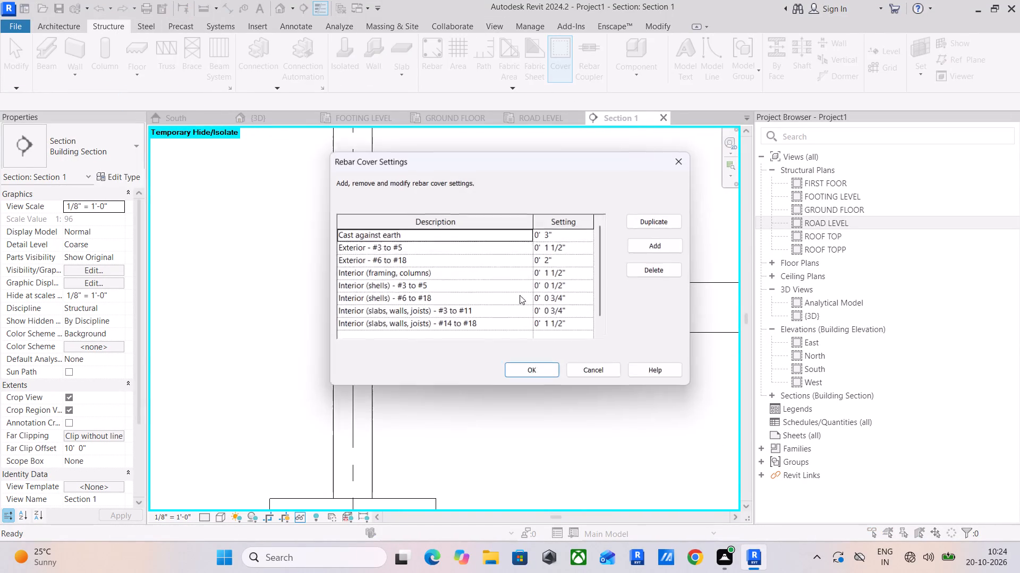
click(653, 248)
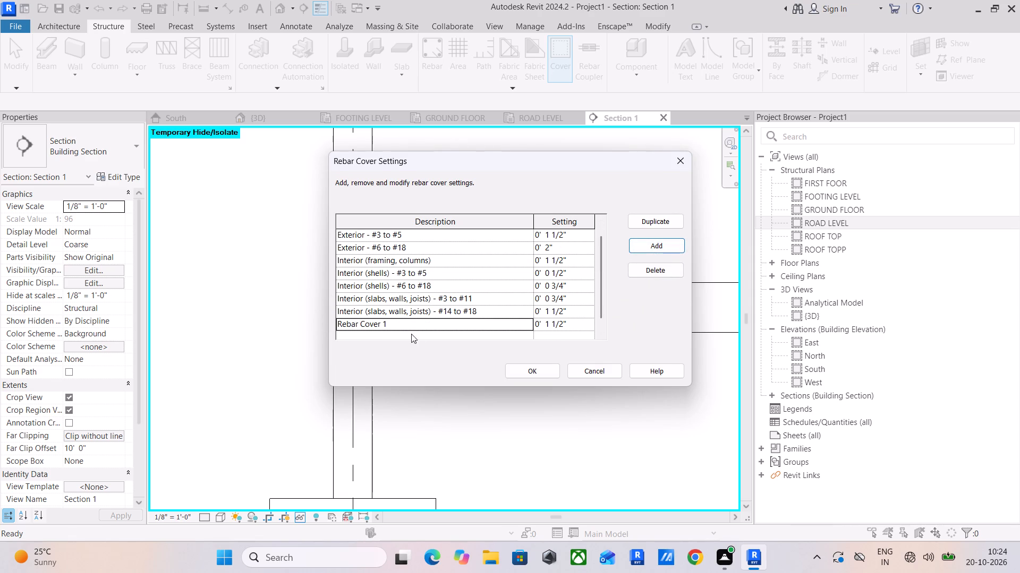
click(416, 323)
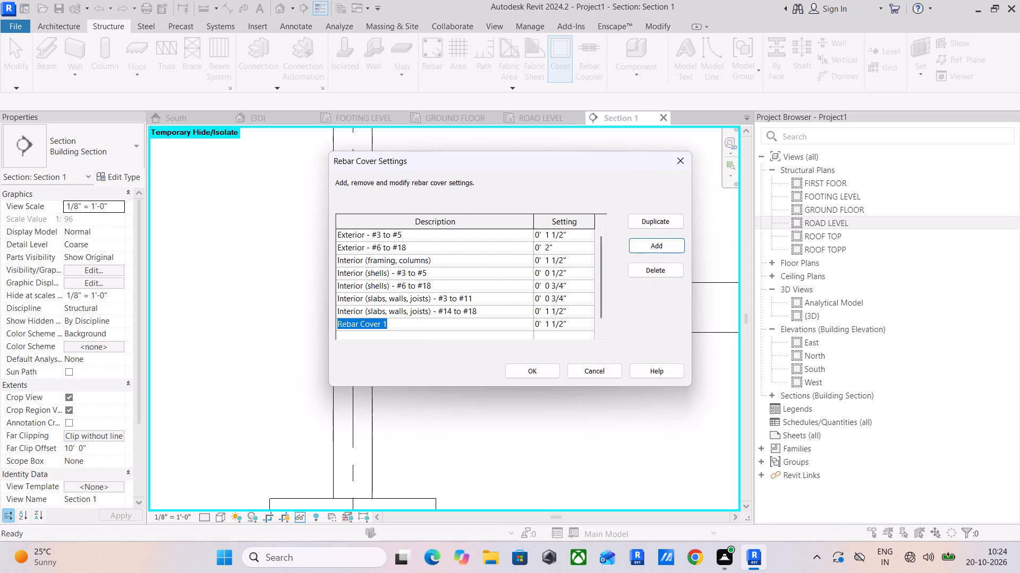
key(c)
key(BackSpace)
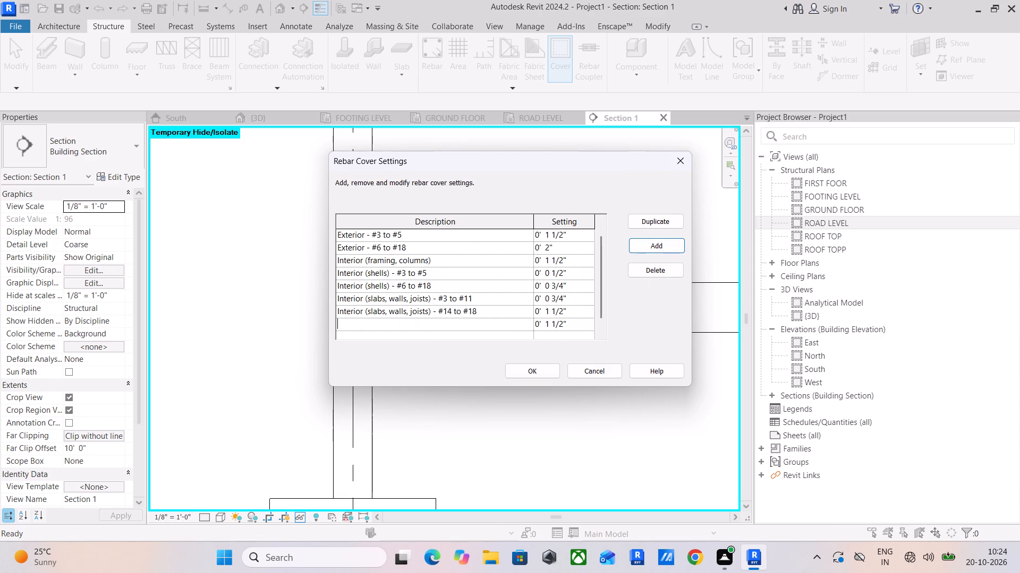
text(beam cover)
click(585, 322)
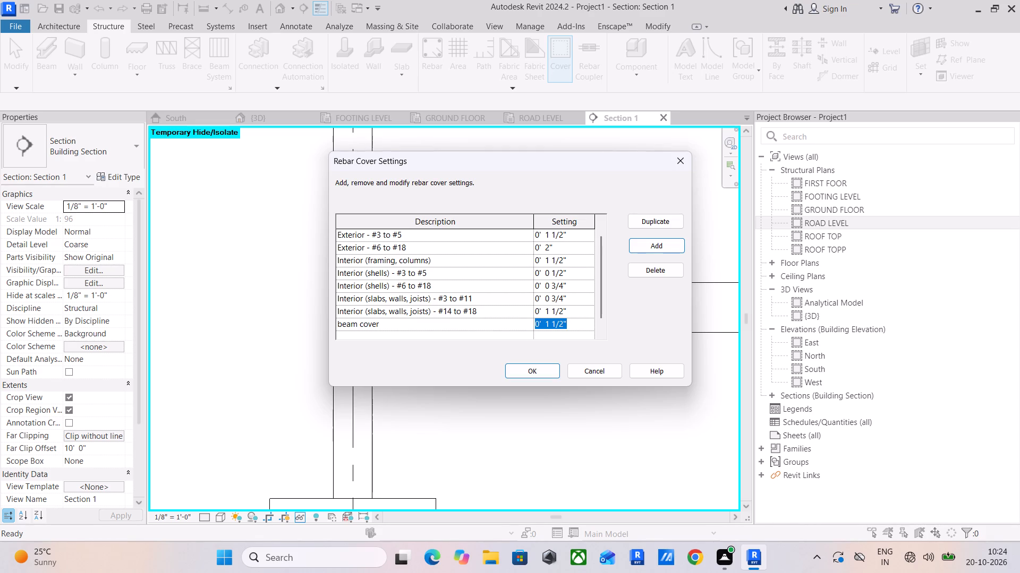
text(20)
text(mm)
key(Return)
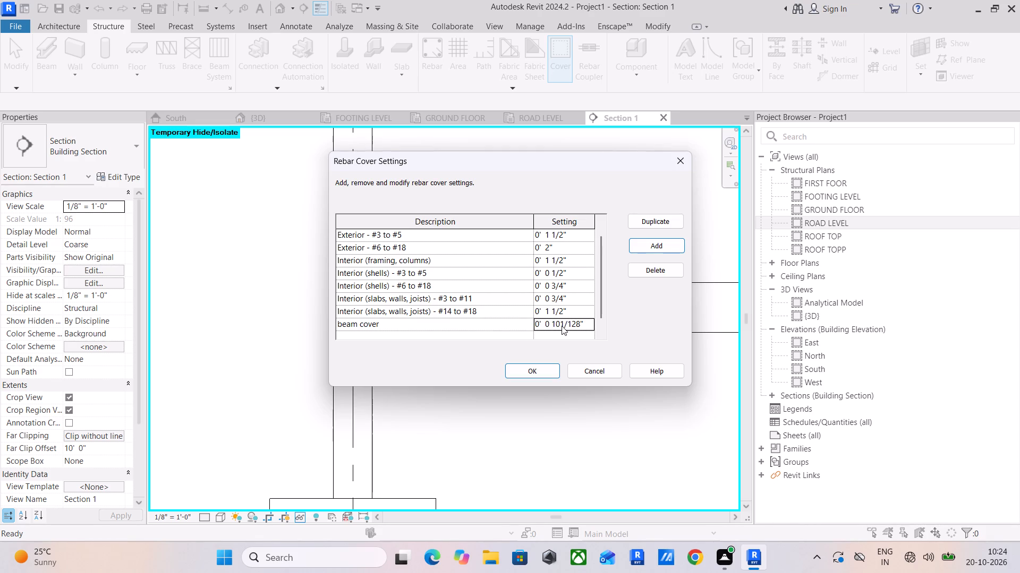
click(528, 368)
Assign the "beam cover" rebar cover to the lowest beam shown end-on at the end column in Section 1.
click(342, 329)
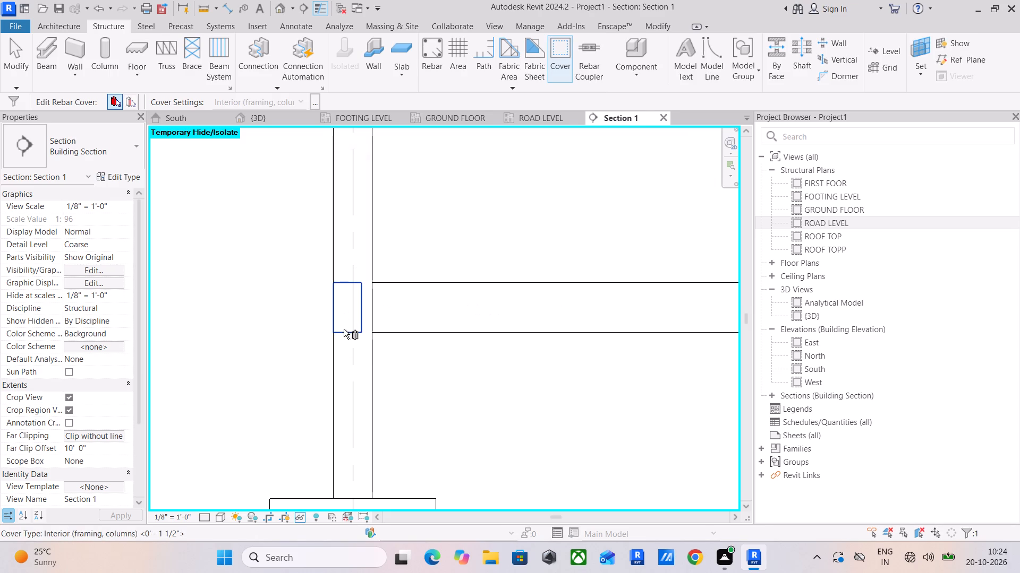
click(300, 99)
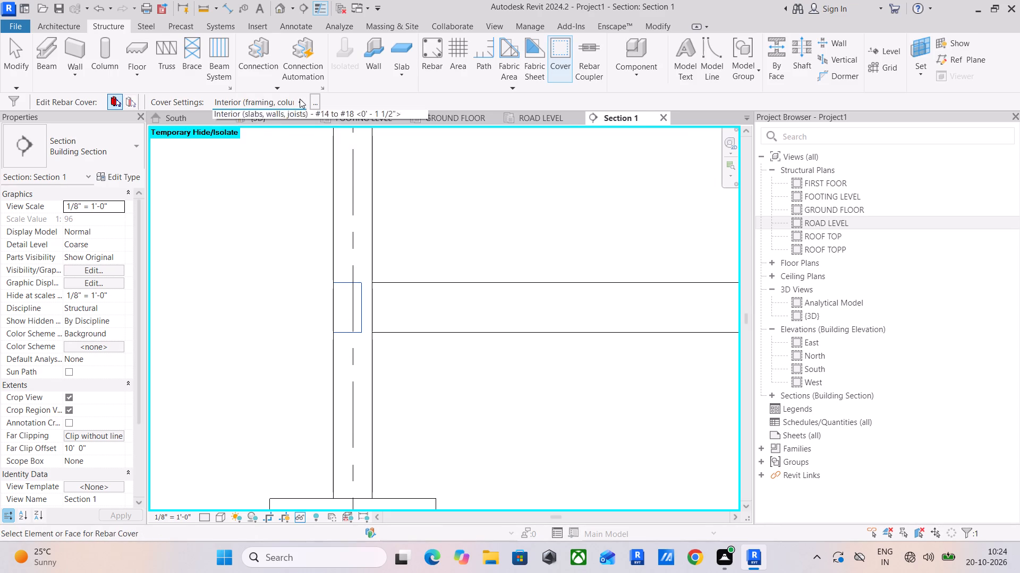
click(265, 111)
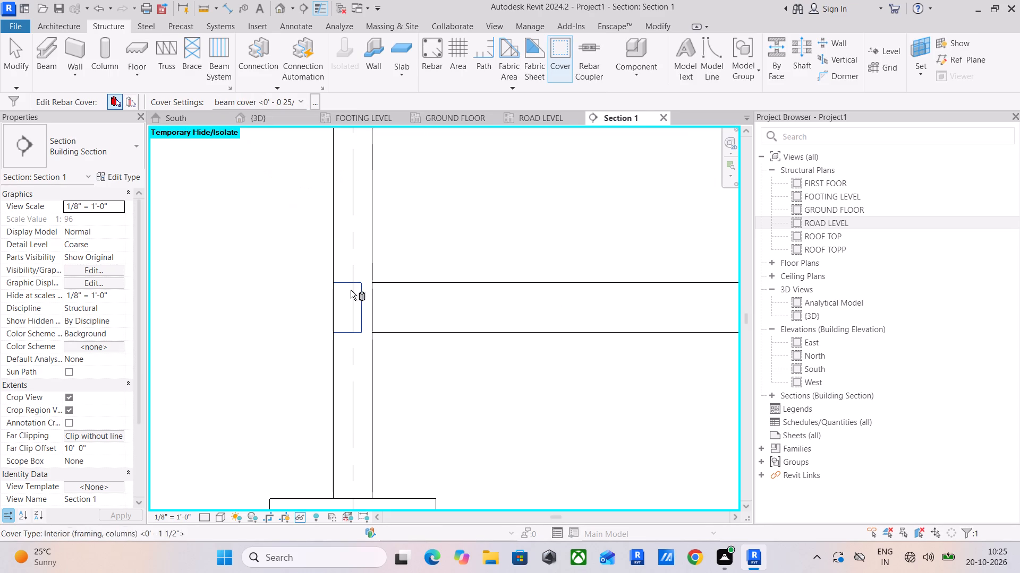
click(349, 331)
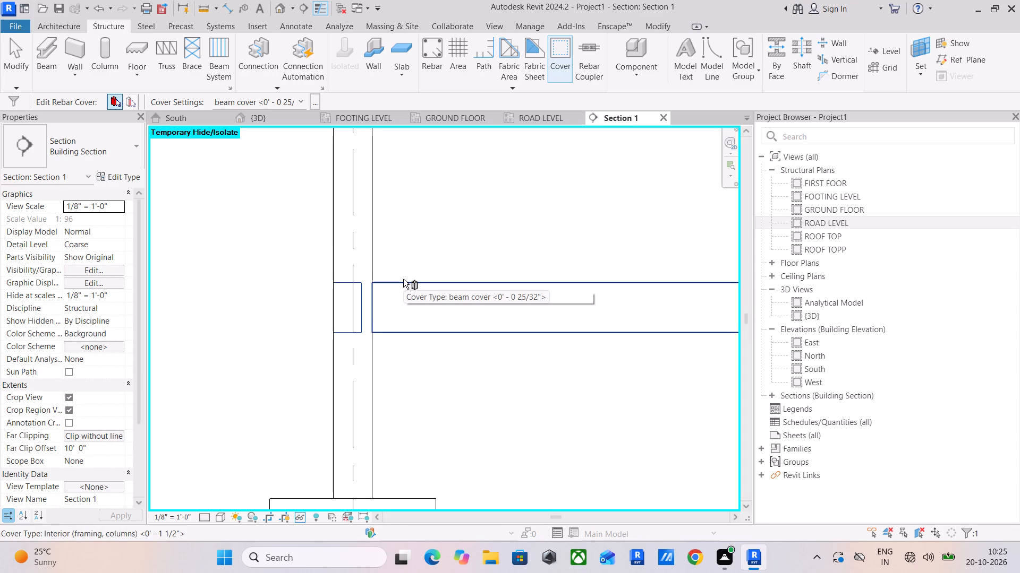
scroll(403, 261, down, 7)
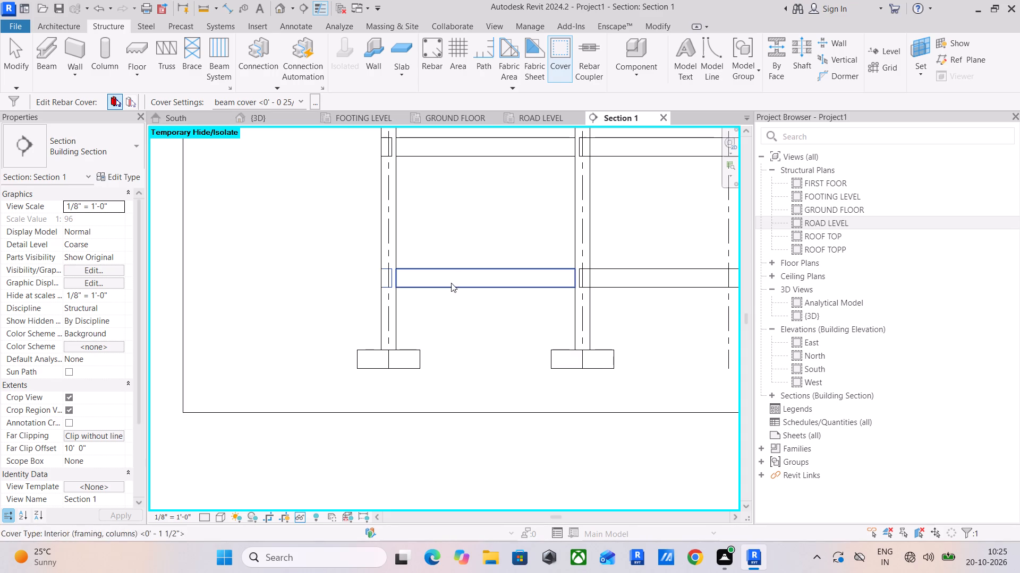
key(Escape)
key(Escape)
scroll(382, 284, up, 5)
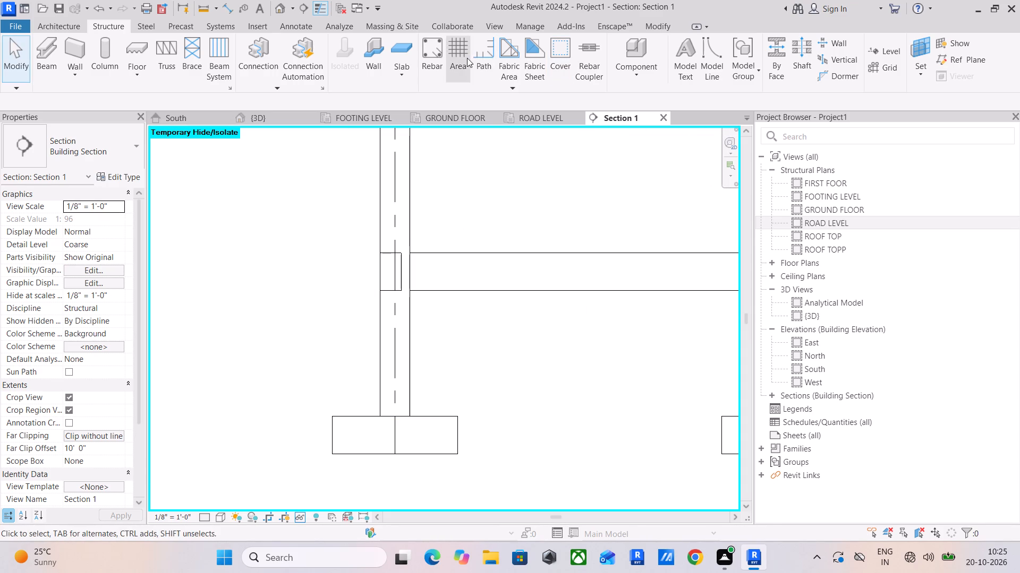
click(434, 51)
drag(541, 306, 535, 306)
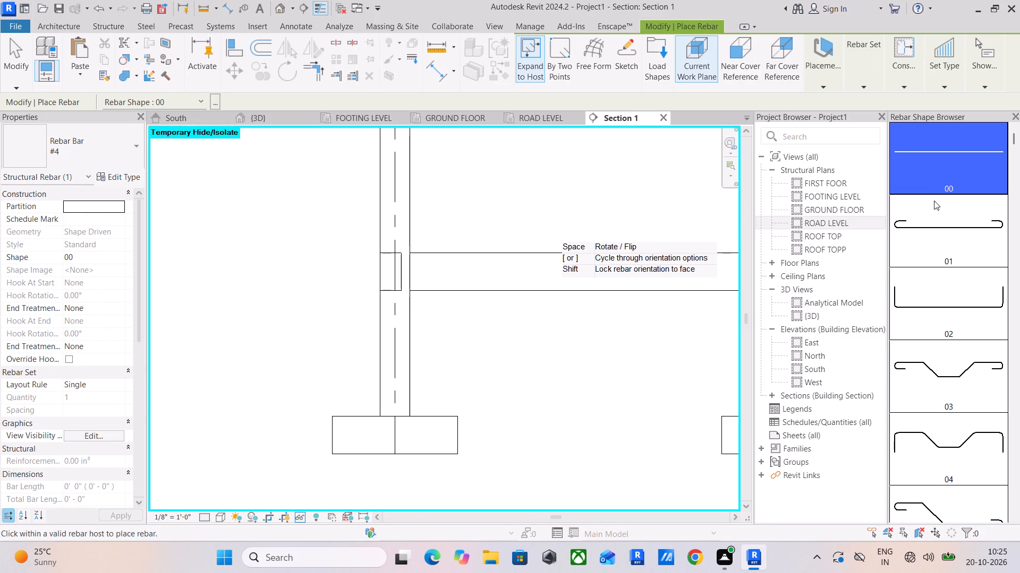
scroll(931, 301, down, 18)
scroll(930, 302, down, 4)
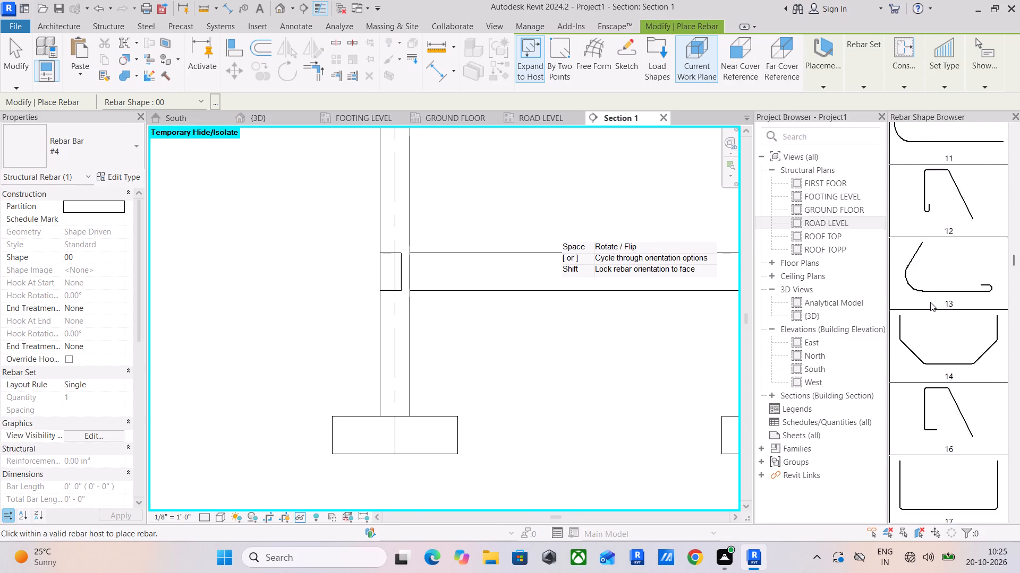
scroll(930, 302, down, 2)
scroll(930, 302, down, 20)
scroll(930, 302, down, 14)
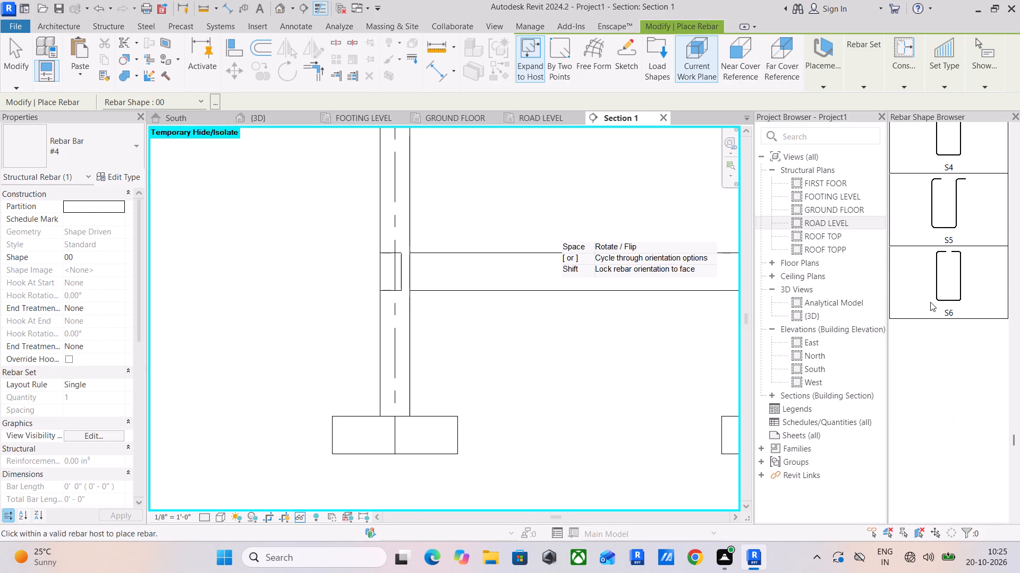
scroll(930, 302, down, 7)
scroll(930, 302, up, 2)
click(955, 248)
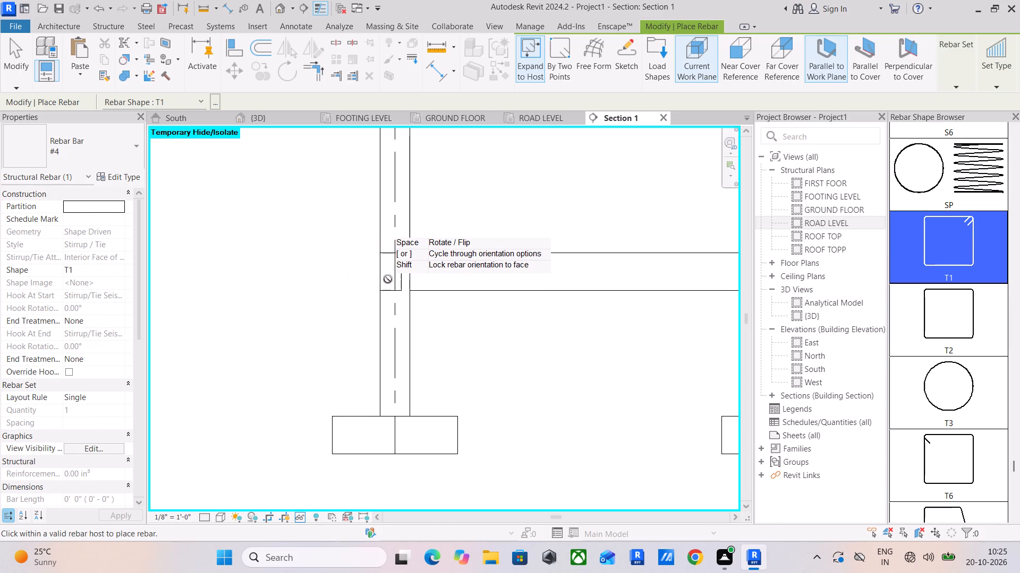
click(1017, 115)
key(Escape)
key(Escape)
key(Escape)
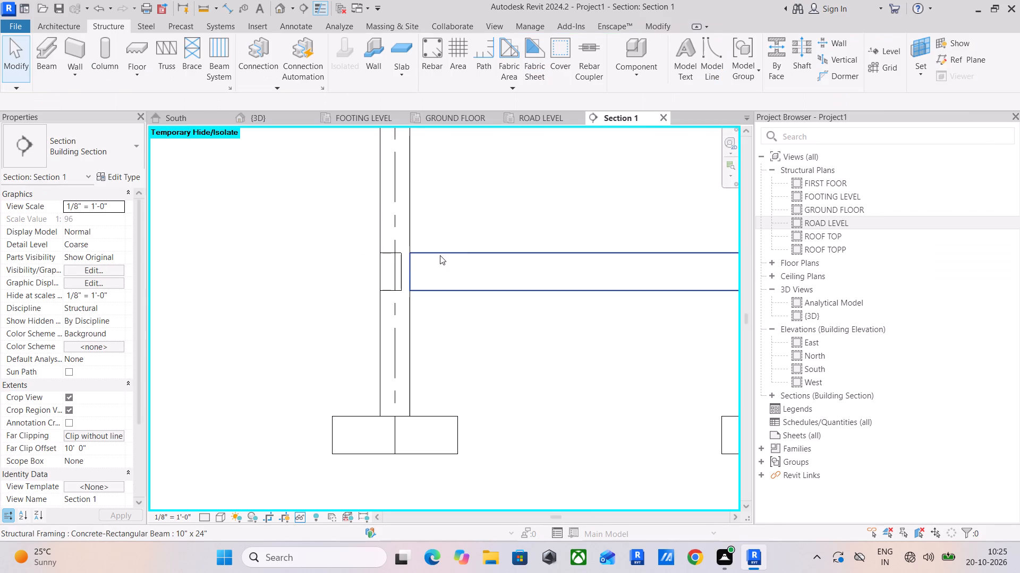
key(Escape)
Reopen the rebar cover settings from the end-on beam and add a setting named "BEAM COVER" with a 1" cover.
click(563, 56)
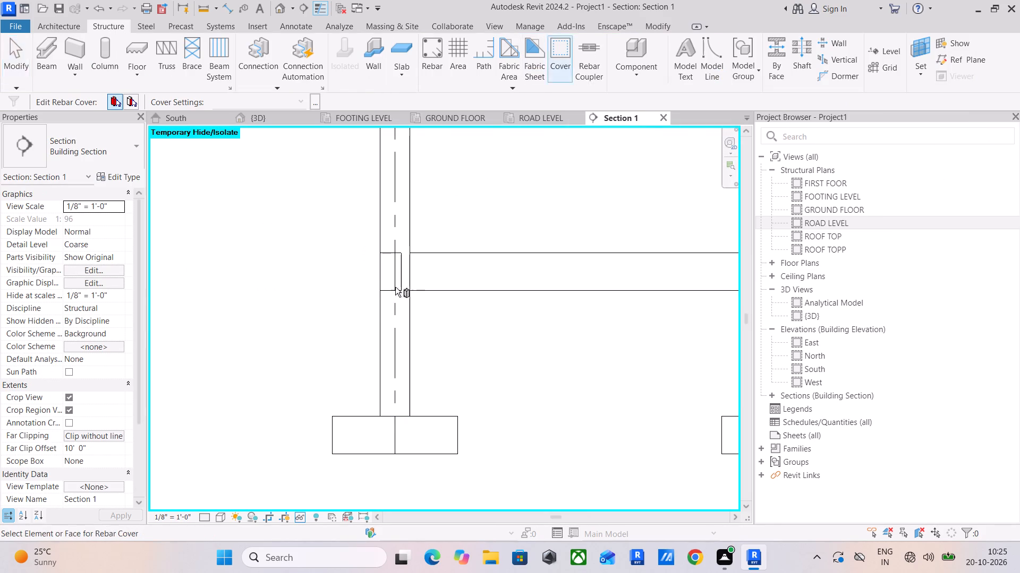
scroll(390, 253, up, 2)
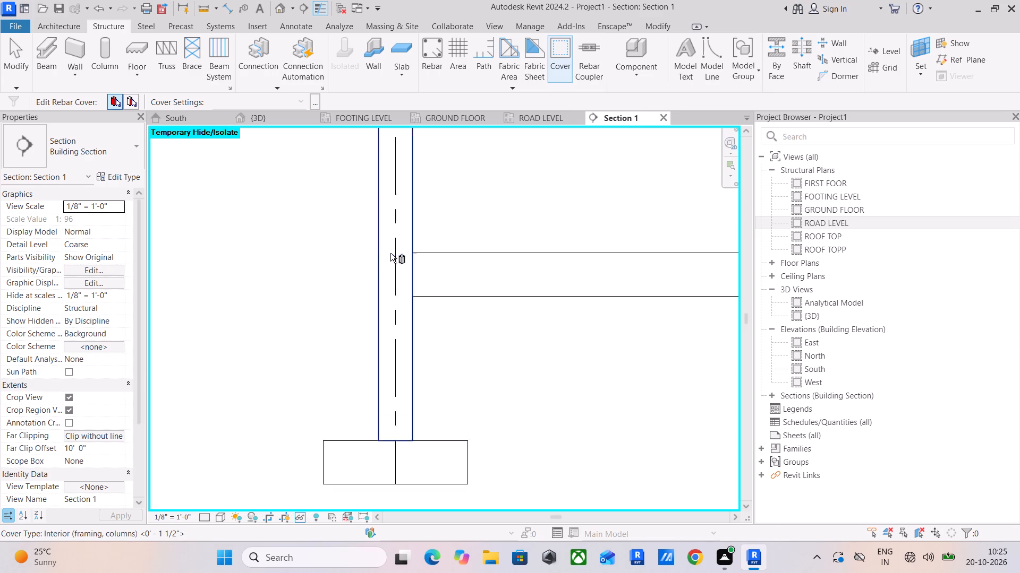
scroll(390, 253, up, 3)
click(383, 256)
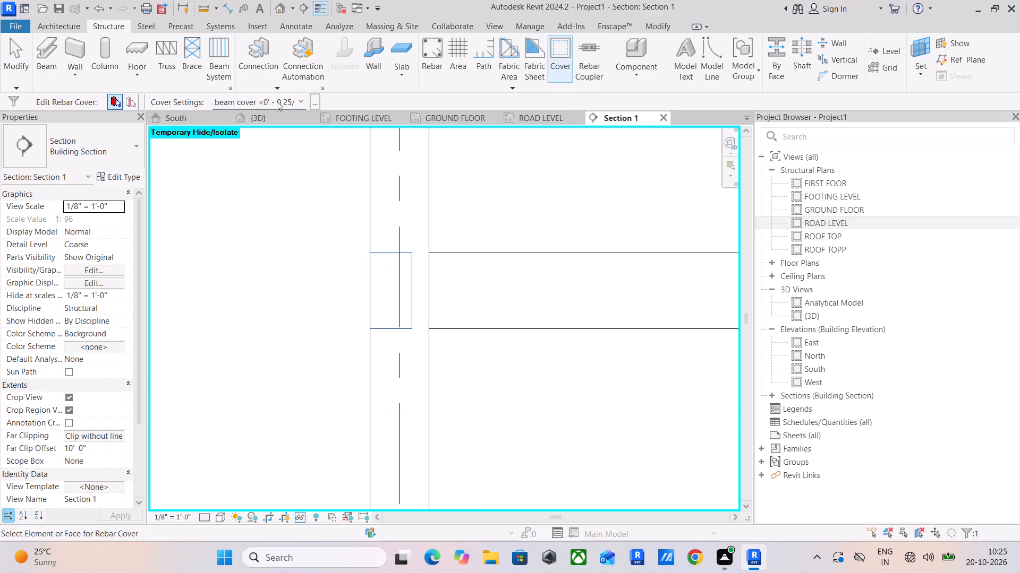
click(299, 100)
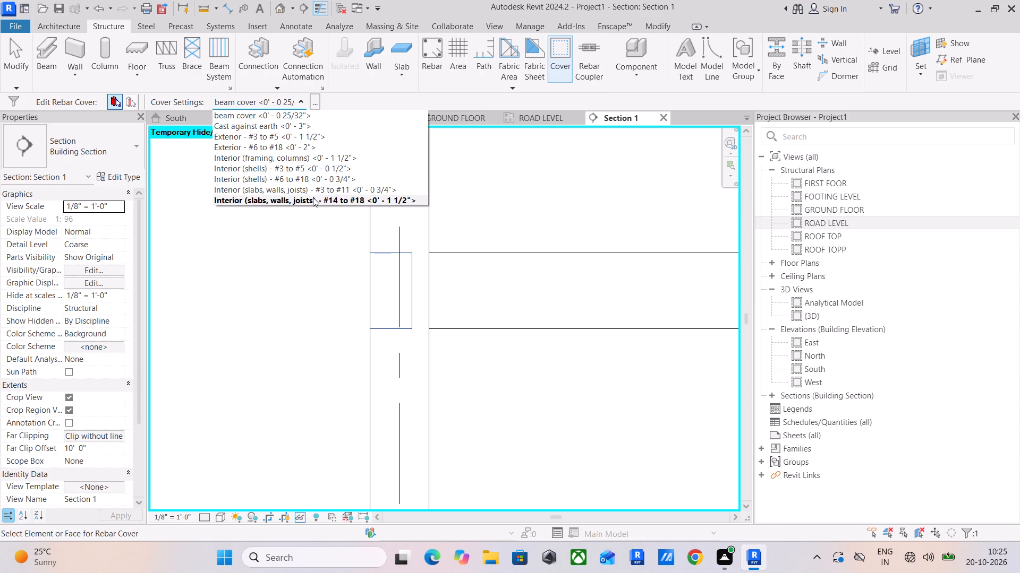
right_click(313, 197)
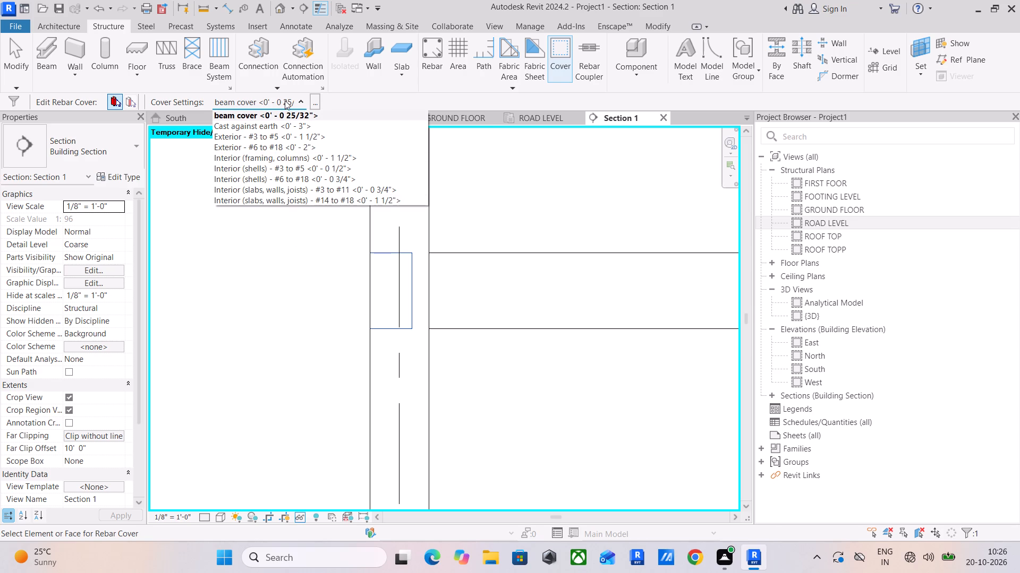
click(309, 102)
click(314, 104)
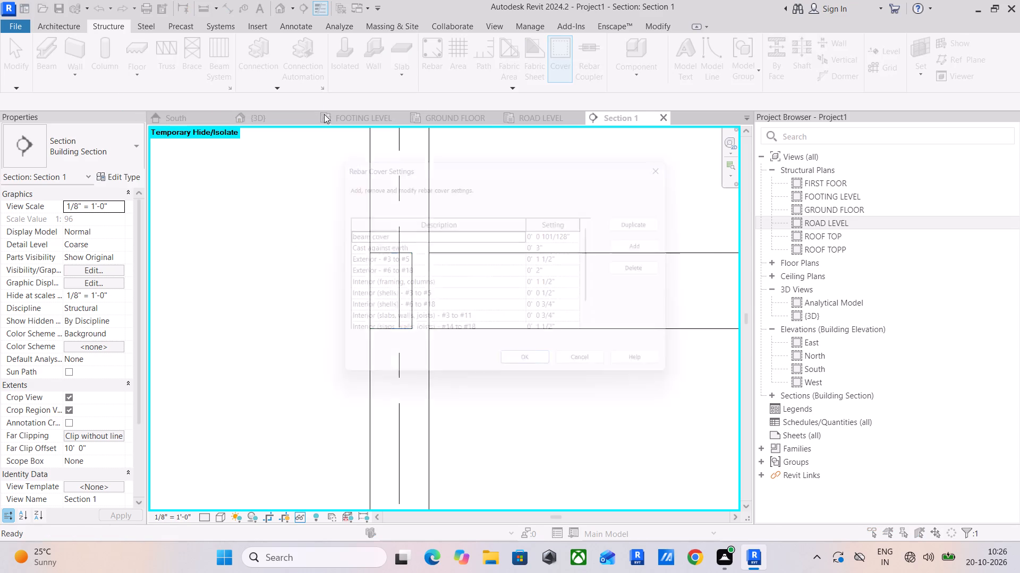
click(665, 242)
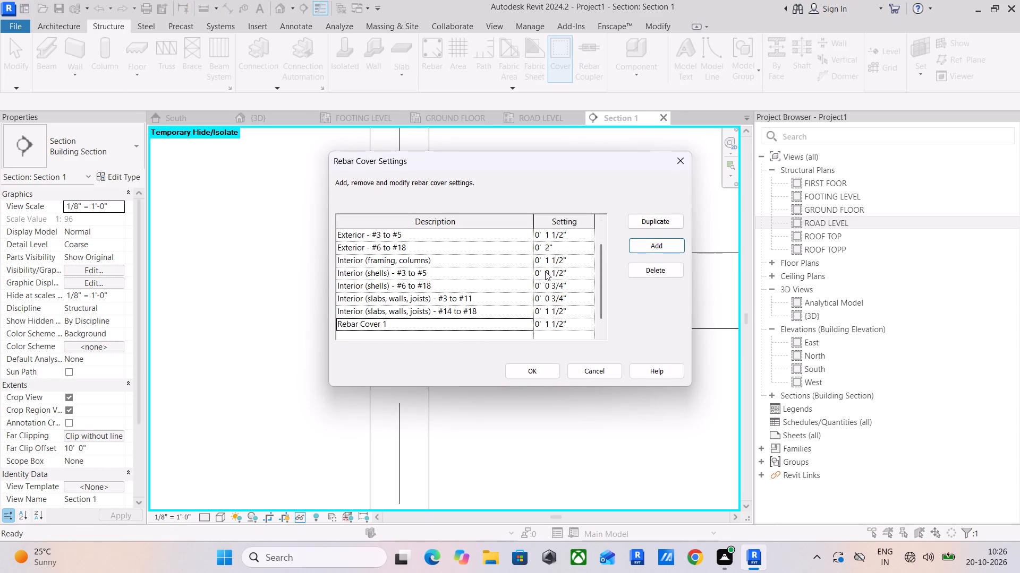
click(478, 323)
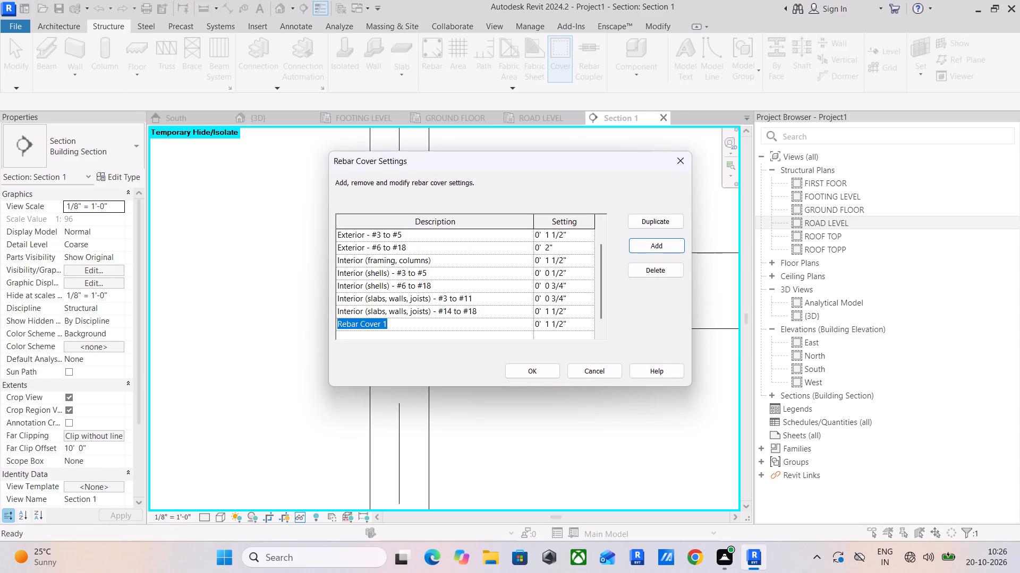
text(beam)
key(BackSpace)
key(BackSpace)
key(BackSpace)
key(BackSpace)
key(BackSpace)
key(BackSpace)
key(BackSpace)
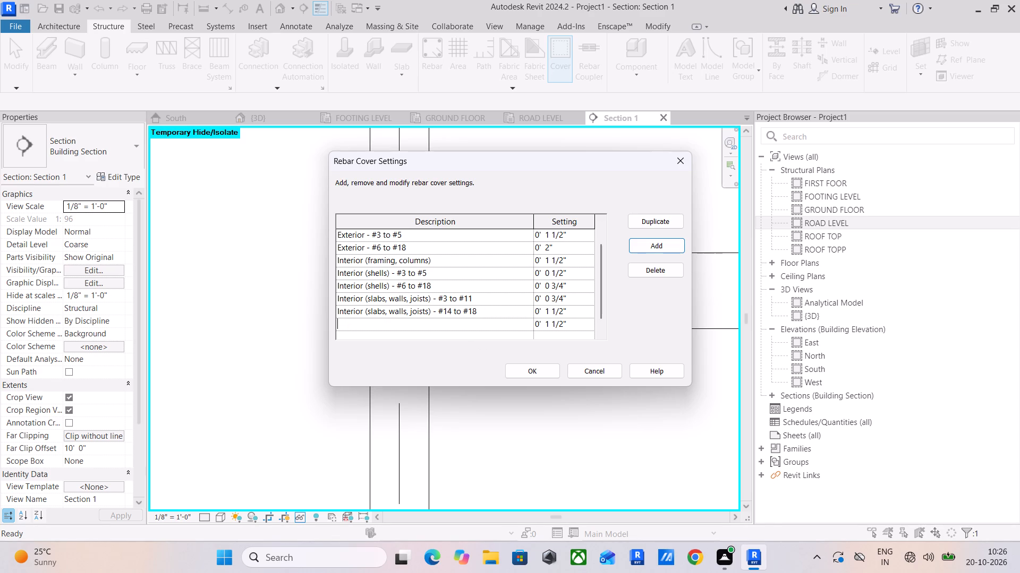
text(BEAM COVER)
key(space)
click(583, 323)
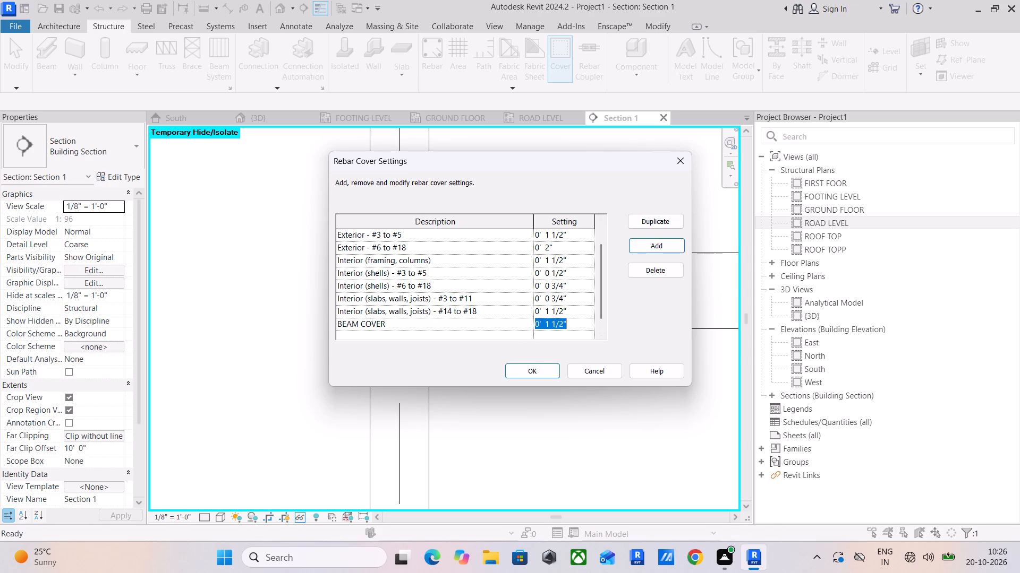
text(1")
key(Return)
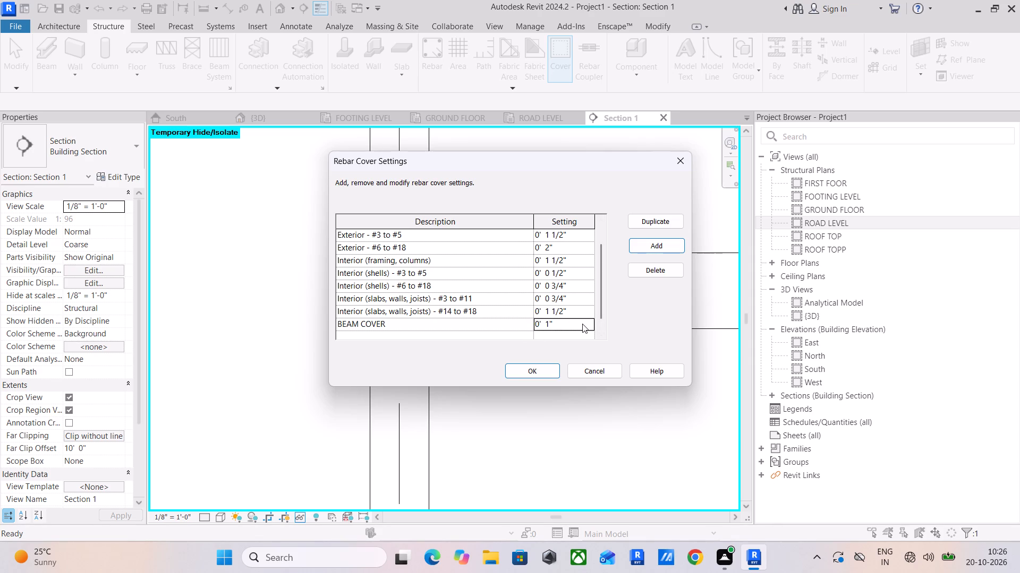
Add one more rebar cover setting with its default name and value, and accept the cover settings.
click(653, 242)
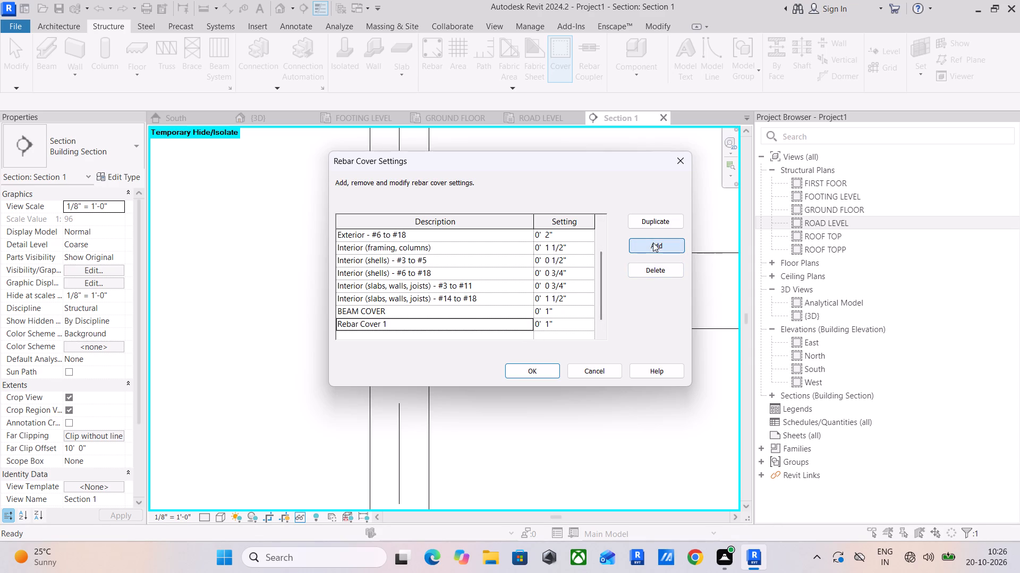
click(633, 329)
click(539, 364)
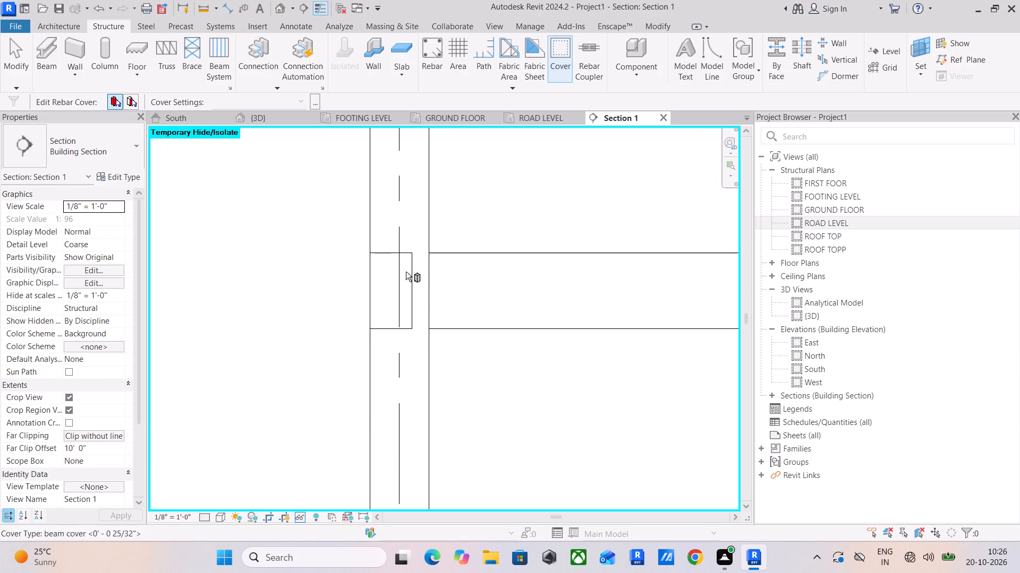
Assign the 1" BEAM COVER rebar cover to the lowest end-on beam at the end column and check it in the beam's properties.
click(409, 275)
click(293, 102)
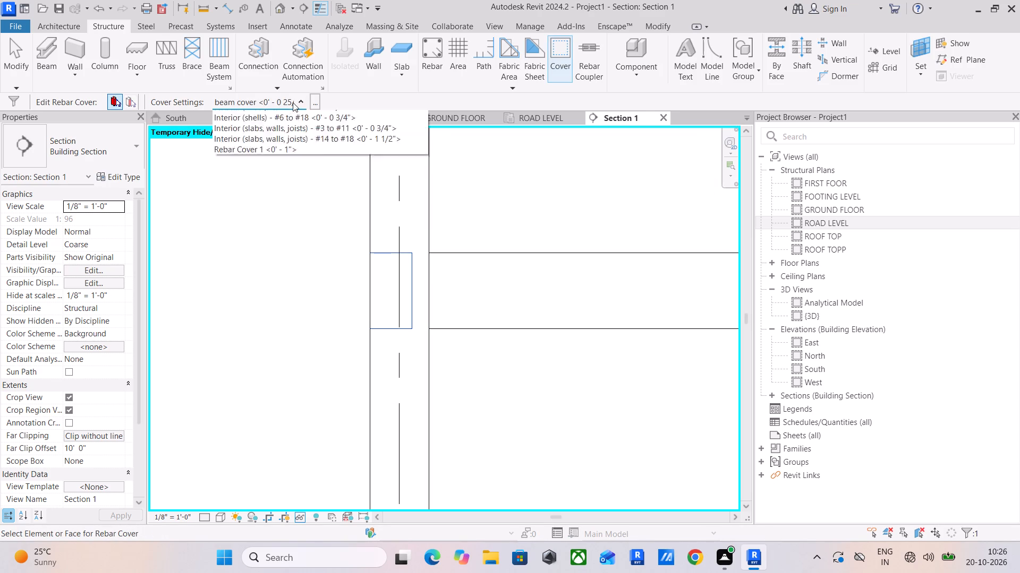
click(264, 117)
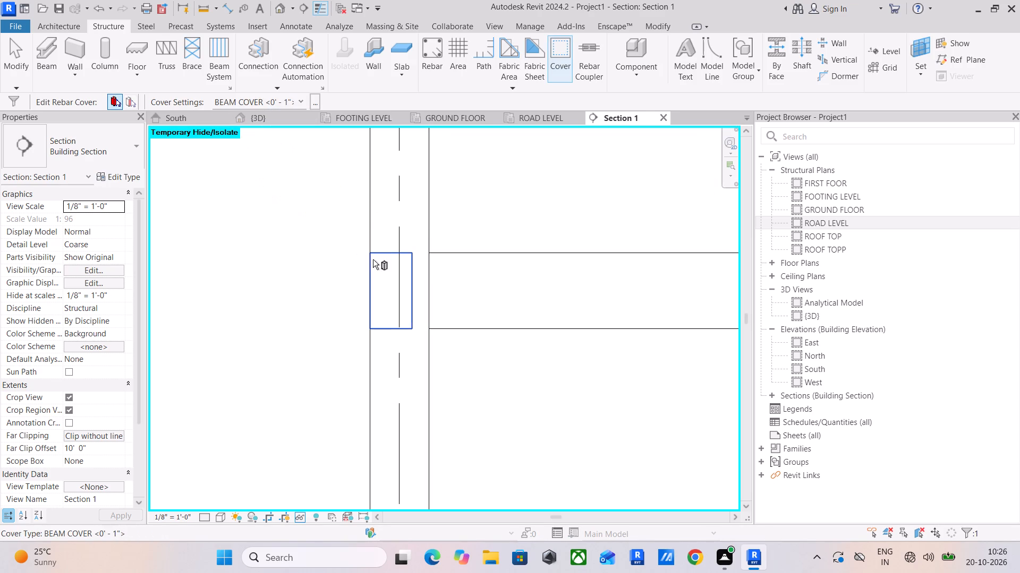
click(376, 254)
key(Escape)
key(Escape)
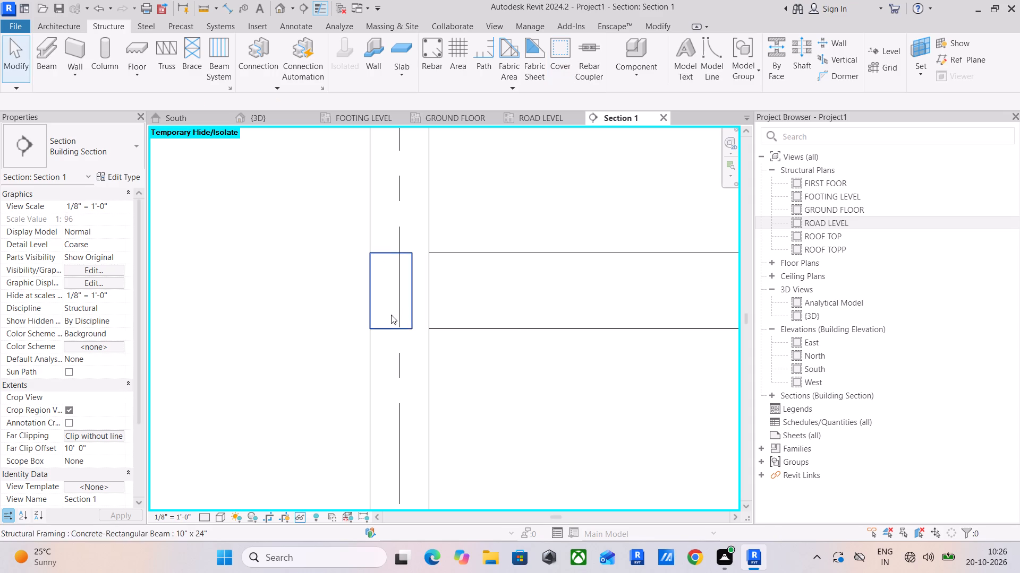
key(Escape)
scroll(388, 328, down, 3)
middle_drag(388, 328, 349, 258)
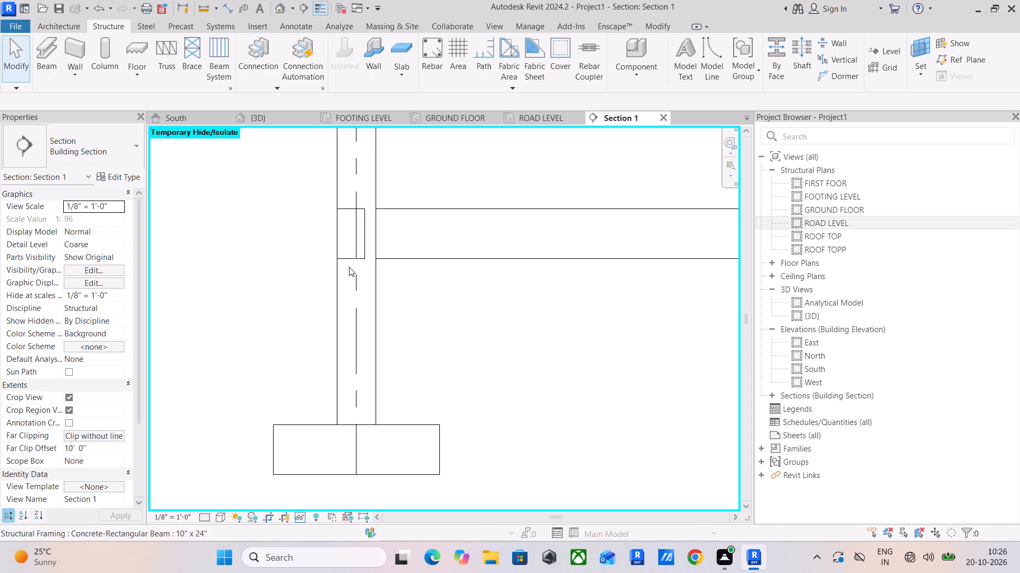
click(346, 255)
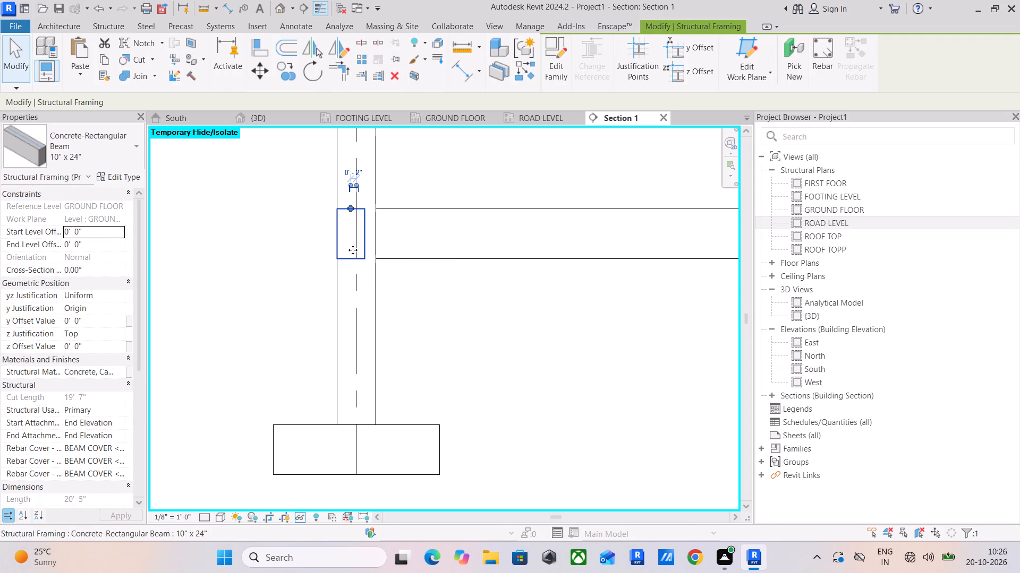
key(Escape)
key(Escape)
Assign the 1" BEAM COVER rebar cover to the lowest beam at the far column in Section 1.
scroll(373, 230, down, 5)
middle_drag(471, 244, 396, 249)
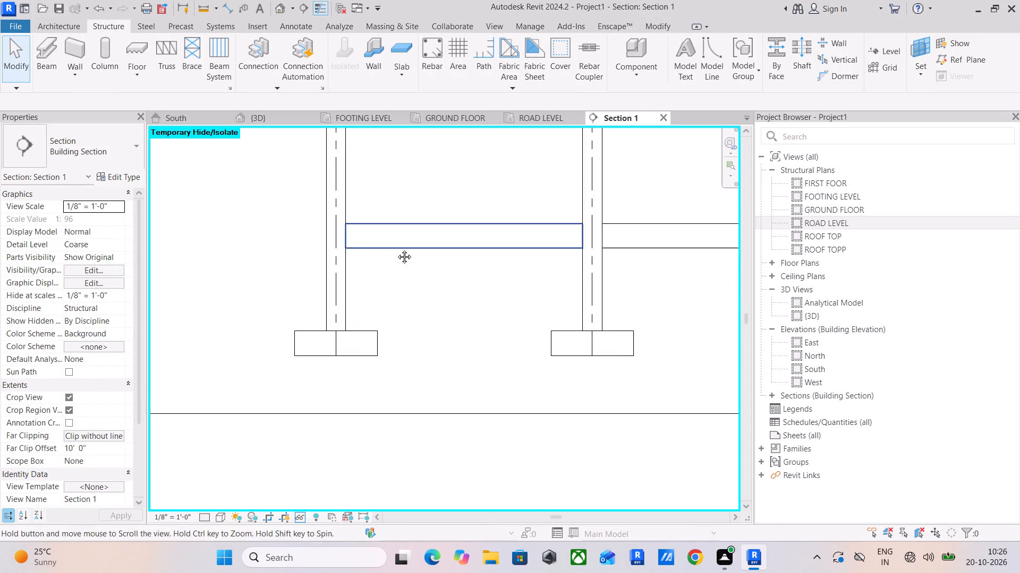
middle_drag(396, 249, 348, 242)
scroll(504, 214, up, 4)
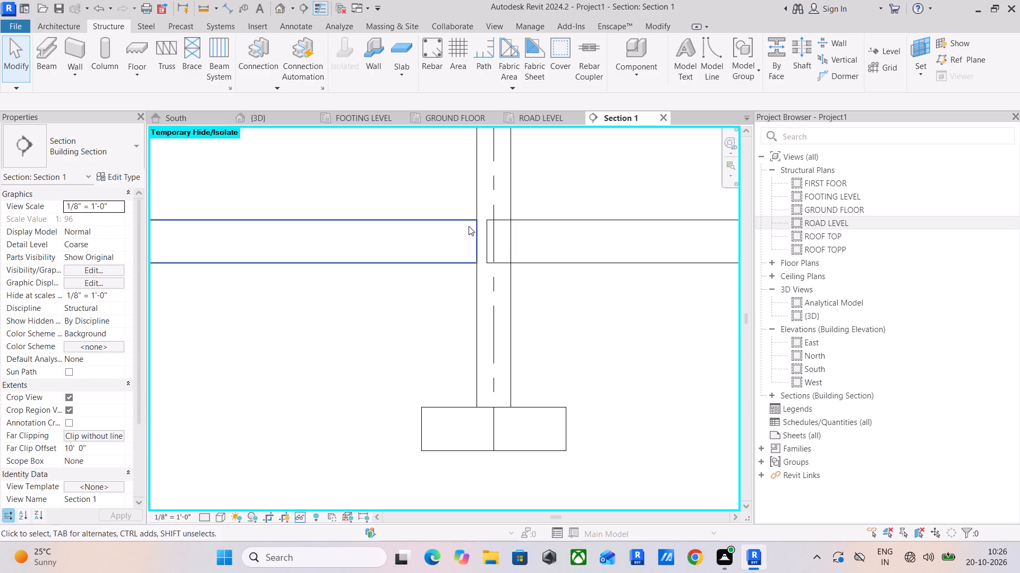
click(558, 59)
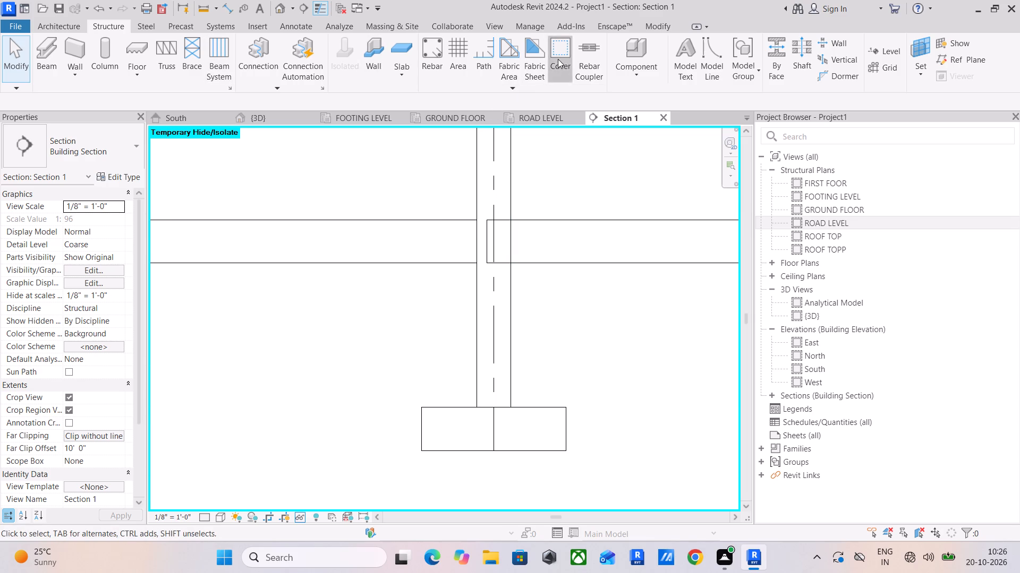
scroll(498, 219, up, 4)
click(501, 220)
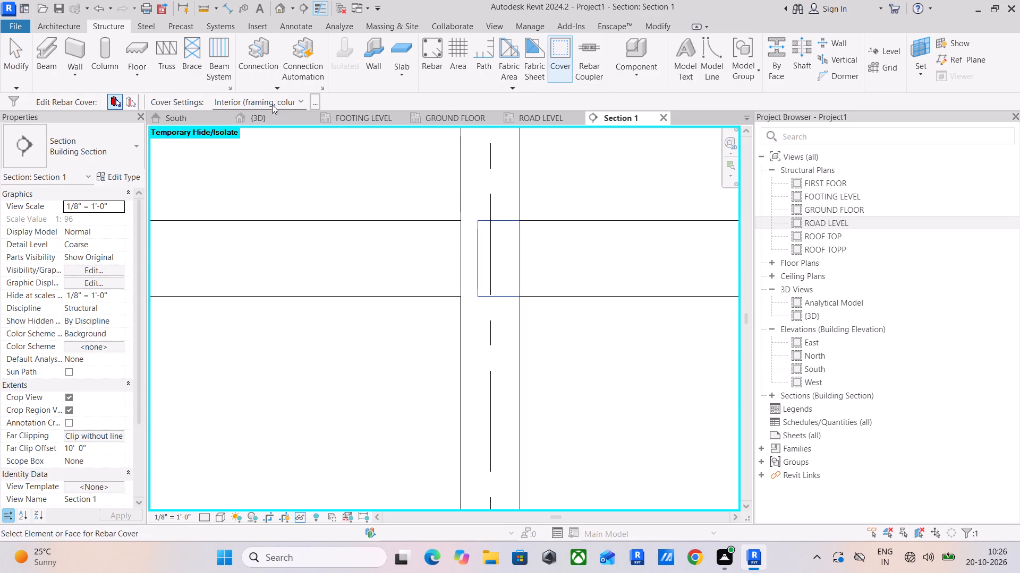
click(302, 99)
click(271, 115)
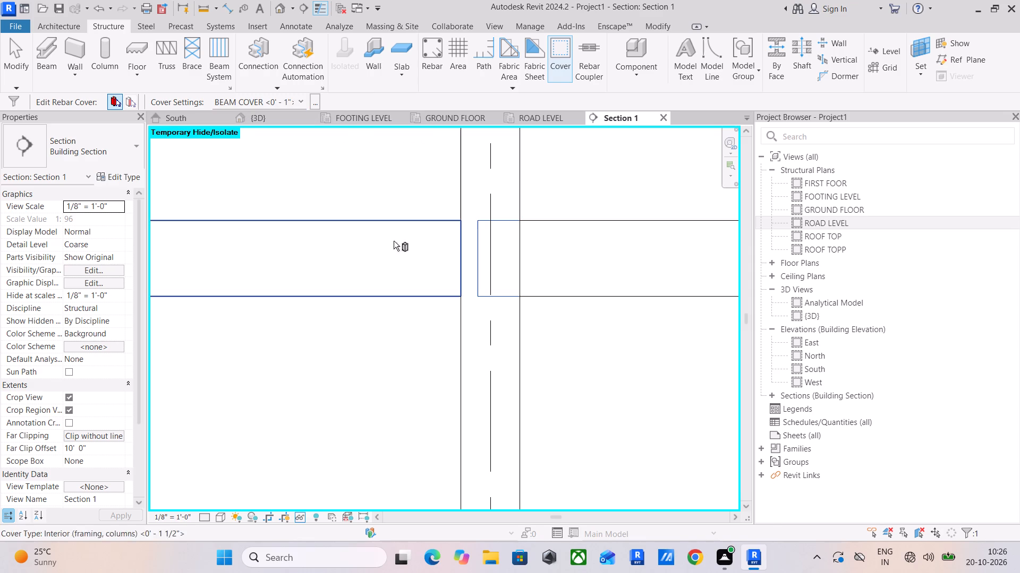
click(475, 247)
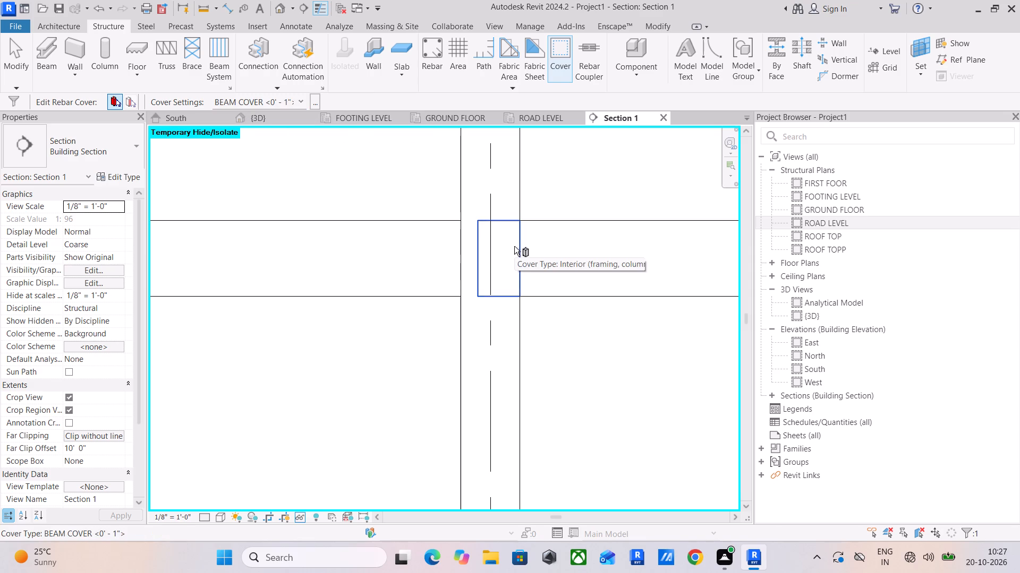
double_click(514, 246)
triple_click(509, 246)
click(509, 246)
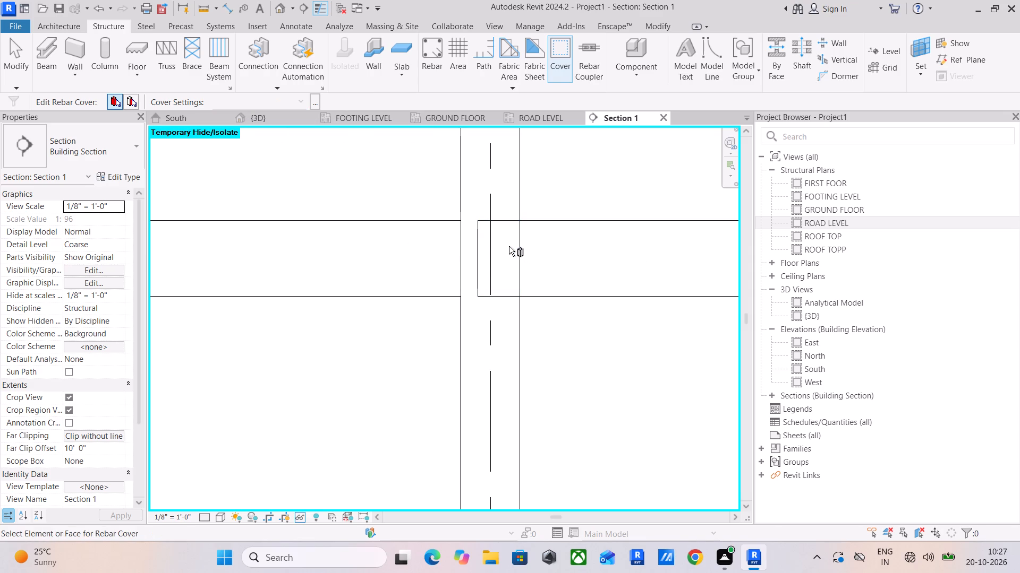
Start placing structural rebar, accept the rebar shape notice and choose rebar shape T1.
click(428, 54)
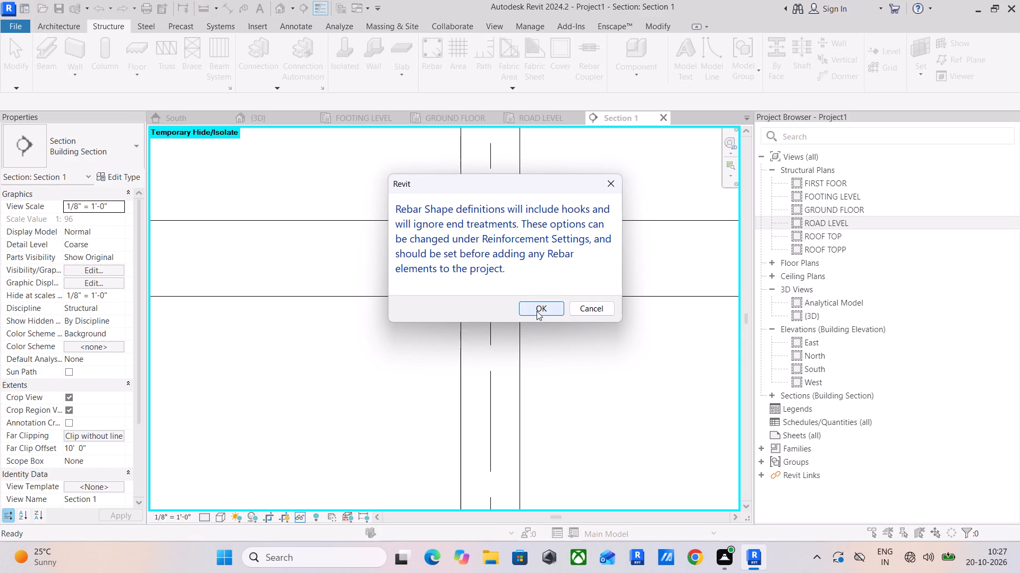
click(537, 307)
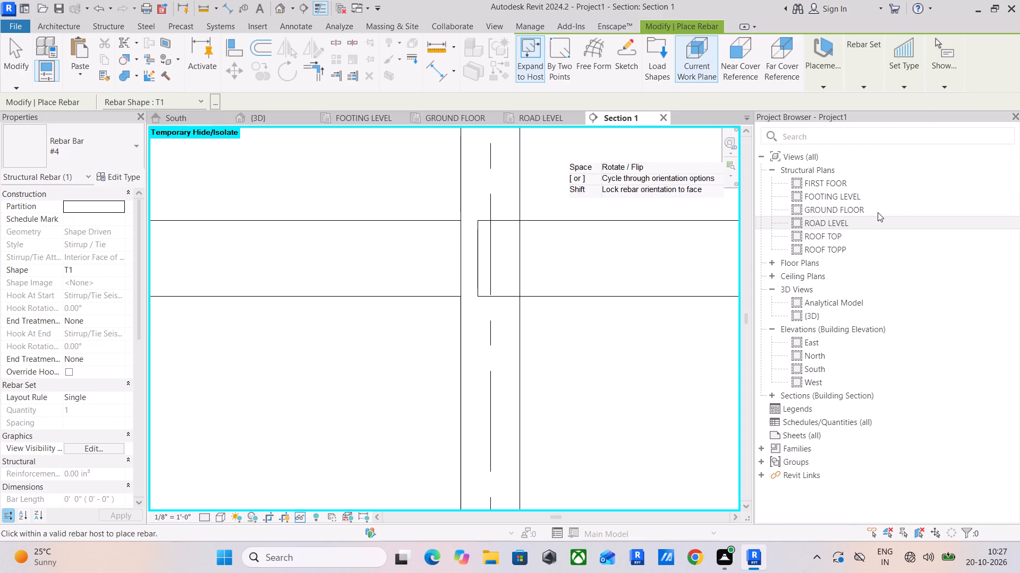
click(211, 105)
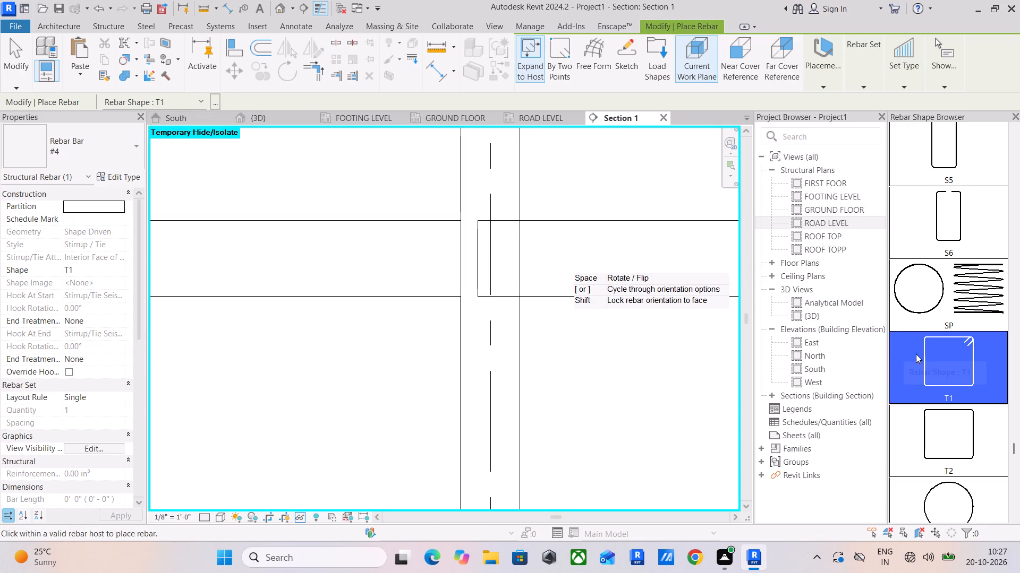
click(933, 364)
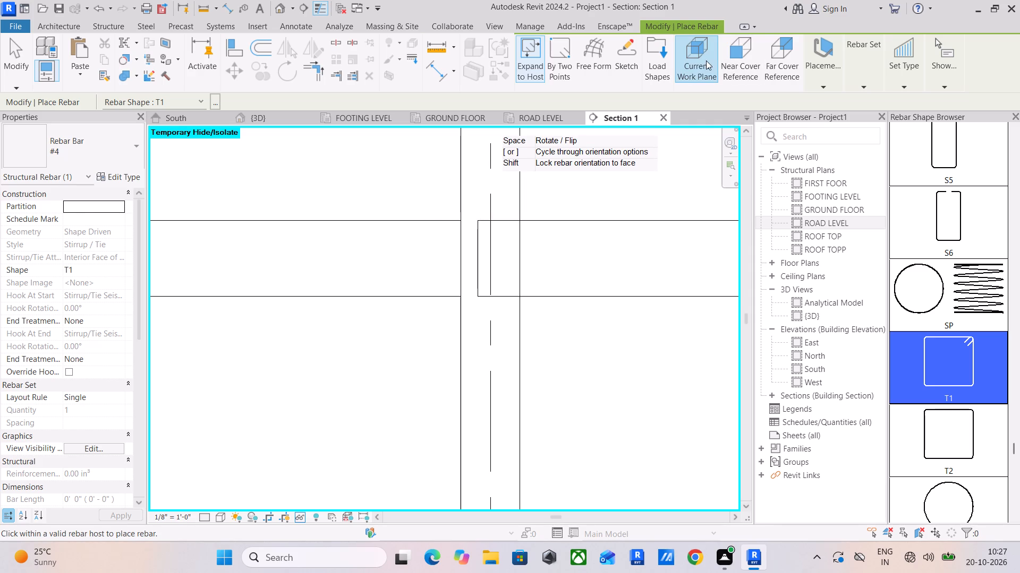
Set the rebar placement plane to Far Cover Reference and the placement orientation to Perpendicular to Cover.
click(786, 70)
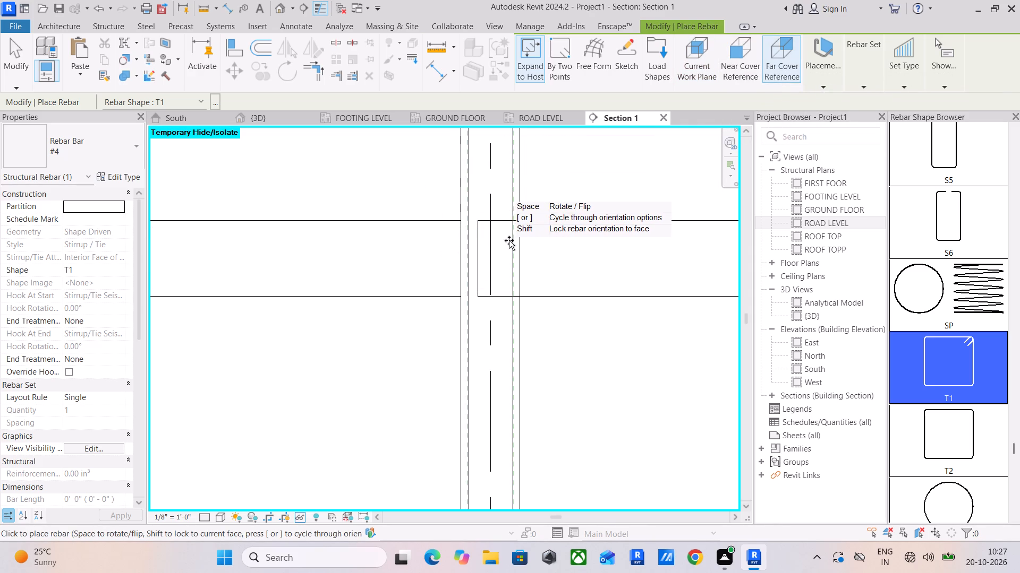
scroll(498, 221, up, 5)
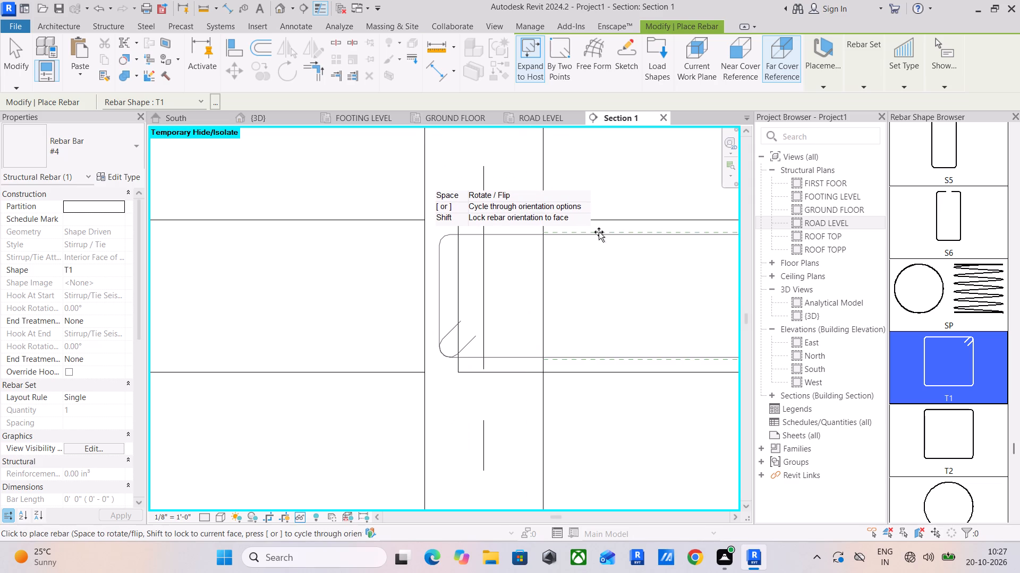
scroll(598, 233, down, 5)
middle_drag(598, 234, 443, 264)
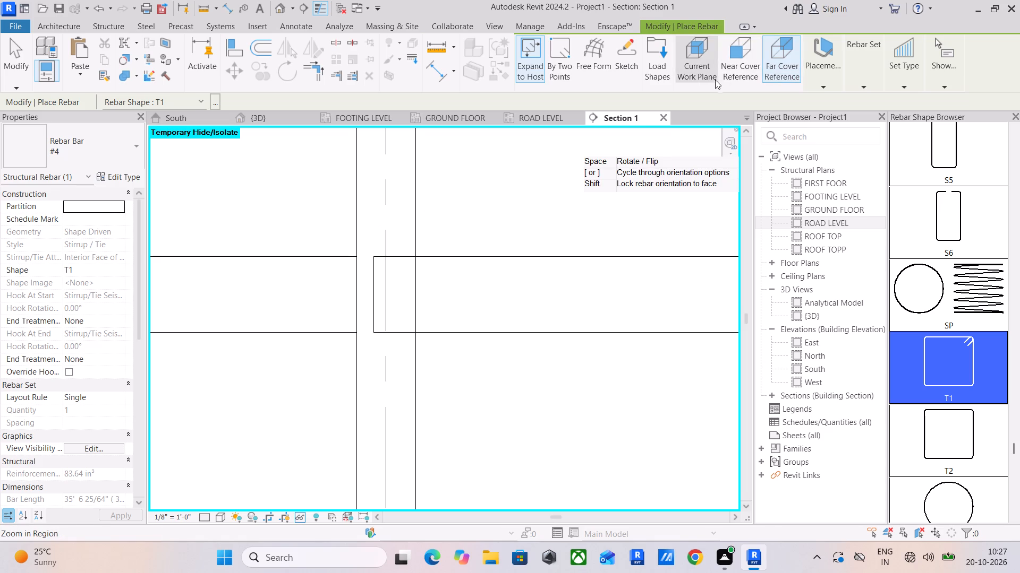
click(732, 69)
click(695, 59)
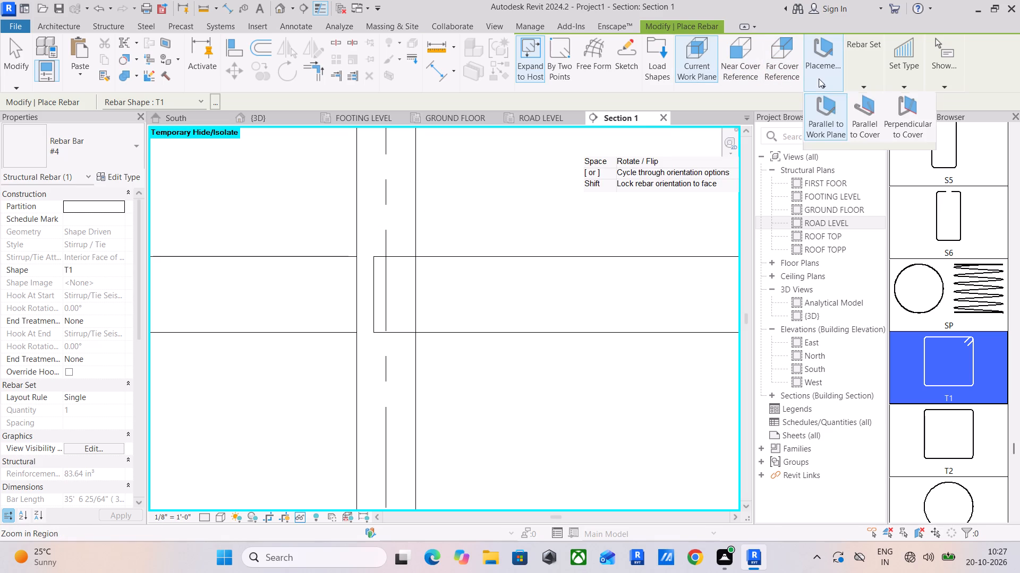
click(819, 79)
click(916, 123)
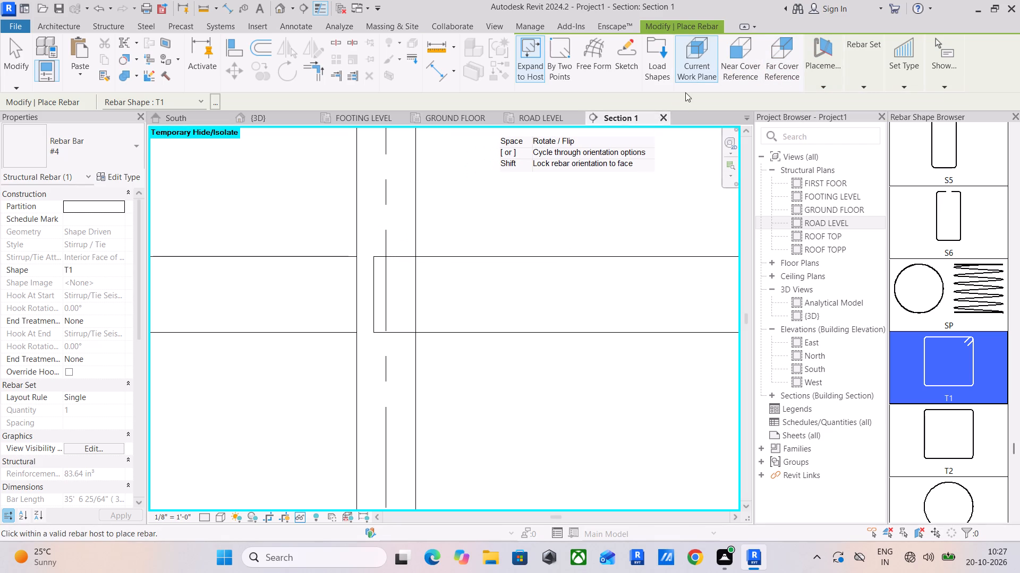
click(776, 66)
click(906, 112)
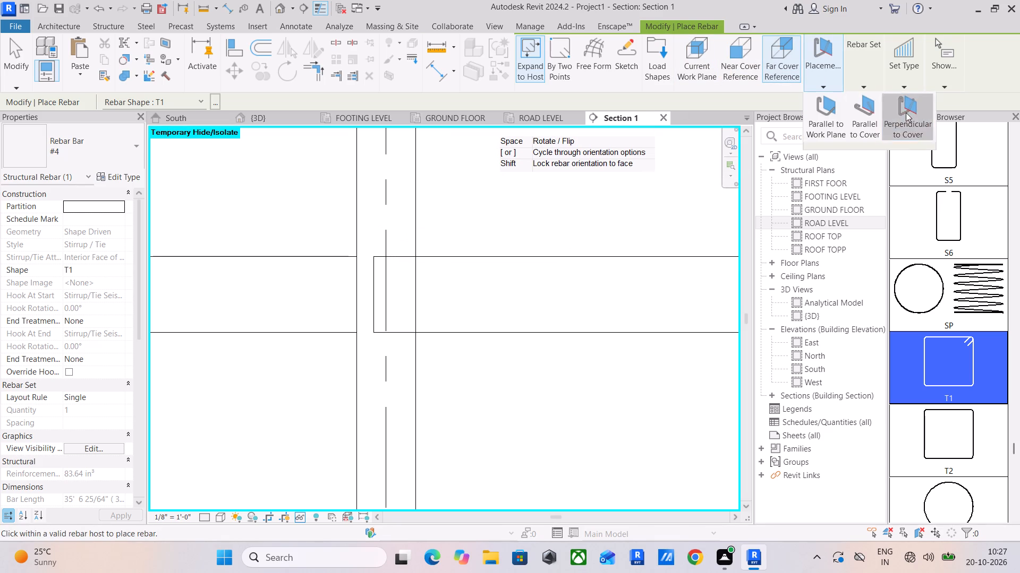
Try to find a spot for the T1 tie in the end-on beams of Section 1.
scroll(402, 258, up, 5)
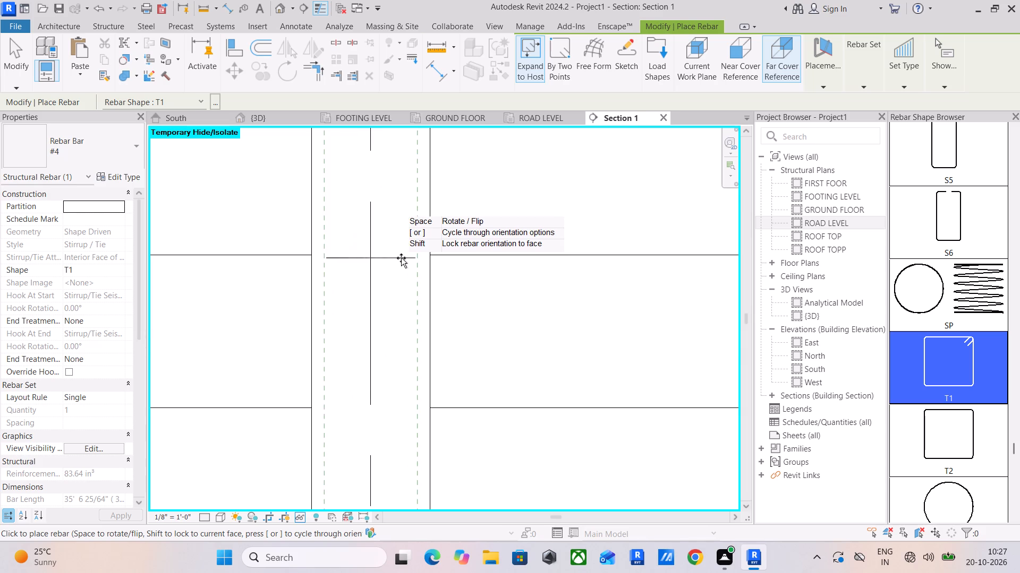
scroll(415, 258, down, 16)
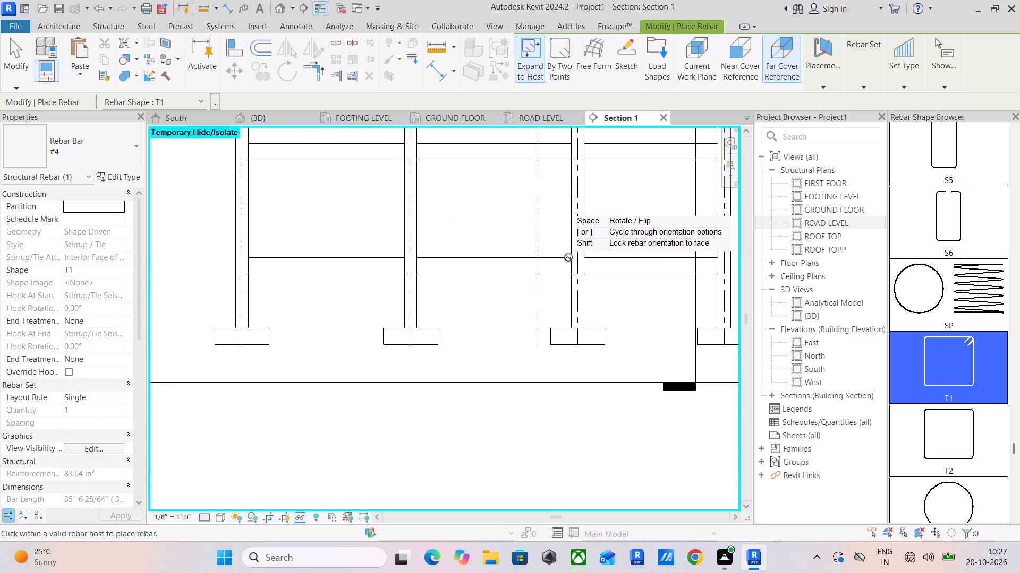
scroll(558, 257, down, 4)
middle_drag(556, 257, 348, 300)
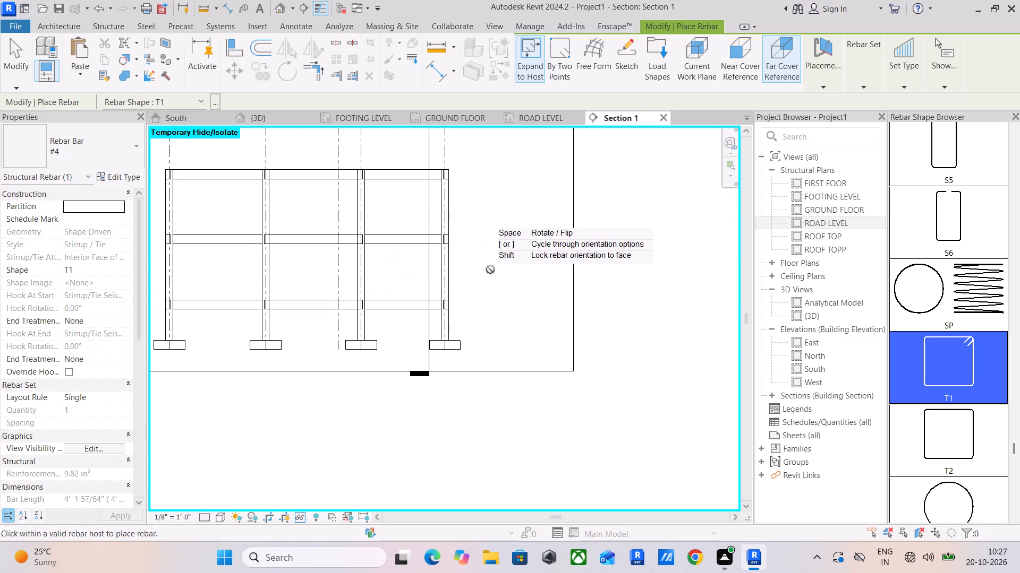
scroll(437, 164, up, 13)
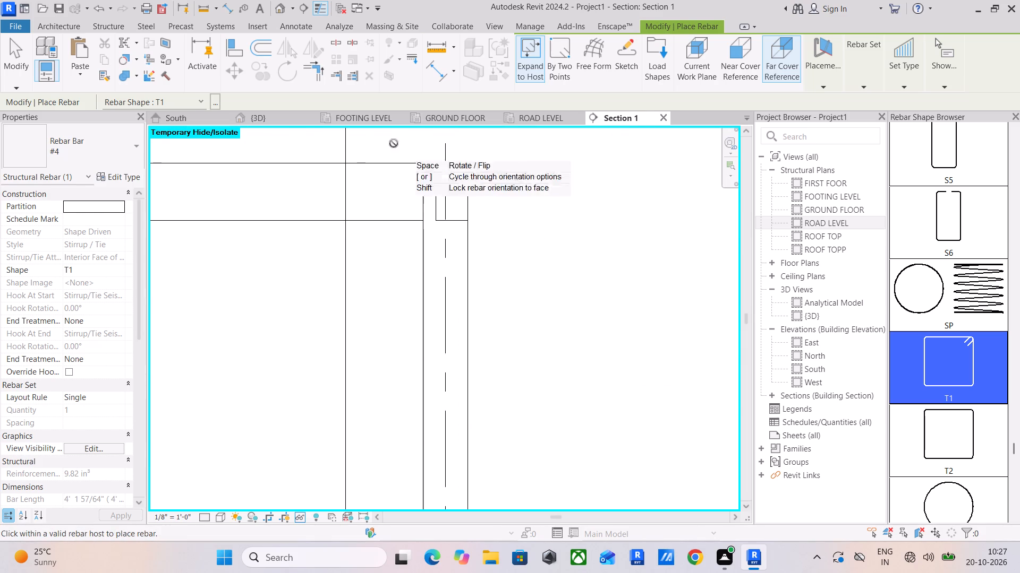
Leave rebar placement and open Section 2 from its marker in the GROUND FLOOR structural plan.
click(441, 114)
key(Escape)
key(Escape)
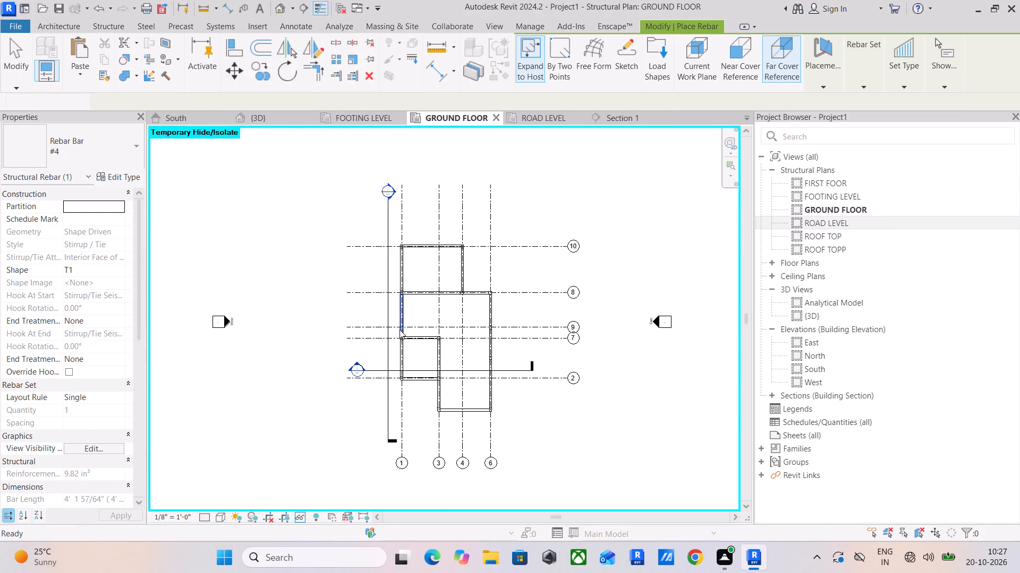
scroll(371, 369, up, 3)
double_click(347, 361)
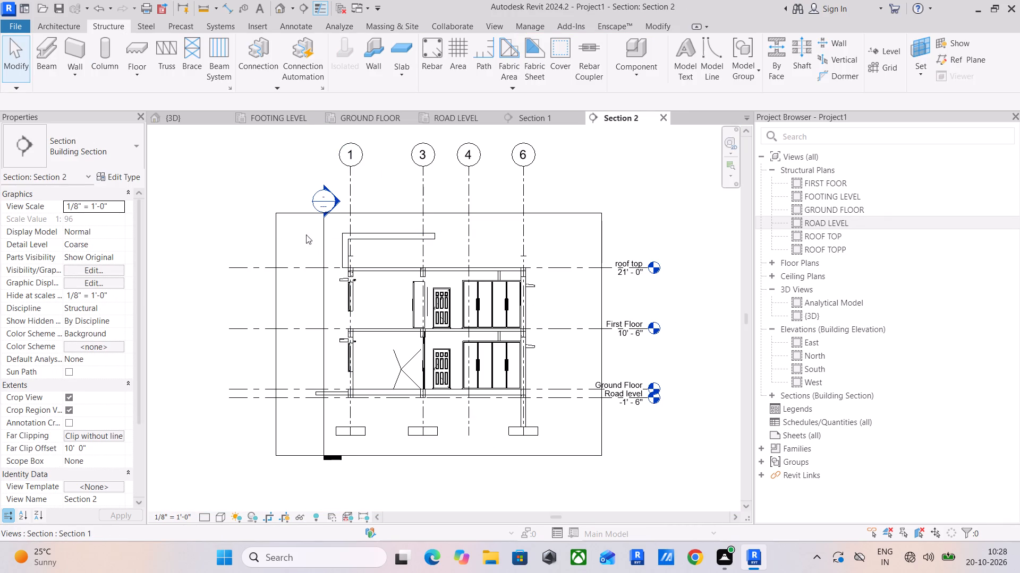
Temporarily hide the crop boundary and the architectural model in Section 2, leaving the structural frame.
click(299, 212)
key(h)
key(h)
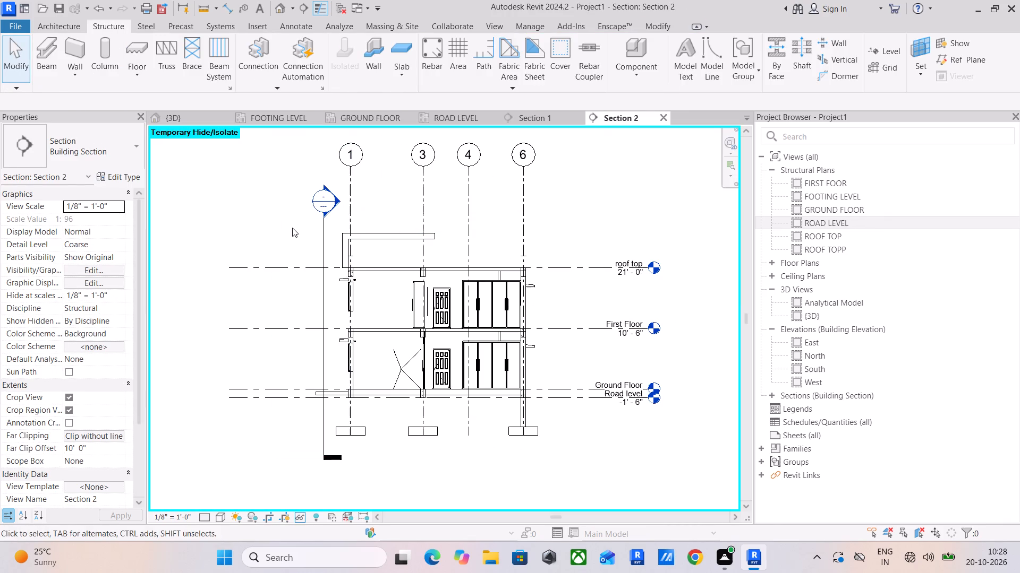
click(377, 237)
text(HH)
scroll(500, 360, up, 2)
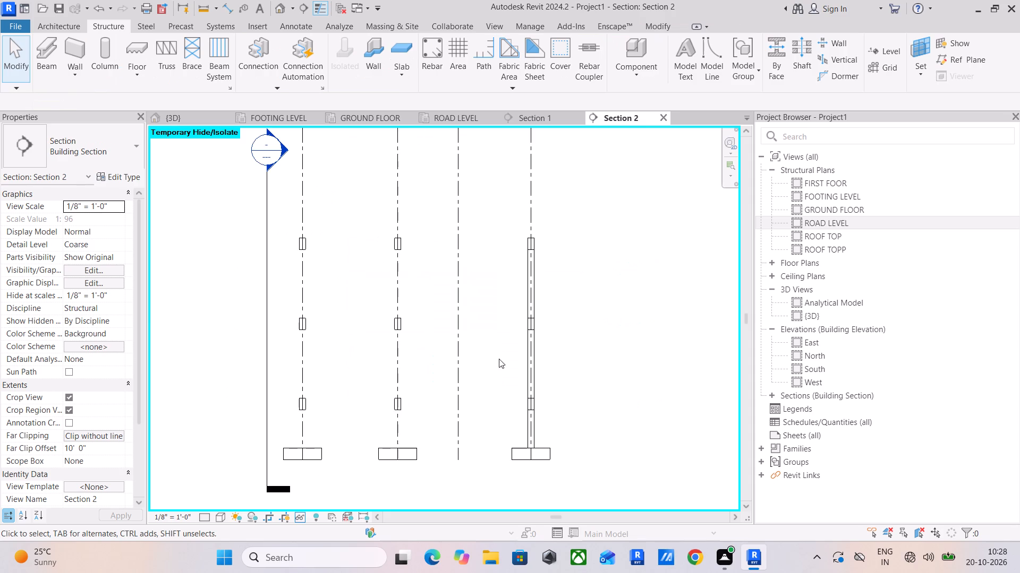
In the GROUND FLOOR plan, move the Section 2 line to just outside the beam below grid 2, between grids 3 and 6.
scroll(408, 284, down, 4)
click(364, 114)
scroll(407, 366, down, 3)
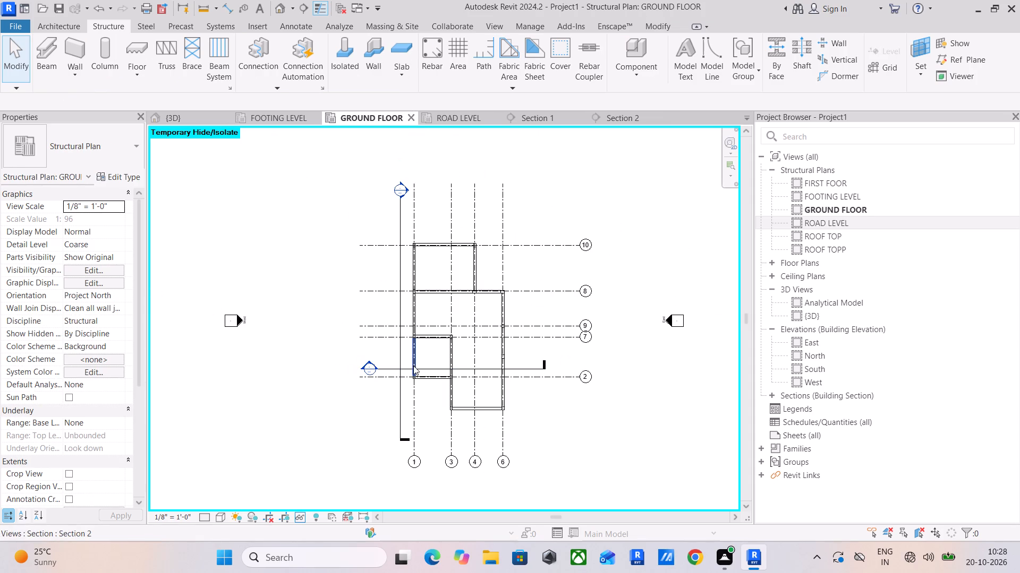
click(427, 368)
drag(430, 369, 429, 387)
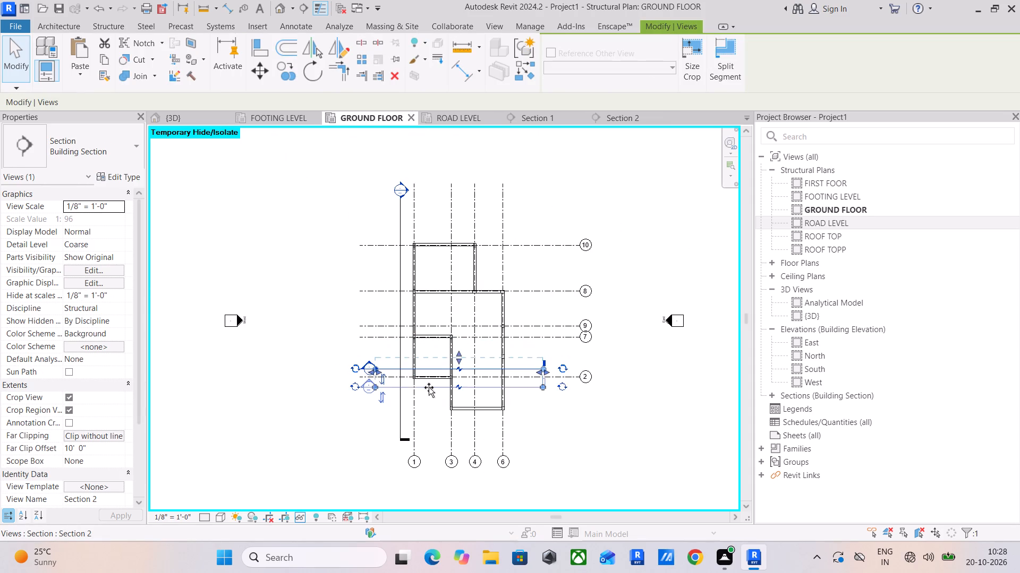
drag(429, 387, 432, 416)
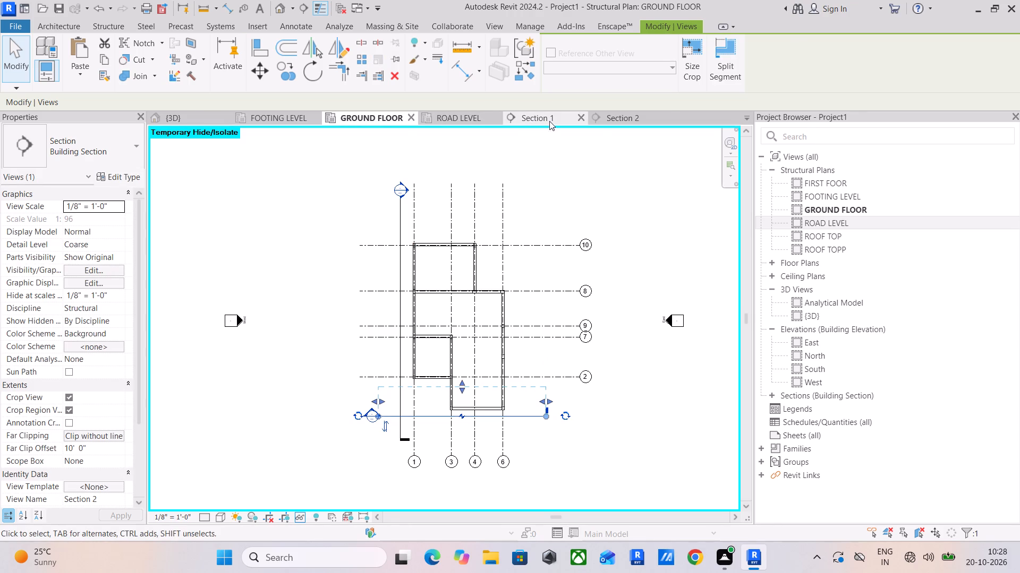
Check the frame in the Section 2 view and return to the GROUND FLOOR plan.
click(599, 120)
scroll(418, 307, up, 1)
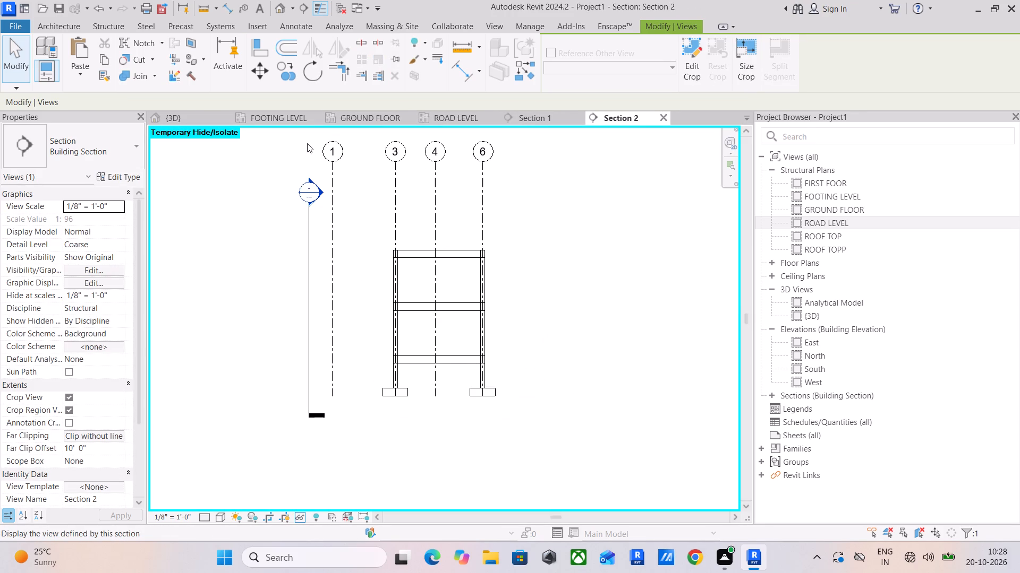
click(373, 119)
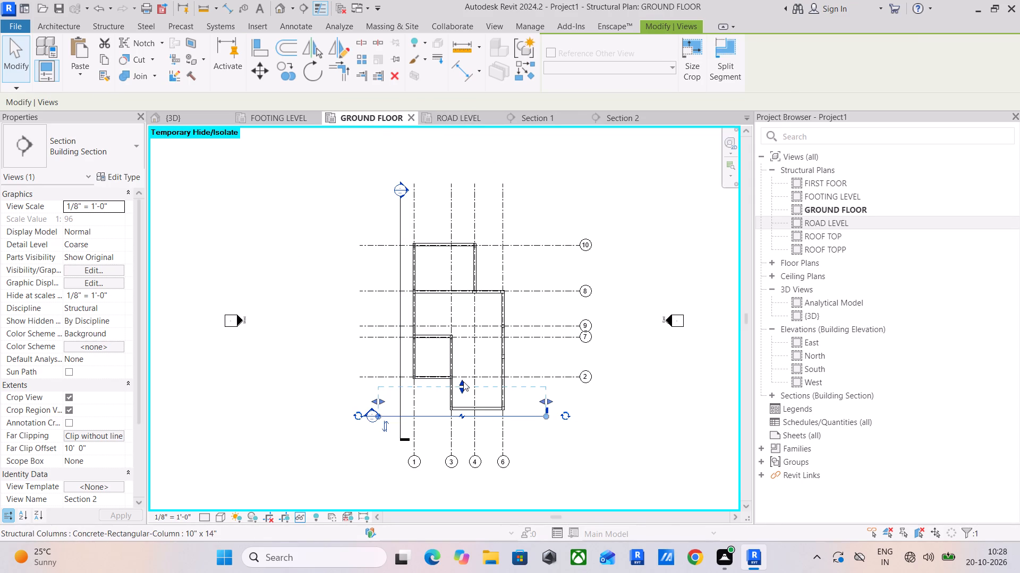
In the GROUND FLOOR plan, extend the far clip boundary of Section 2 to a depth of about 21'.
drag(463, 381, 461, 349)
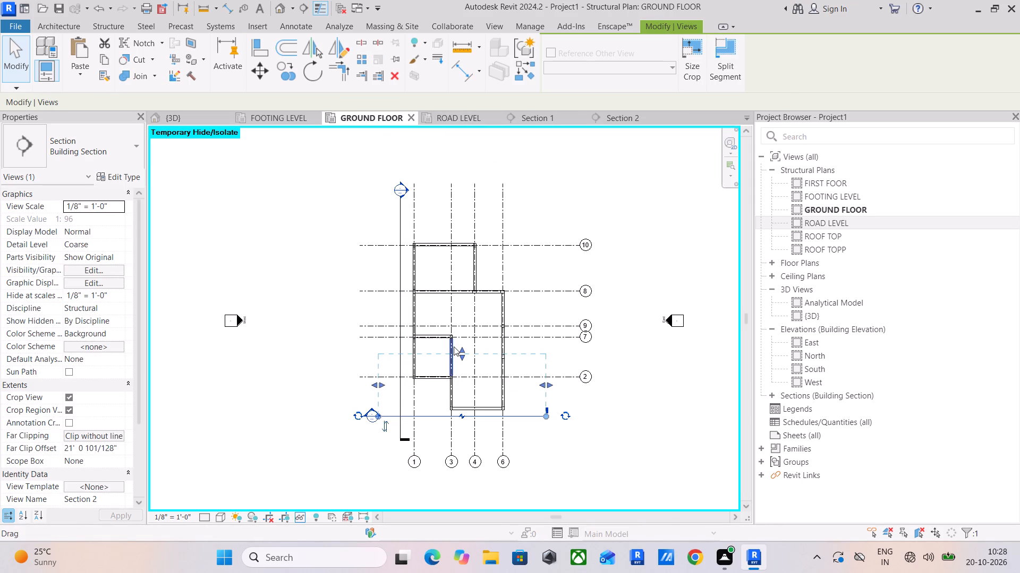
Open Section 2 and examine how the lowest beams meet the column at grid 3.
click(616, 121)
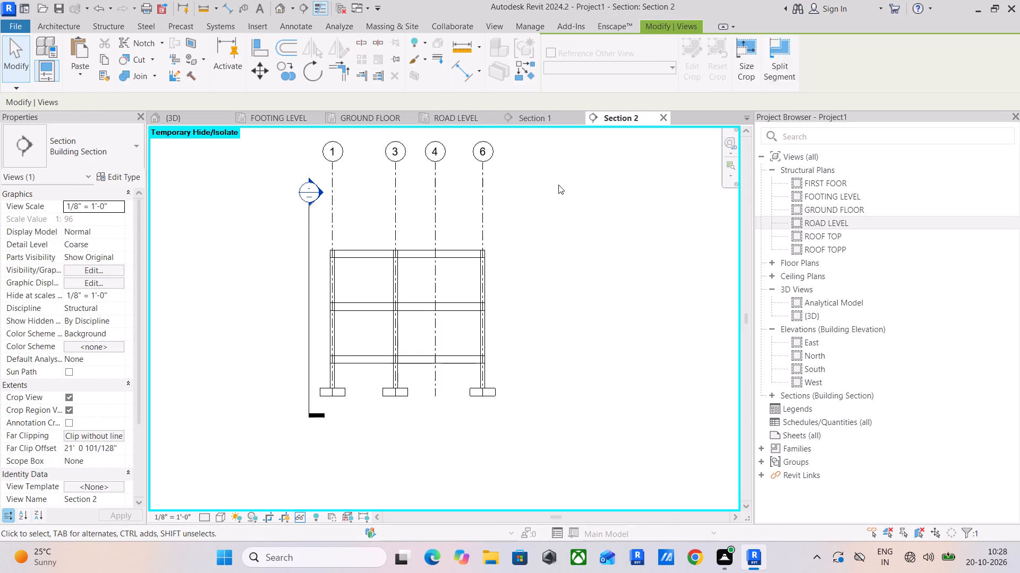
scroll(328, 352, up, 5)
scroll(501, 371, up, 4)
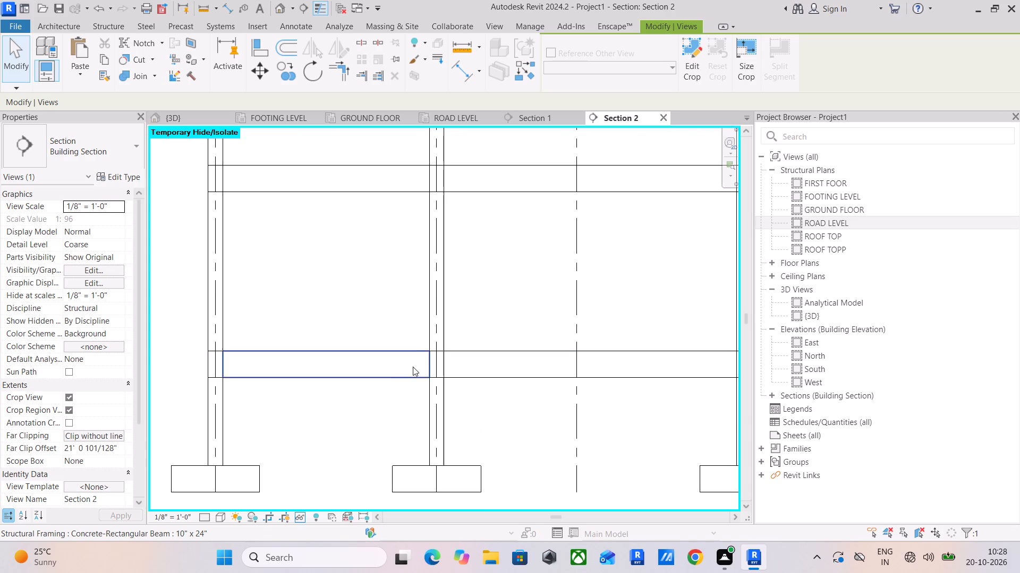
scroll(441, 362, up, 5)
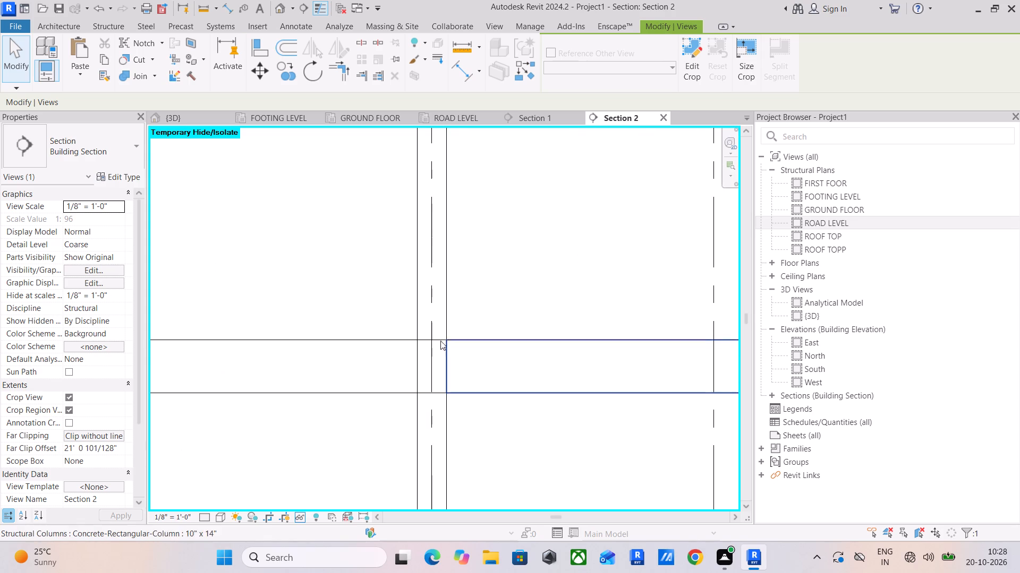
scroll(440, 344, up, 5)
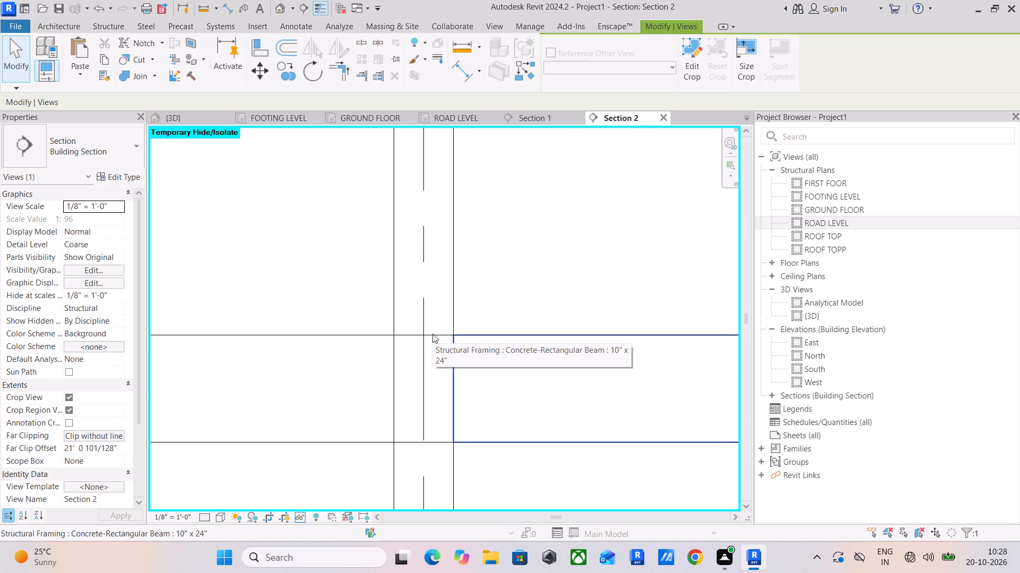
scroll(433, 334, up, 4)
scroll(433, 334, down, 5)
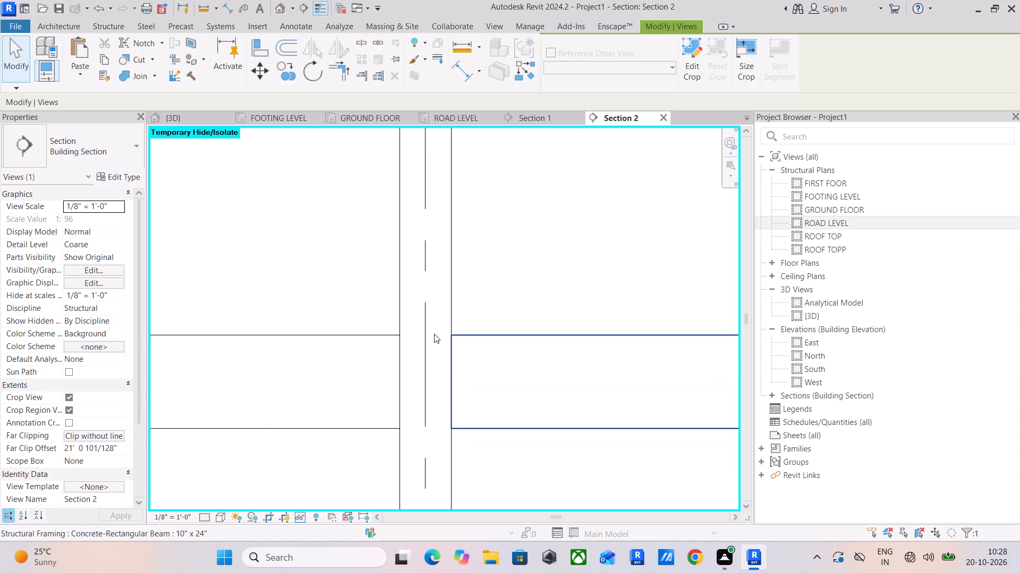
scroll(434, 334, down, 10)
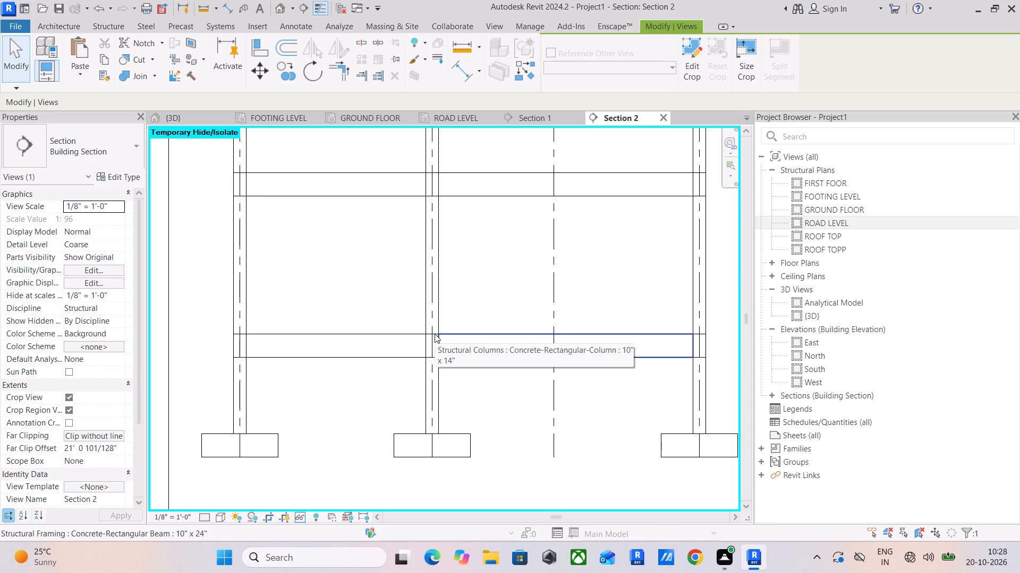
In Section 2, assign the 1" BEAM COVER rebar cover to the lowest beam between grids 1 and 3.
scroll(238, 331, up, 10)
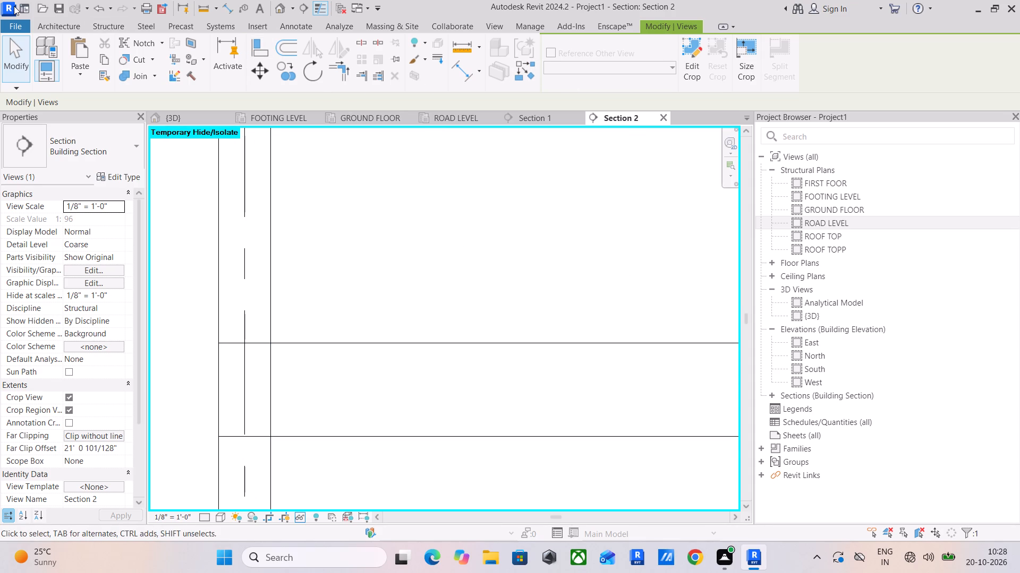
click(114, 27)
click(565, 65)
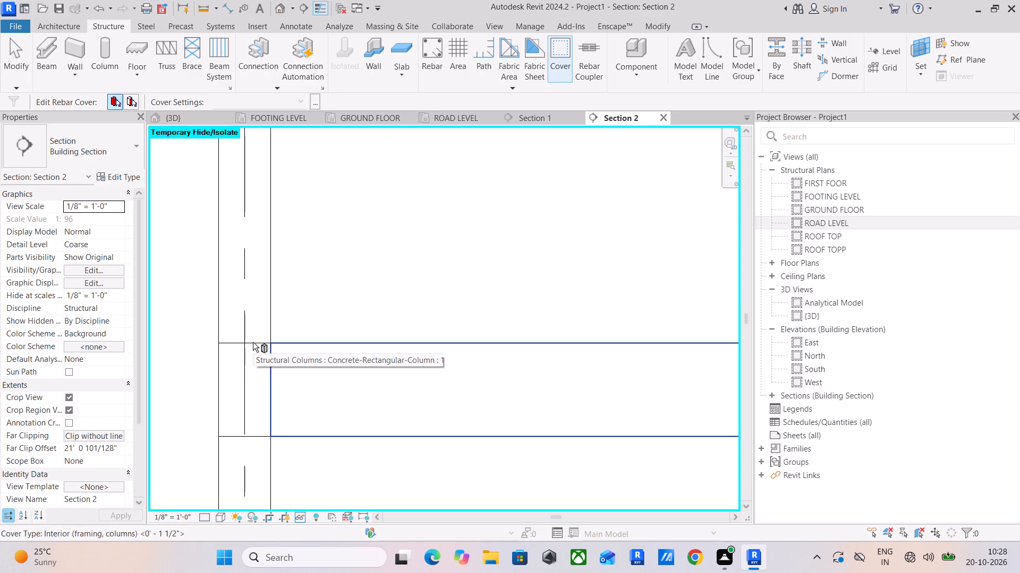
scroll(253, 342, up, 5)
click(334, 350)
scroll(248, 308, down, 4)
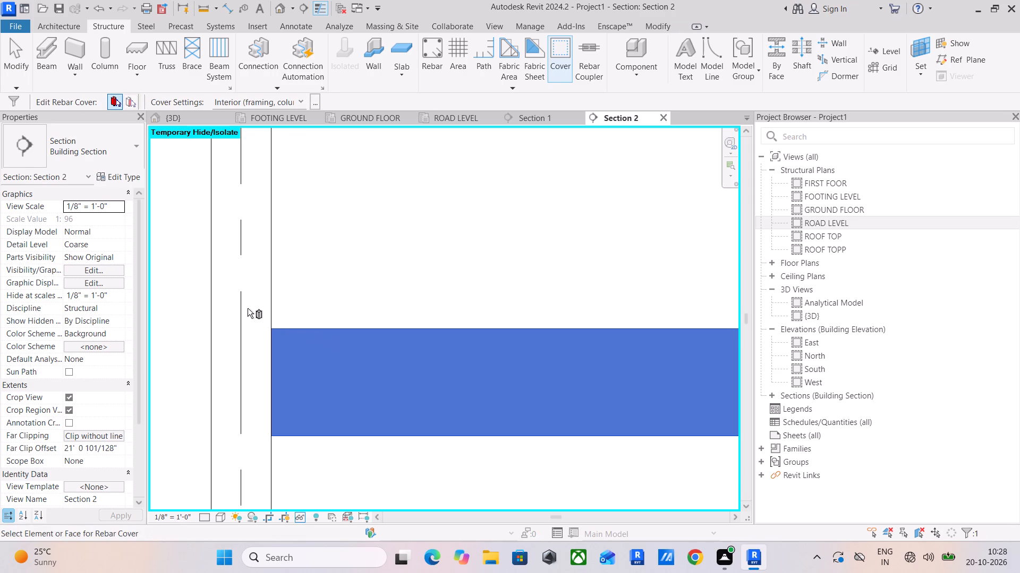
click(296, 97)
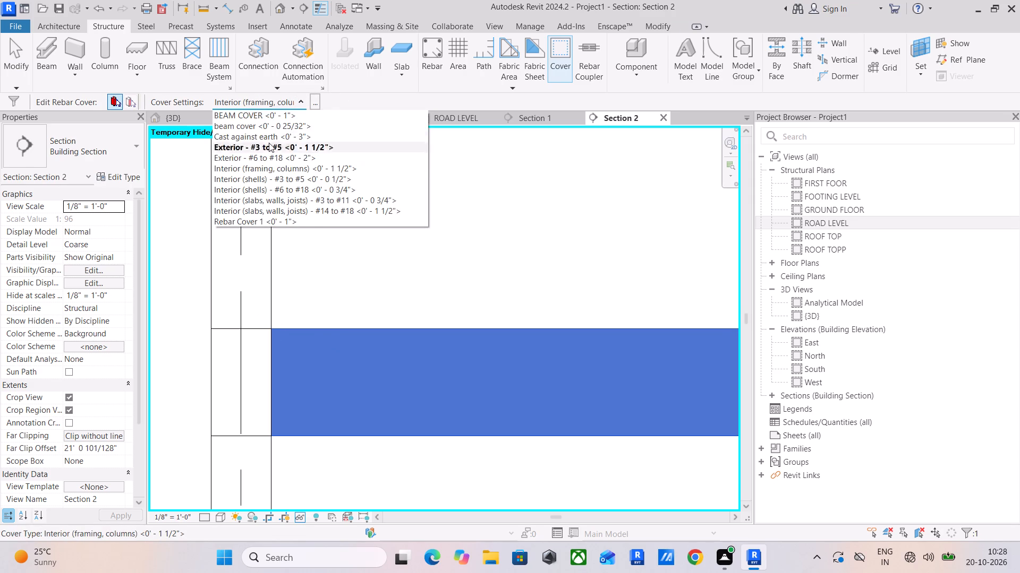
click(267, 111)
click(359, 328)
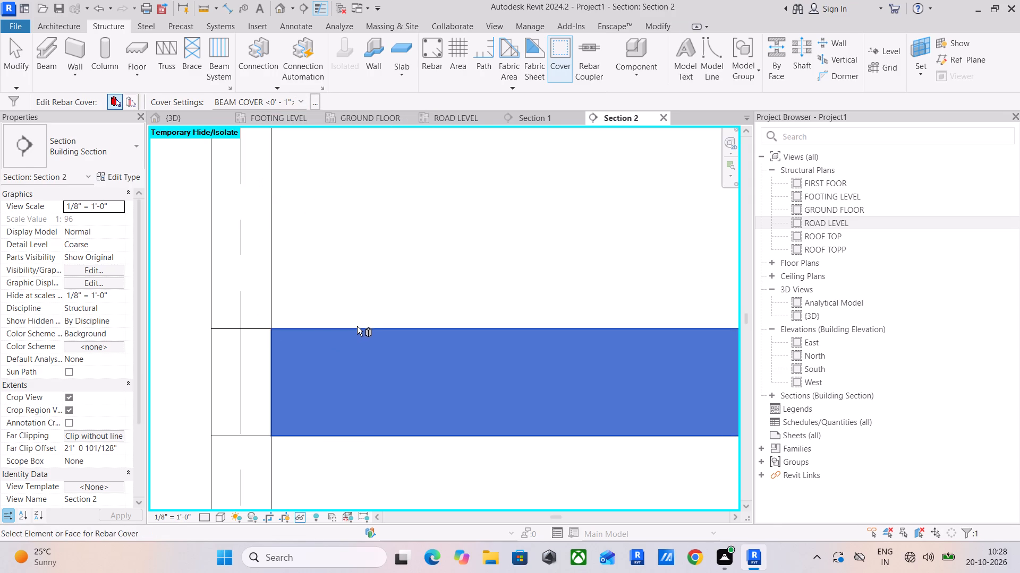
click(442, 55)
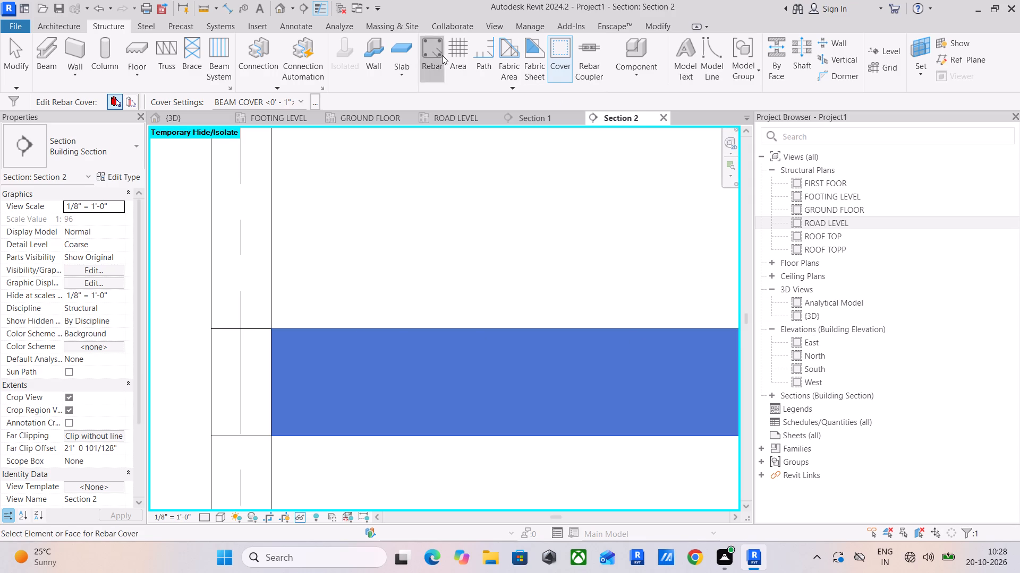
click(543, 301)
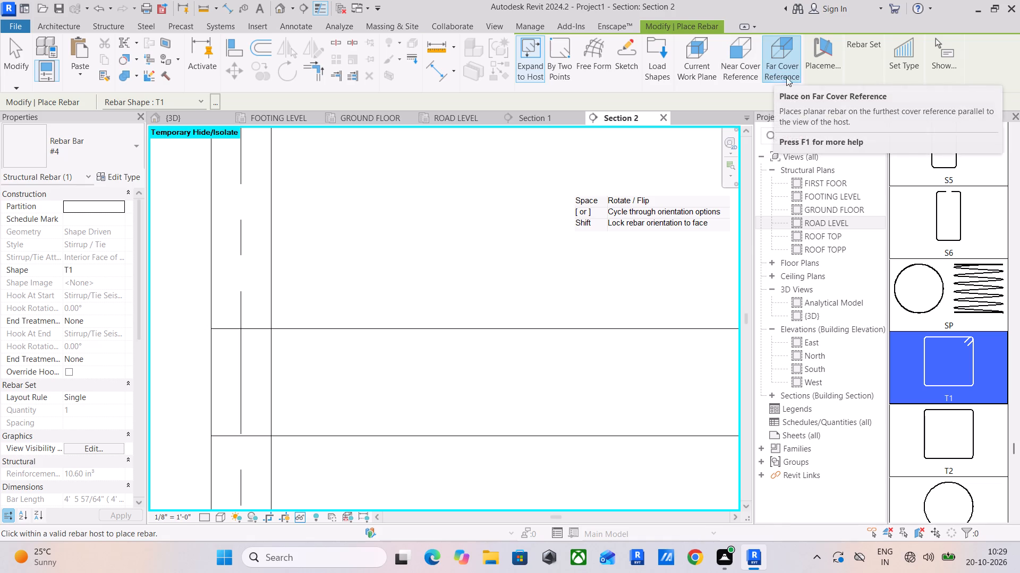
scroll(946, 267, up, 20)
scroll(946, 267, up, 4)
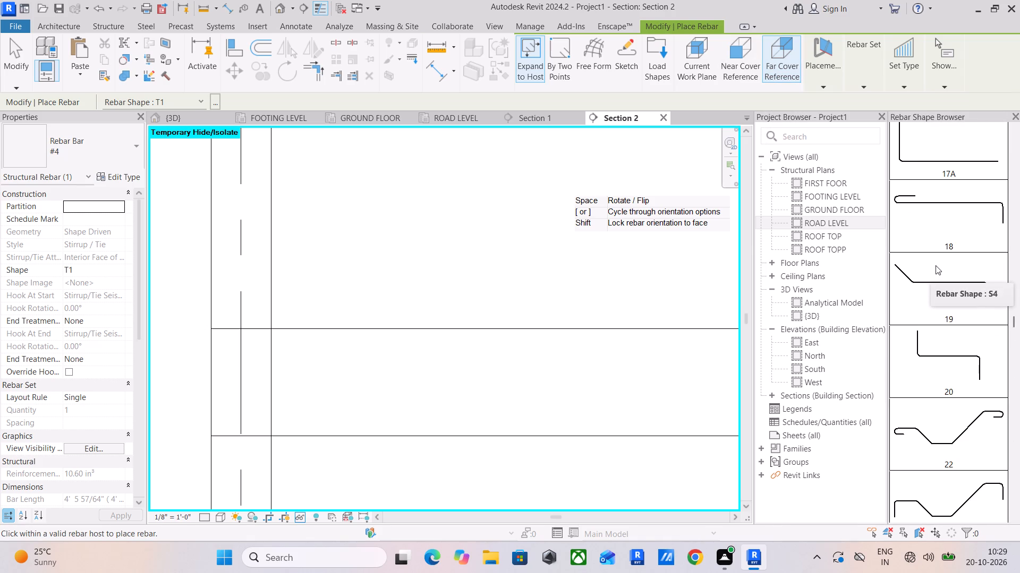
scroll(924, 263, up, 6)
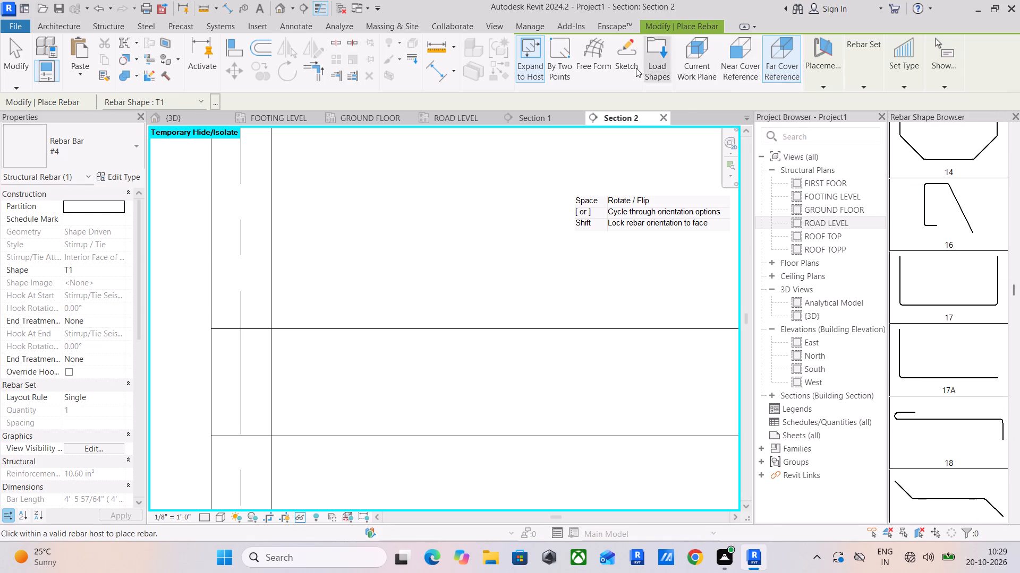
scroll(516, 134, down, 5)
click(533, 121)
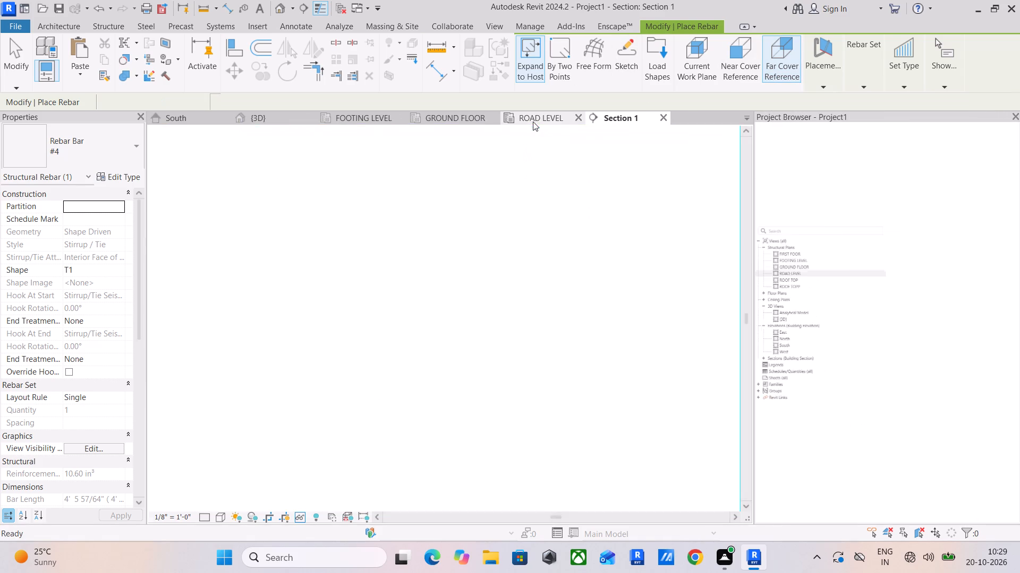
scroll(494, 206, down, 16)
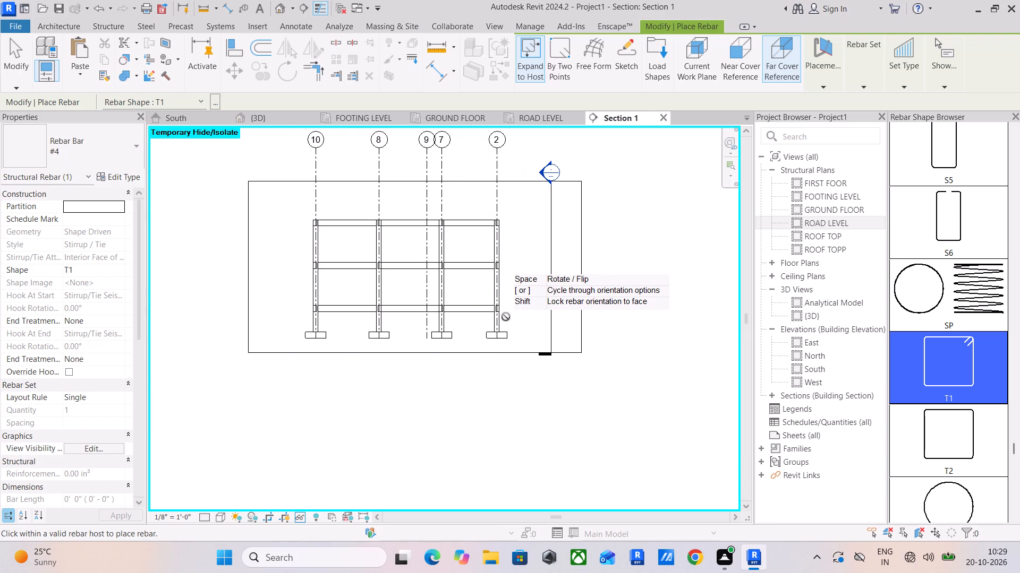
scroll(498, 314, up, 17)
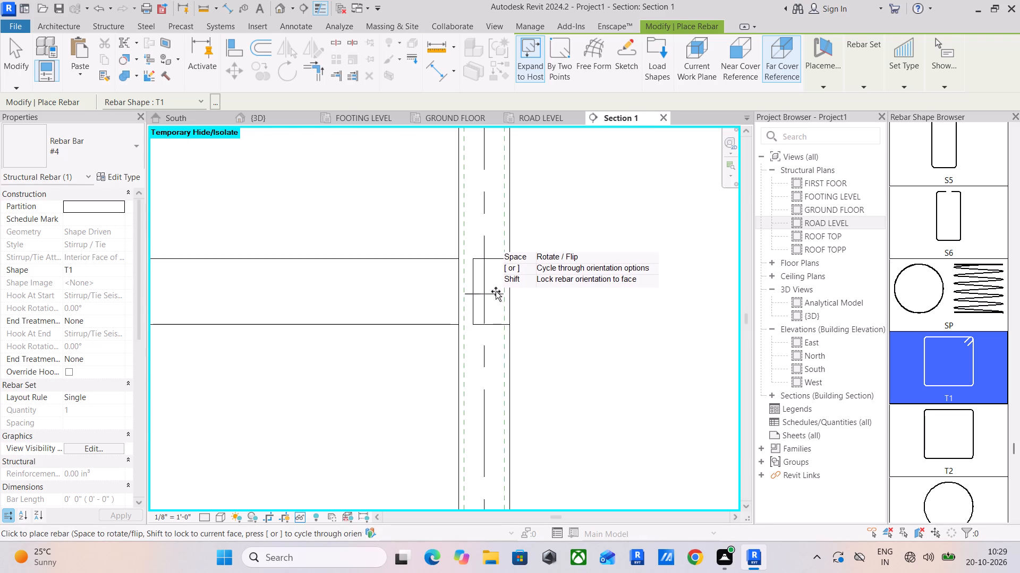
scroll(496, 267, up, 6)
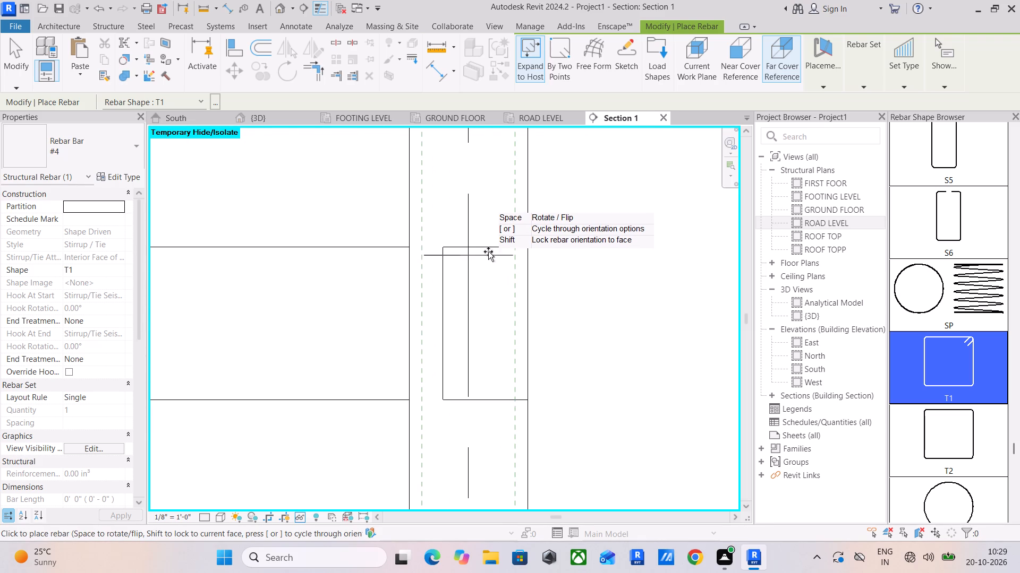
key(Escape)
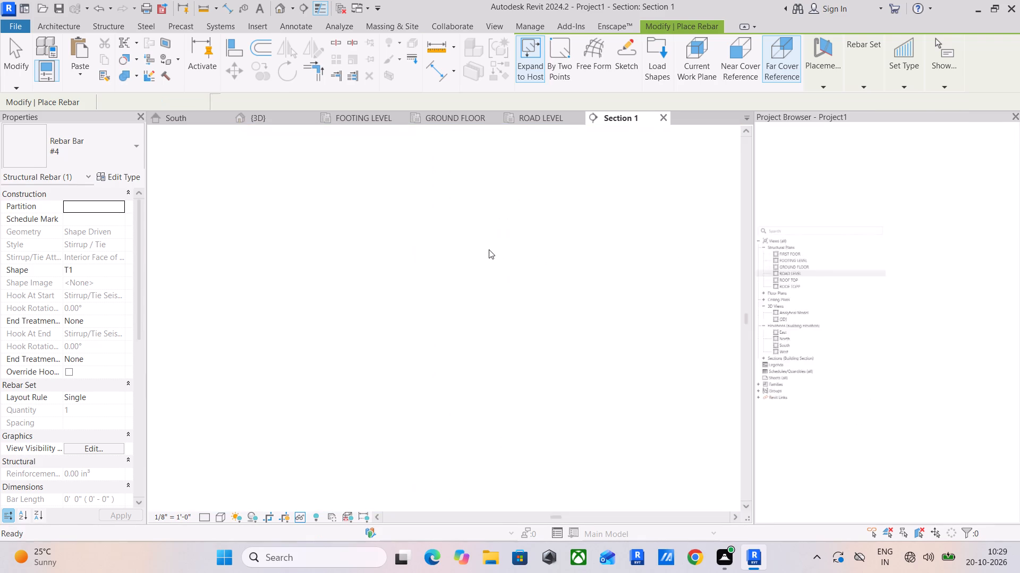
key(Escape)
In the GROUND FLOOR plan, extend the grid 2 beam past the grid 1 column to a length of about 14' 5".
scroll(489, 249, down, 3)
click(490, 249)
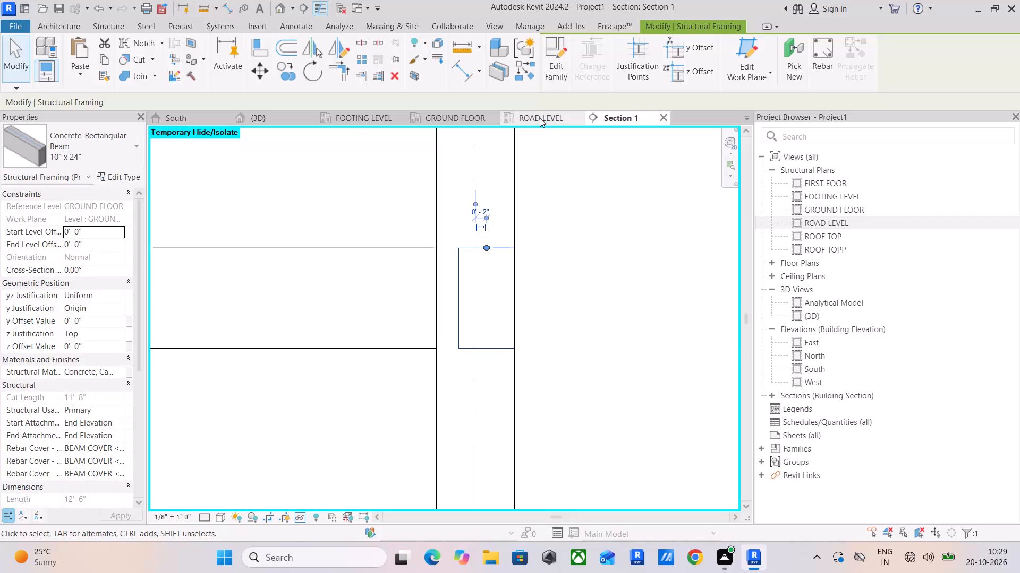
click(433, 118)
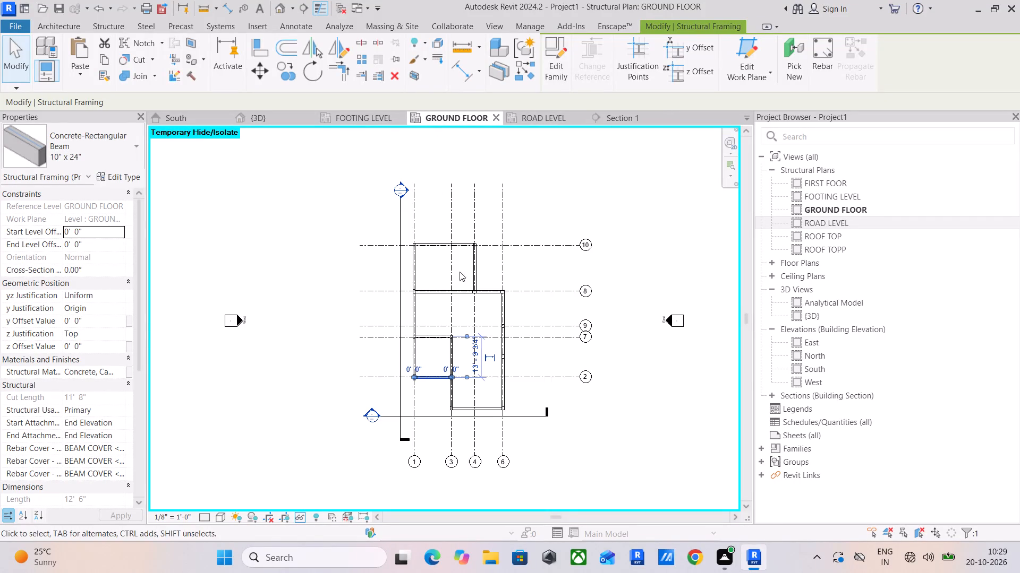
scroll(435, 394, up, 5)
scroll(388, 360, up, 10)
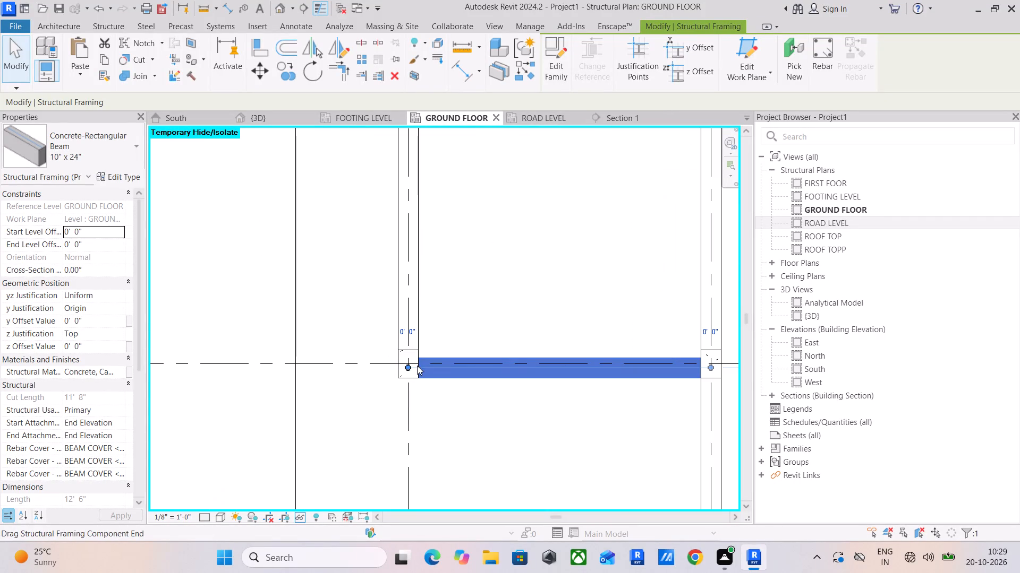
drag(406, 367, 361, 359)
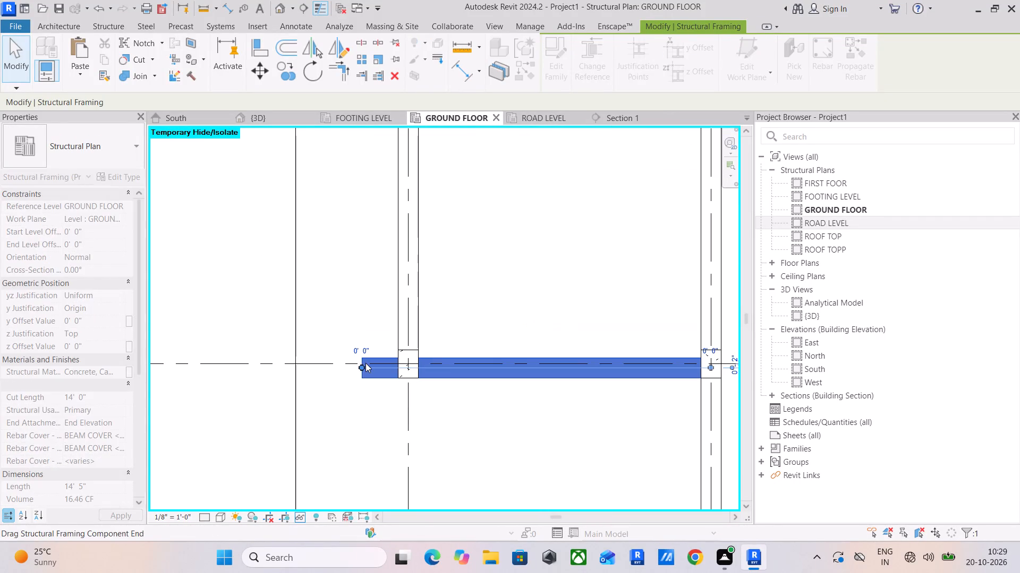
click(380, 280)
scroll(420, 254, down, 4)
scroll(435, 312, down, 2)
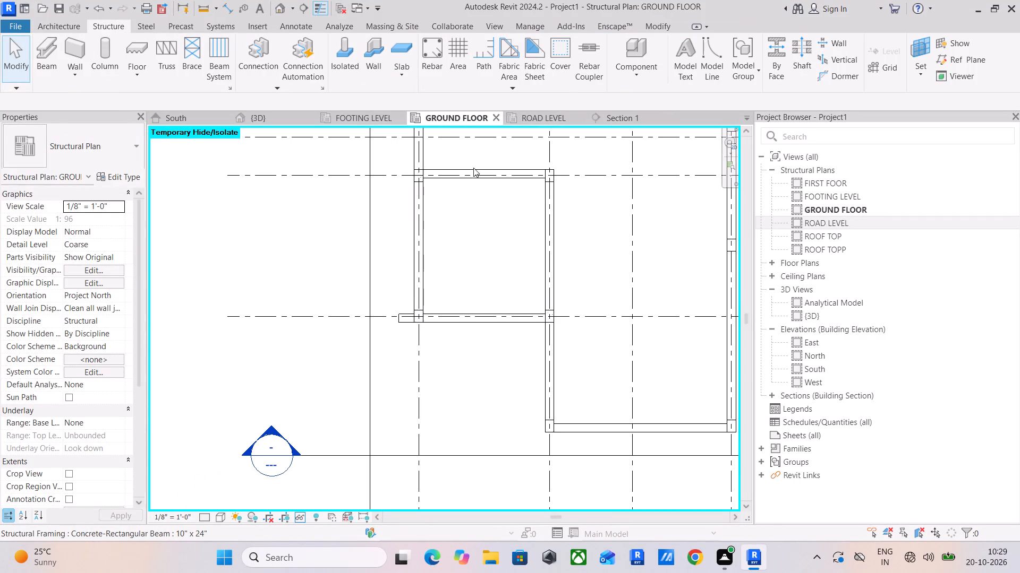
In Section 1, assign the 1" BEAM COVER rebar cover to the extended beam at the grid 2 column.
click(621, 114)
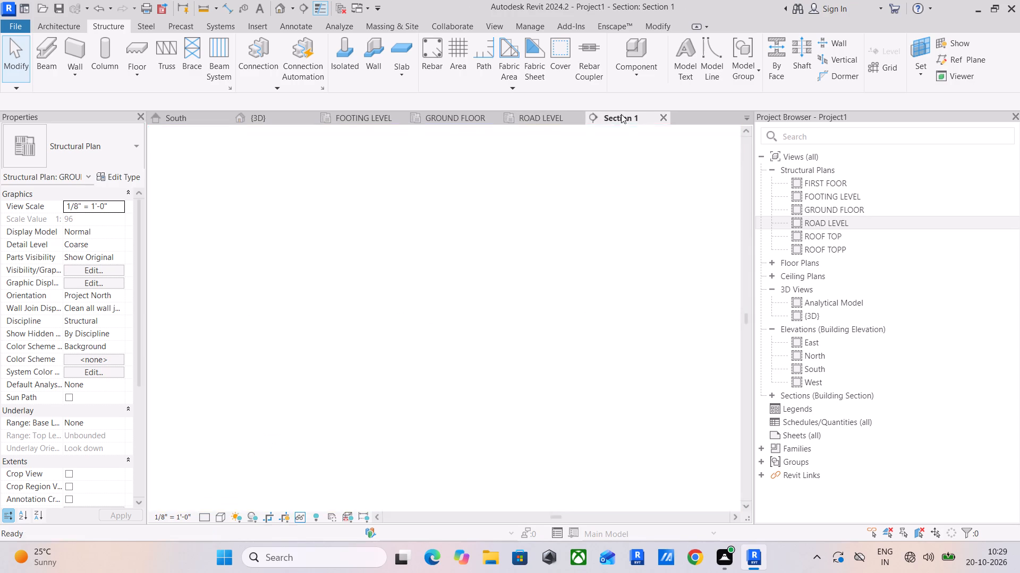
scroll(483, 173, down, 4)
scroll(486, 240, down, 7)
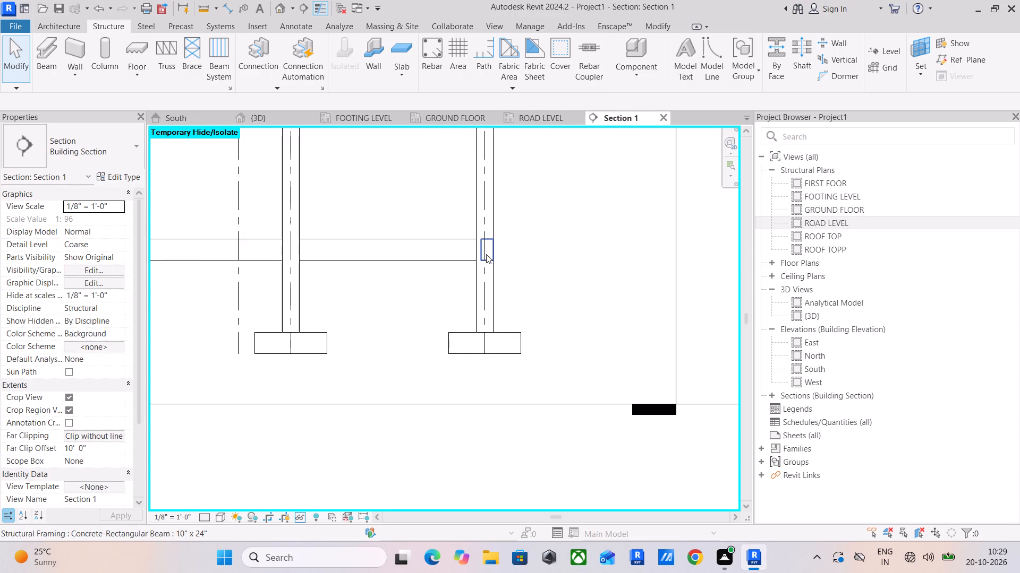
scroll(482, 244, up, 4)
scroll(482, 243, down, 4)
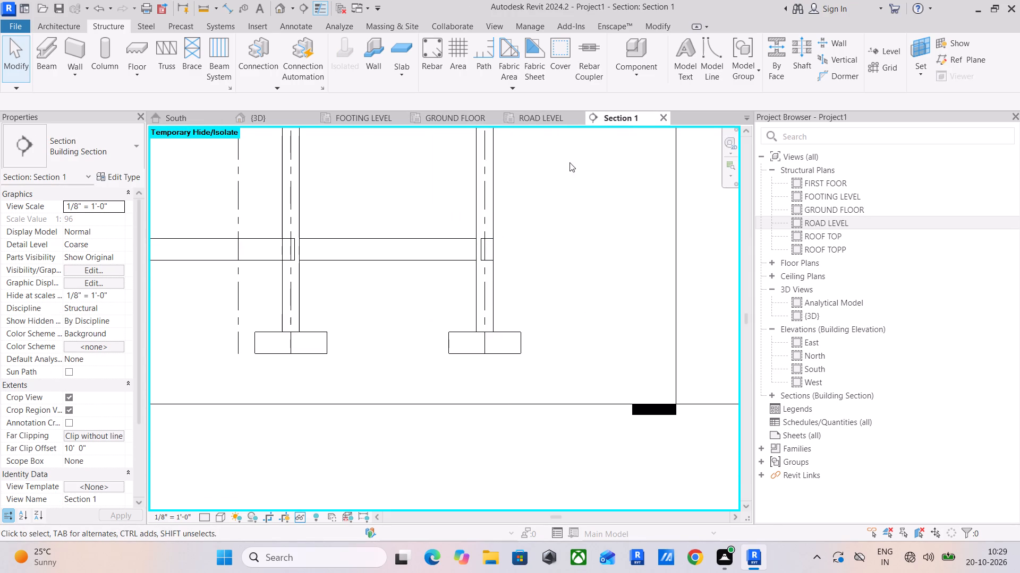
scroll(491, 229, up, 7)
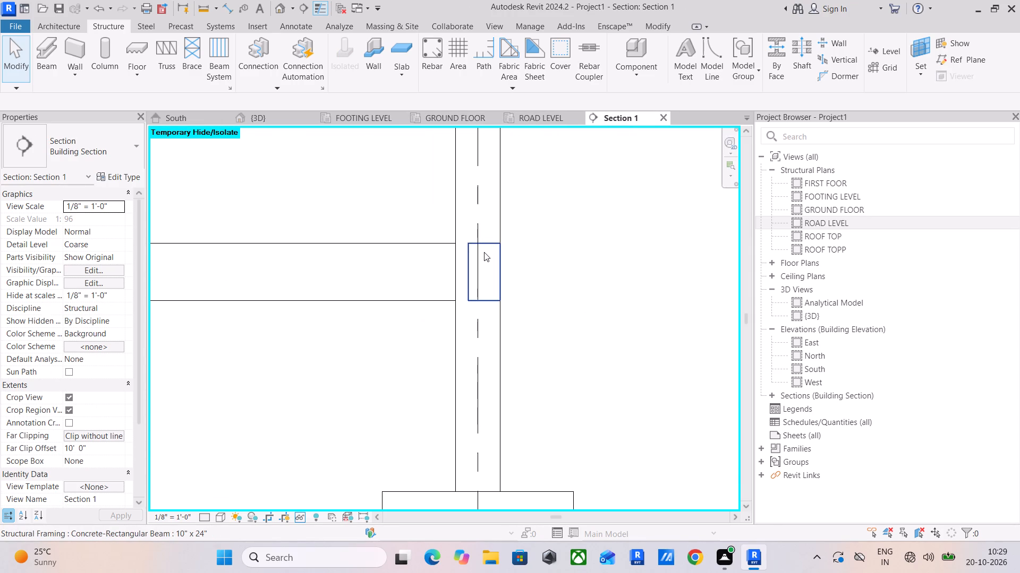
click(554, 54)
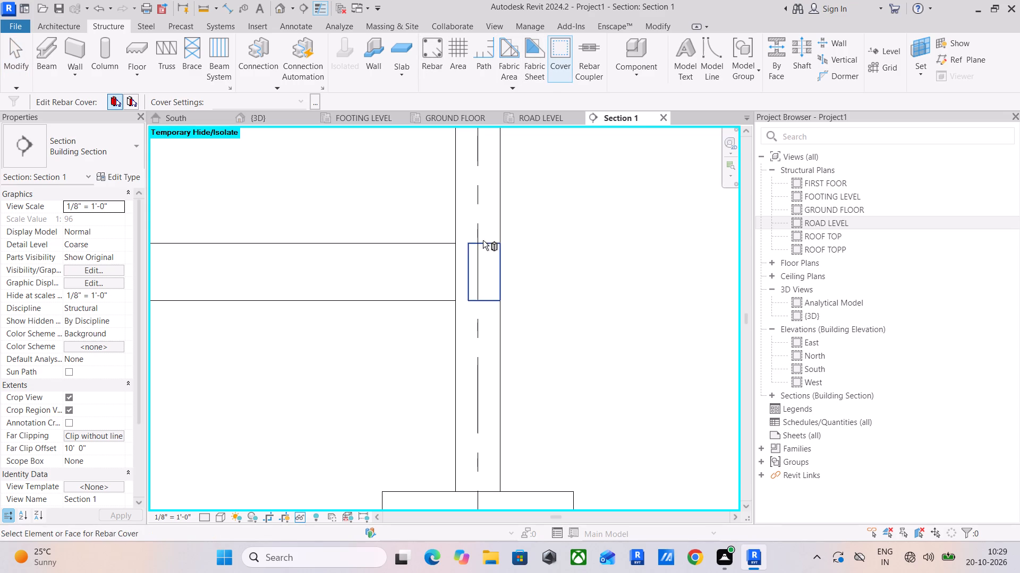
click(483, 240)
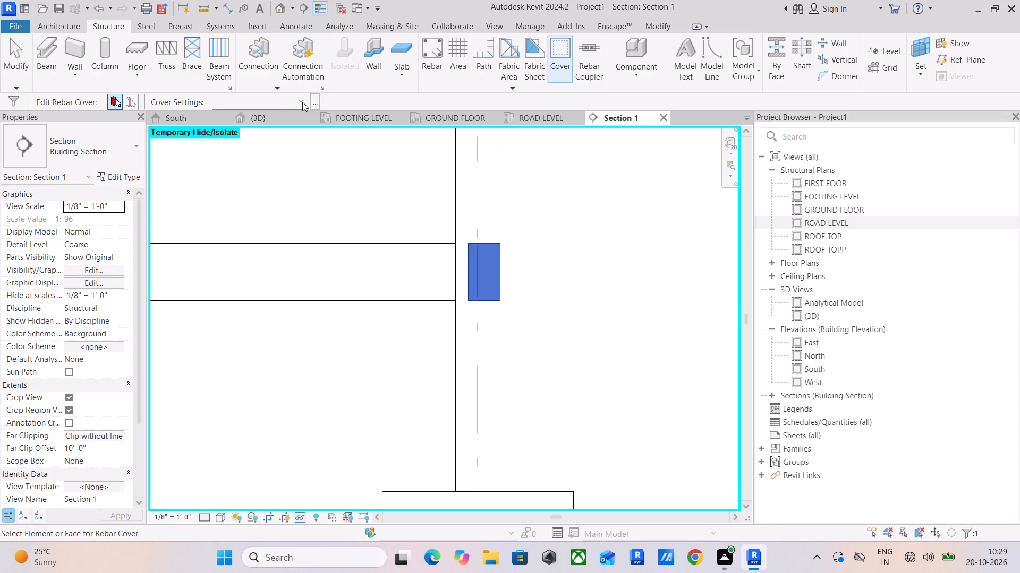
click(297, 99)
click(268, 114)
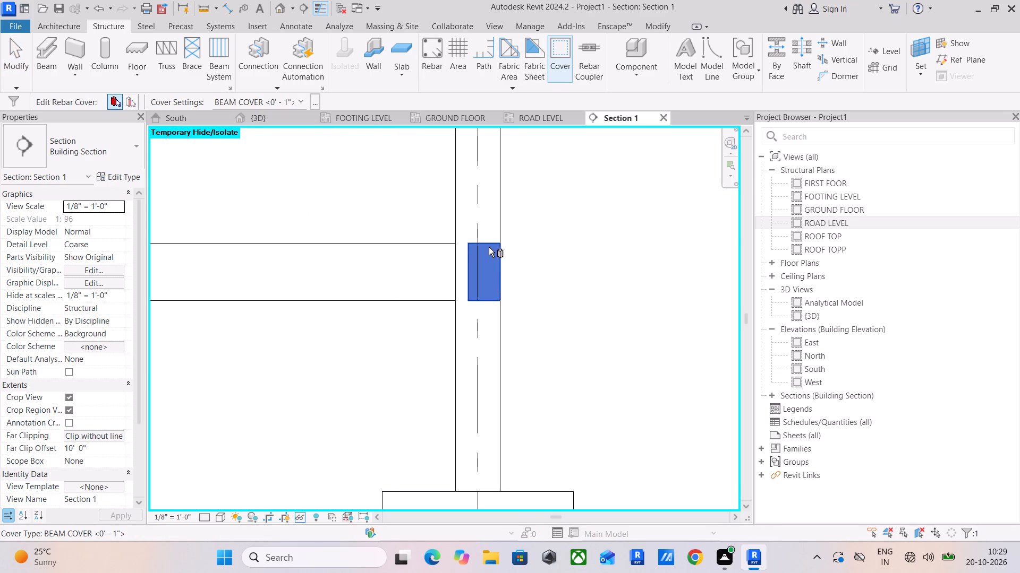
click(490, 247)
key(Escape)
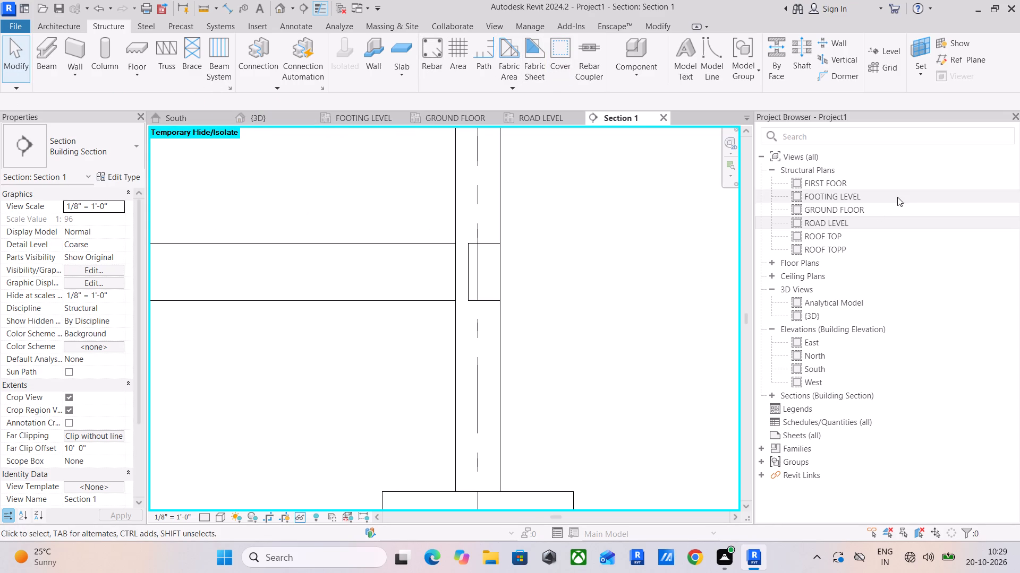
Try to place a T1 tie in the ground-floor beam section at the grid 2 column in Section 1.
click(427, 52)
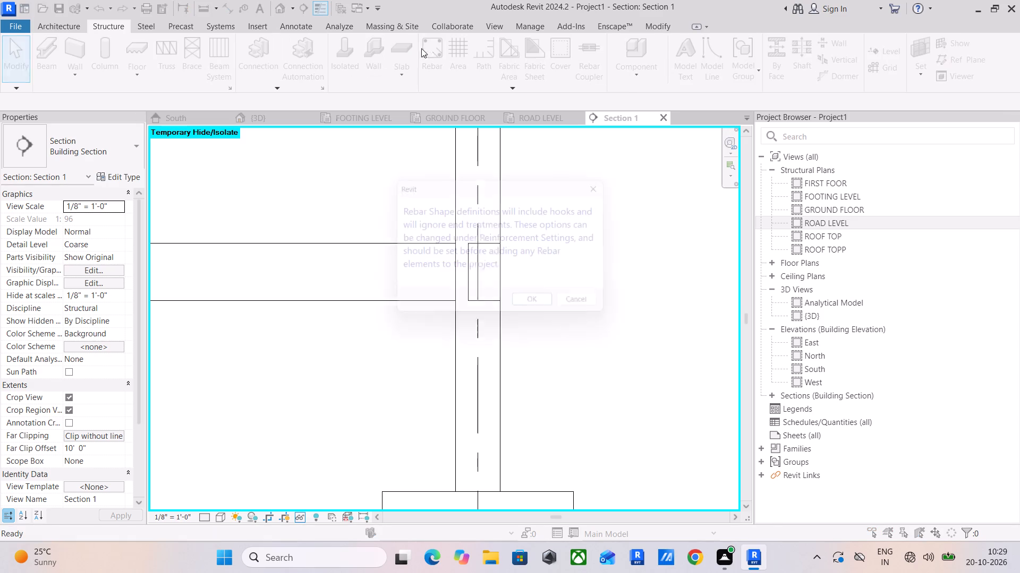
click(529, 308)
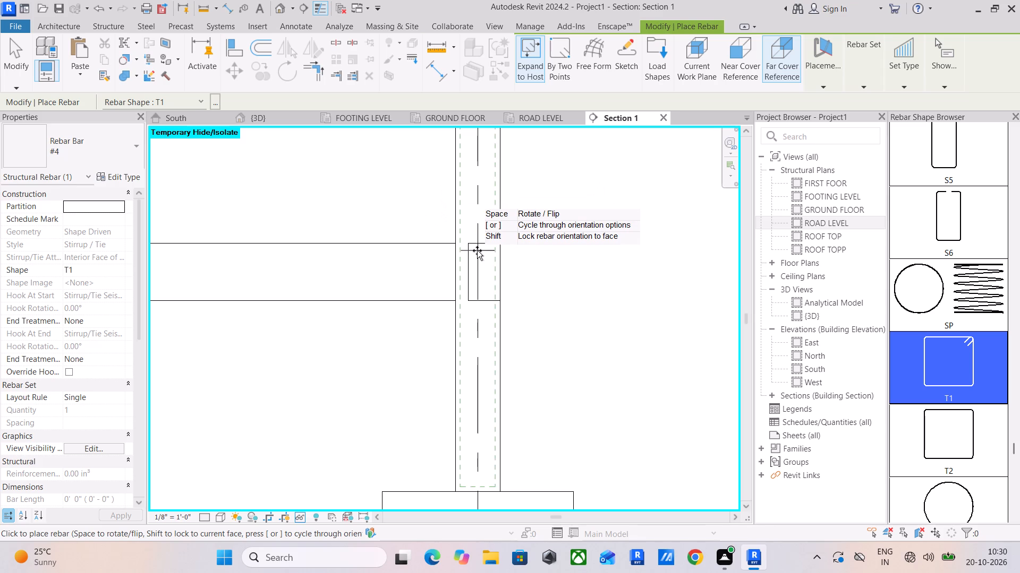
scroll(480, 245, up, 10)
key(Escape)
Assign the 1" BEAM COVER rebar cover again to the ground-floor beam section at the grid 2 column in Section 1.
scroll(488, 249, down, 3)
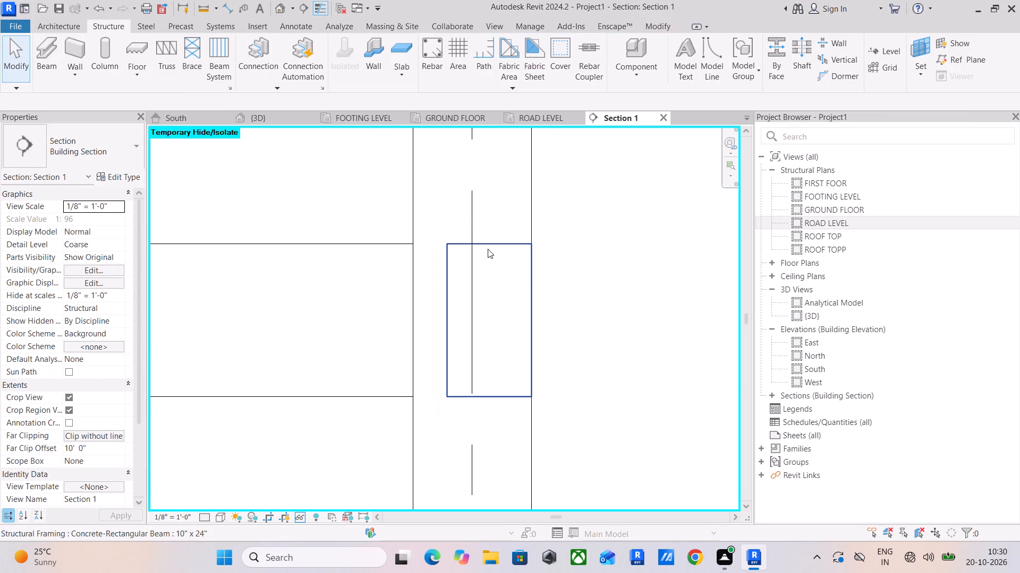
click(491, 245)
scroll(491, 255, down, 5)
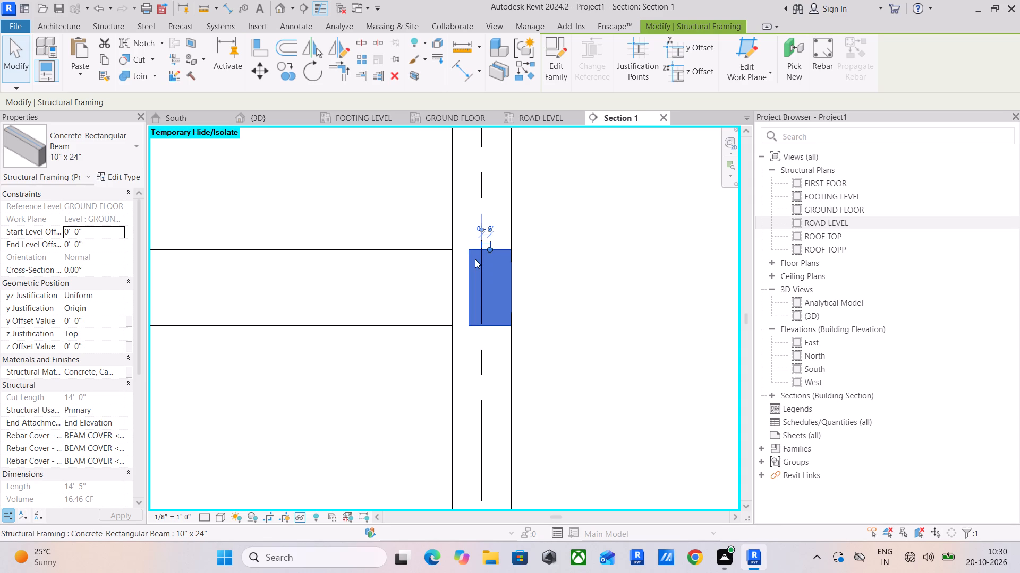
scroll(476, 259, up, 2)
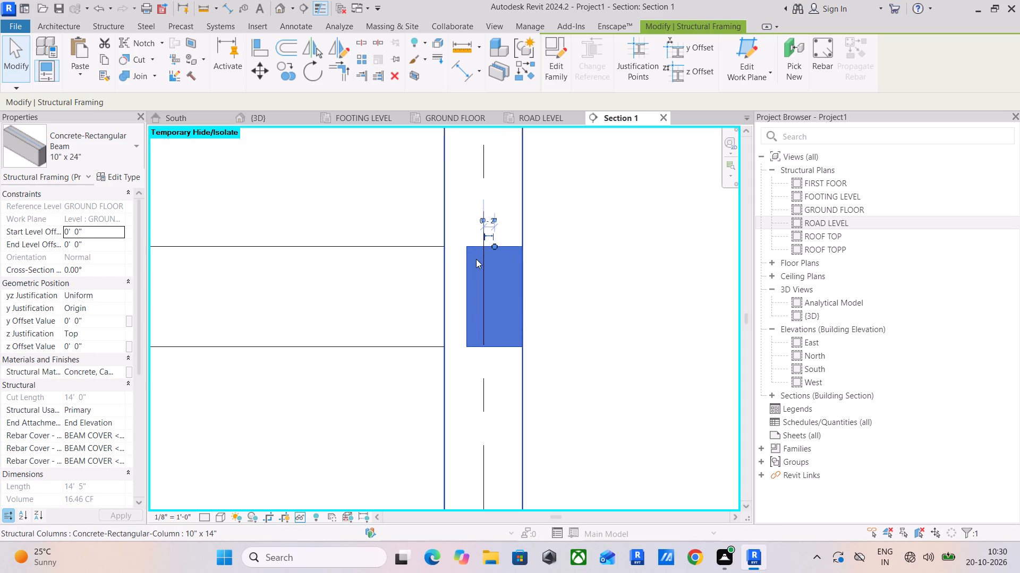
scroll(476, 259, up, 2)
scroll(476, 259, down, 4)
scroll(493, 244, up, 5)
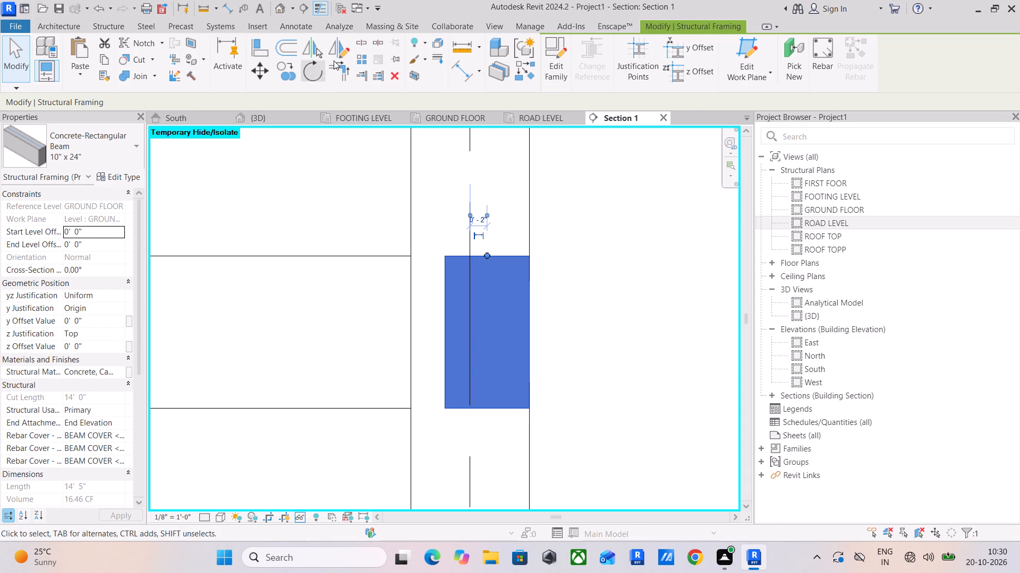
click(109, 27)
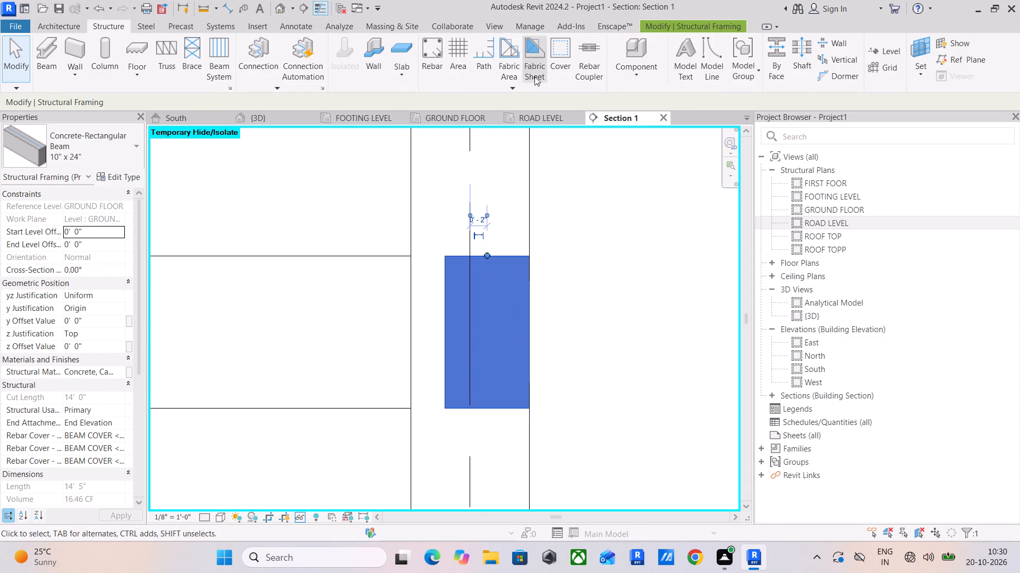
click(569, 68)
click(489, 255)
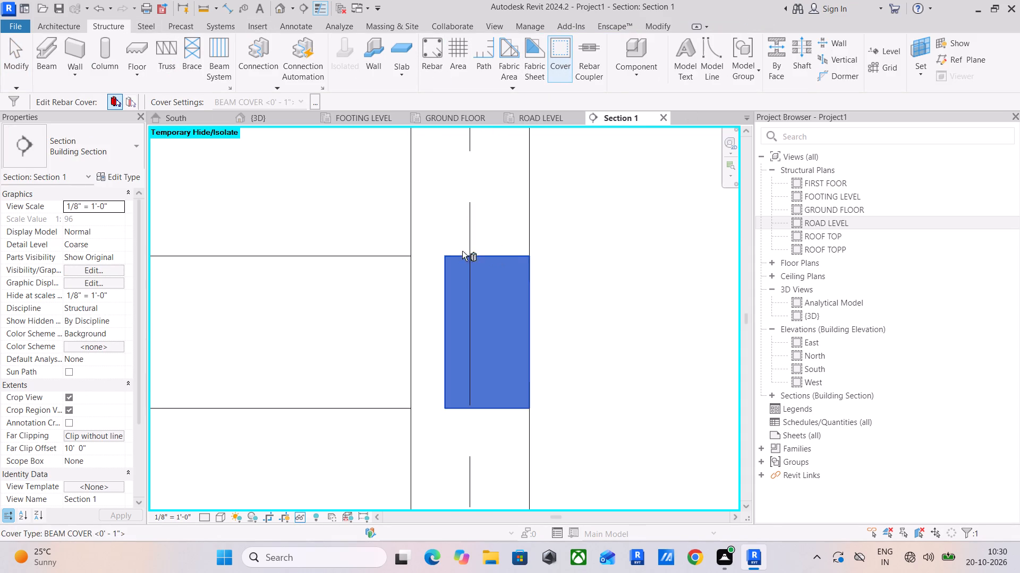
click(292, 101)
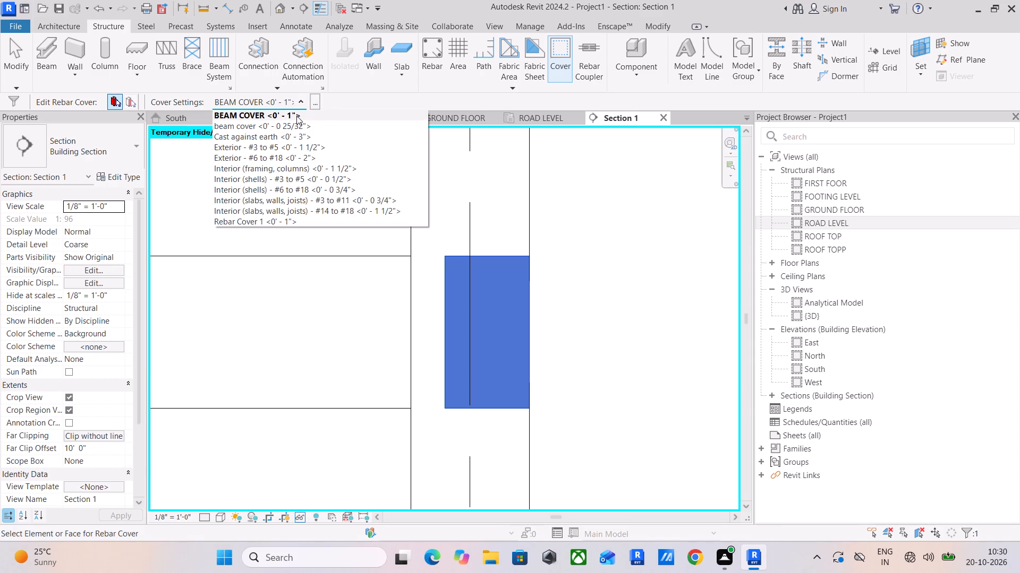
click(296, 116)
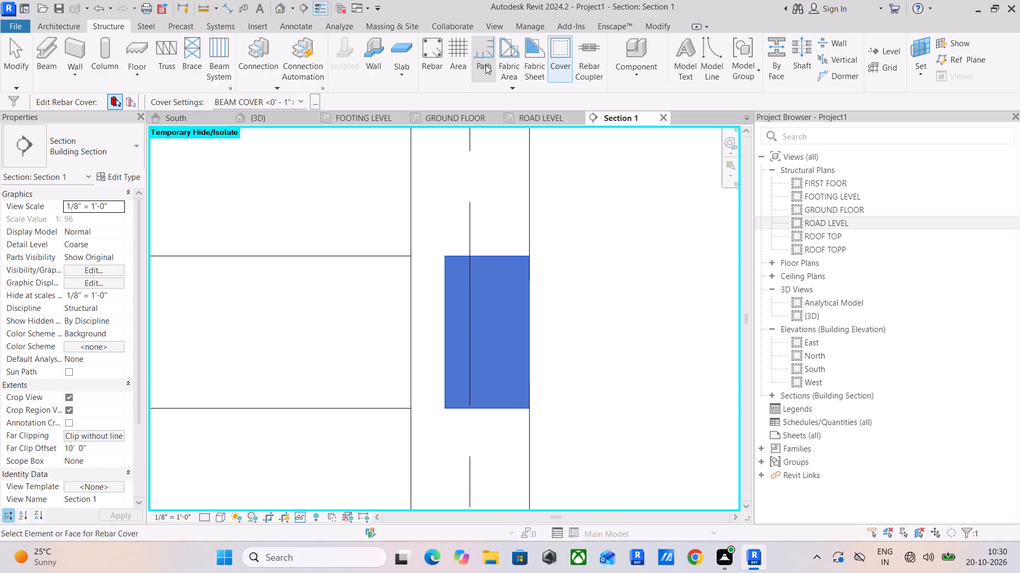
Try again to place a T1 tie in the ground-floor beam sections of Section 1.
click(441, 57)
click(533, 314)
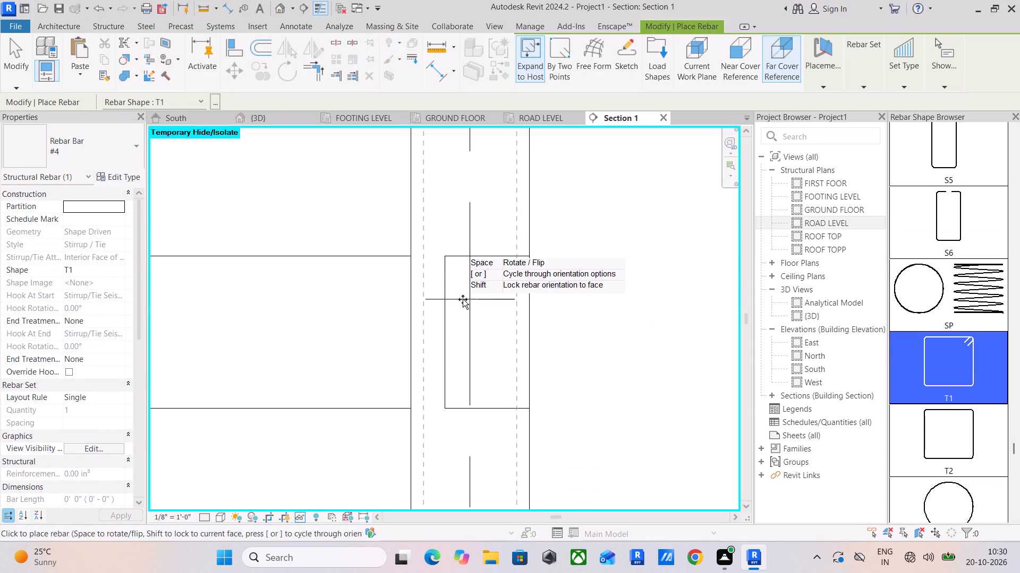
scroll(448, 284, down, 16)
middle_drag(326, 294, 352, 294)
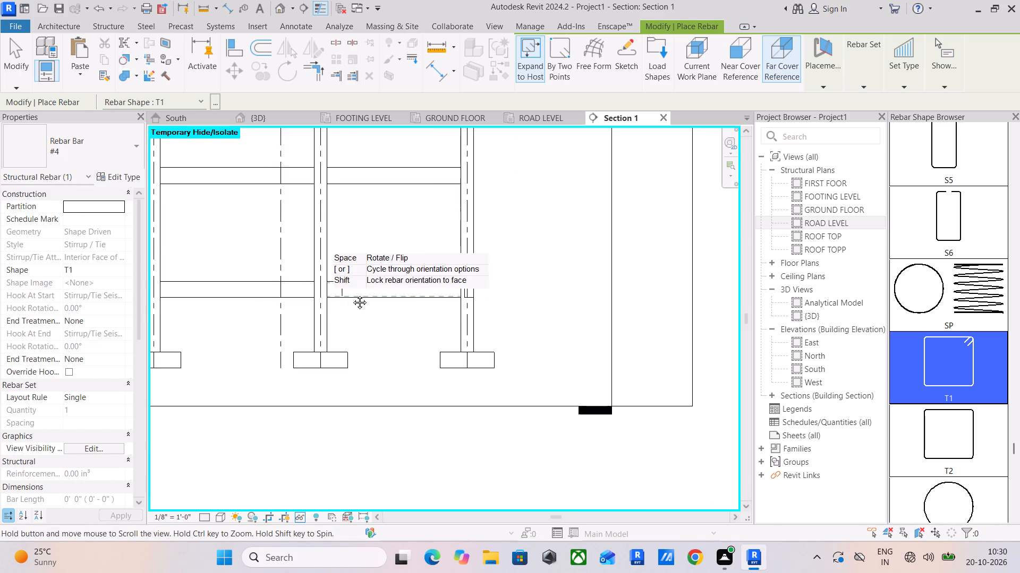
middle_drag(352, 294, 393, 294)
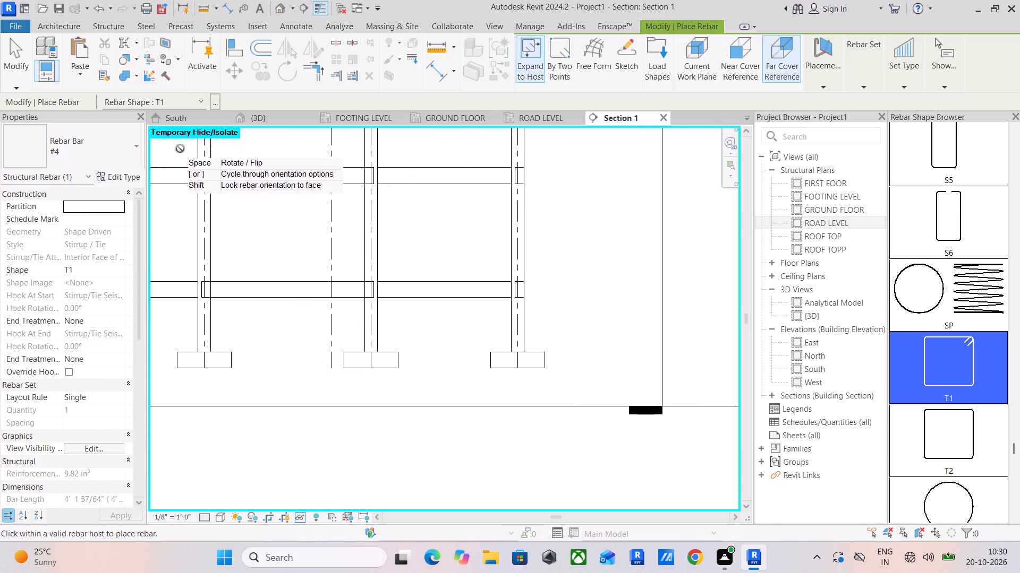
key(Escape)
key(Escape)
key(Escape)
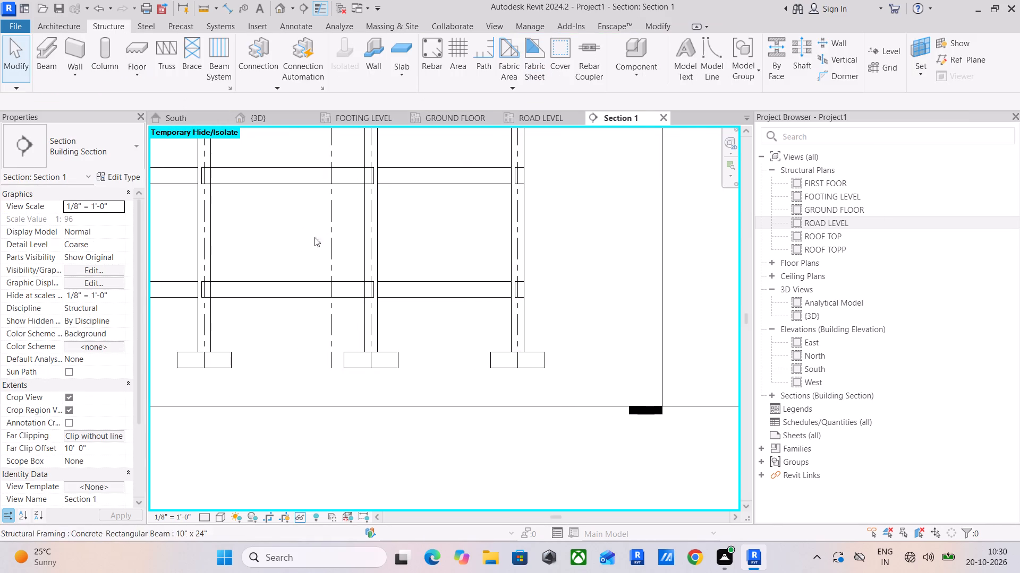
Open Section 2 and temporarily hide the 10" x 14" column at grid 1.
scroll(300, 230, down, 10)
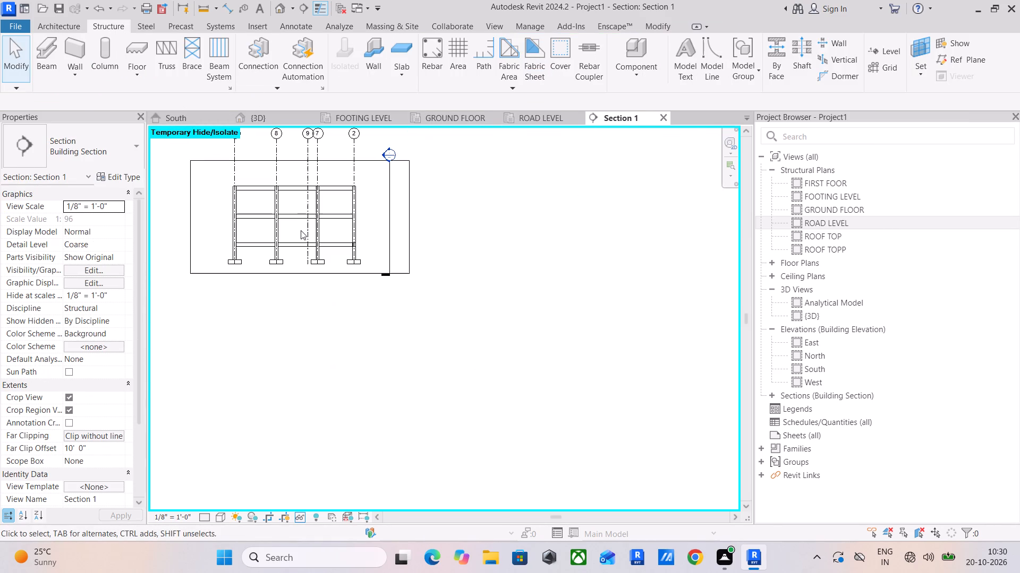
double_click(382, 156)
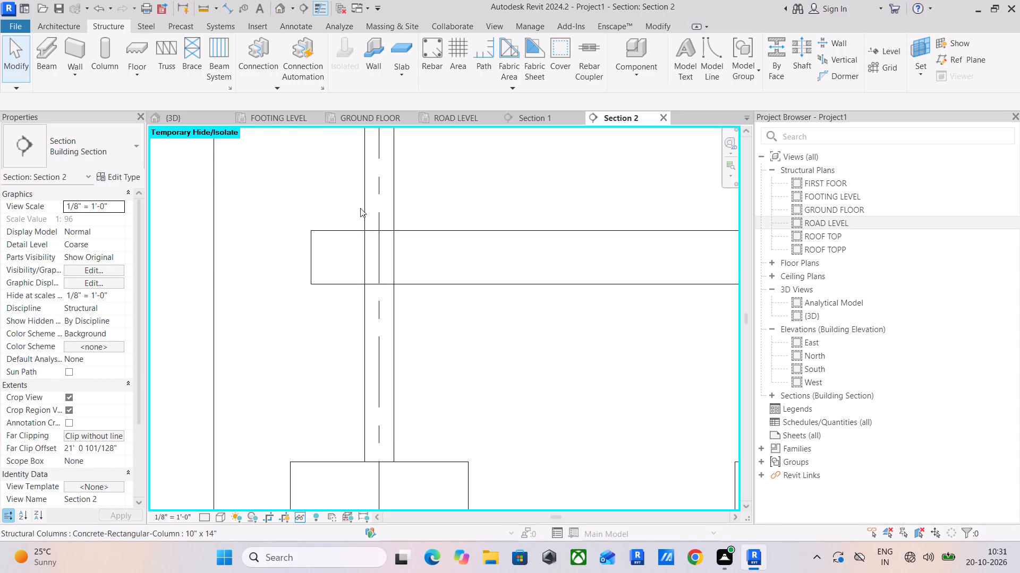
scroll(385, 256, down, 11)
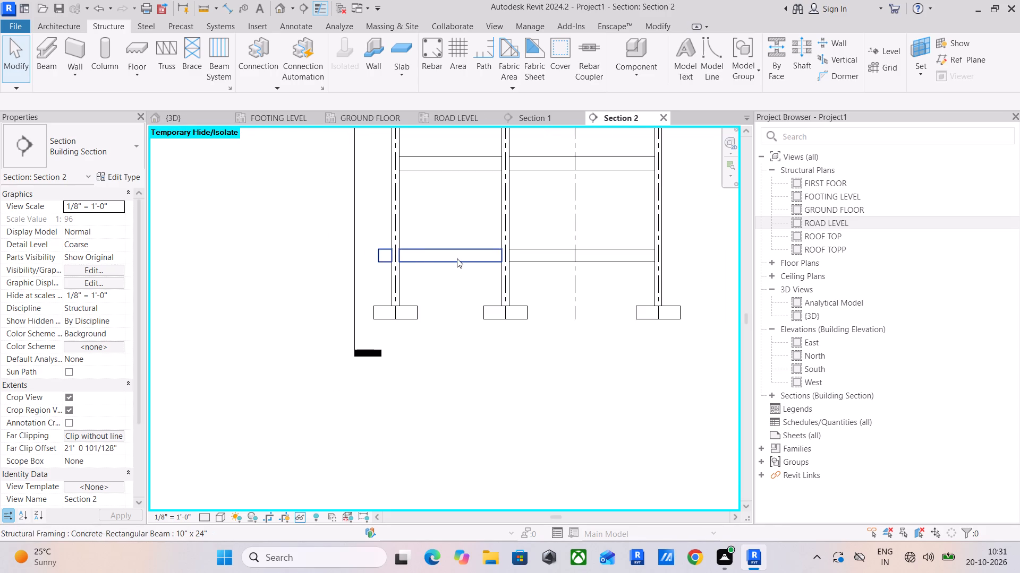
middle_drag(450, 215, 411, 367)
scroll(456, 224, up, 4)
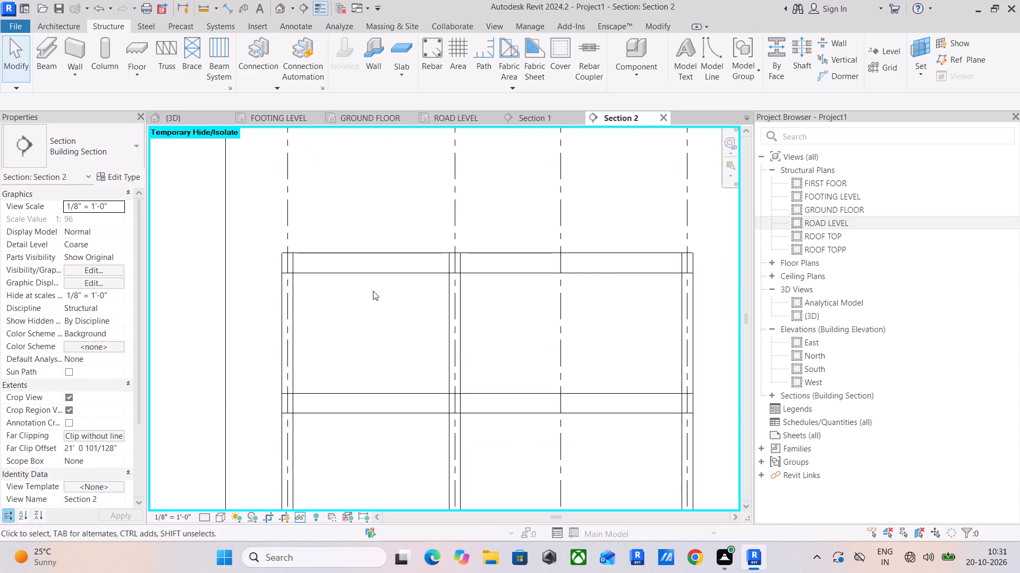
scroll(276, 257, up, 5)
click(318, 334)
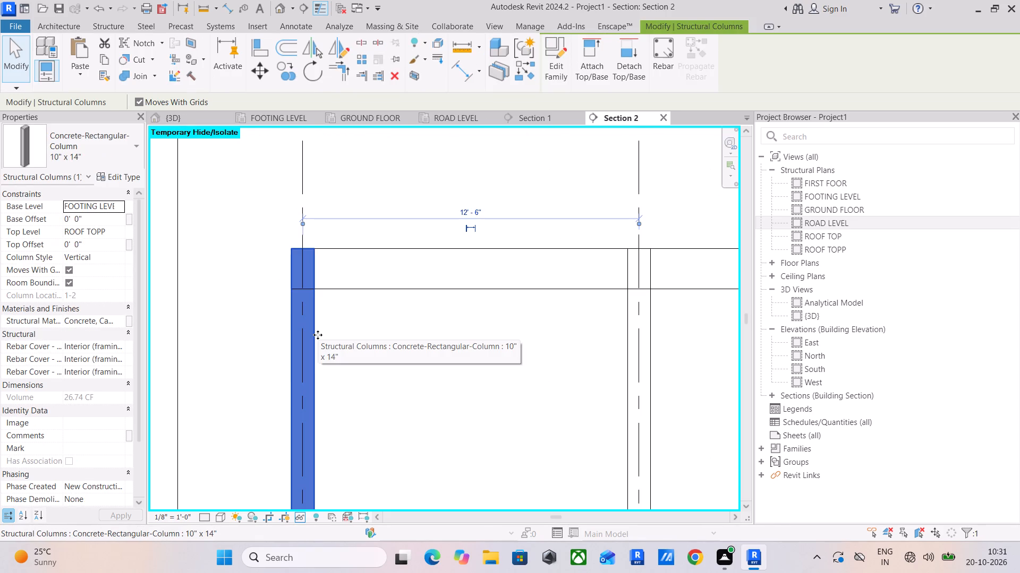
text(HH)
Assign the 1" BEAM COVER rebar cover to the roof beam seen end-on at grid 1 in Section 2.
middle_drag(304, 260, 312, 268)
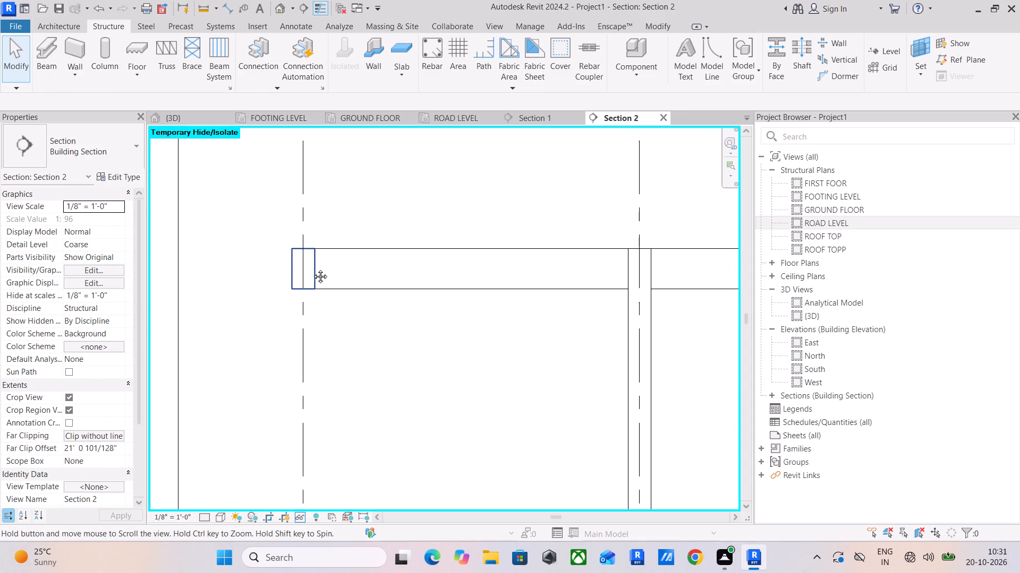
middle_drag(312, 268, 338, 301)
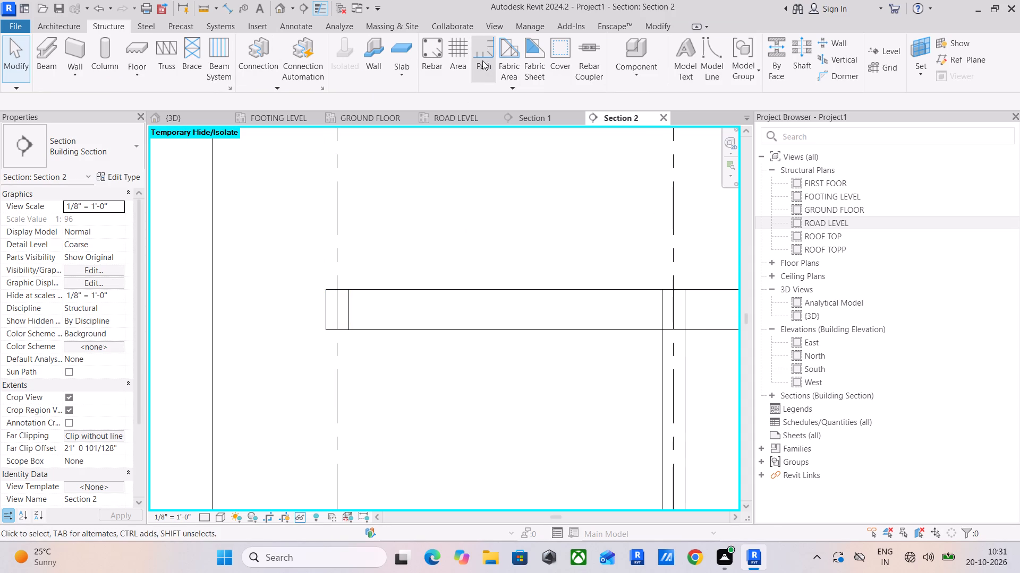
click(561, 46)
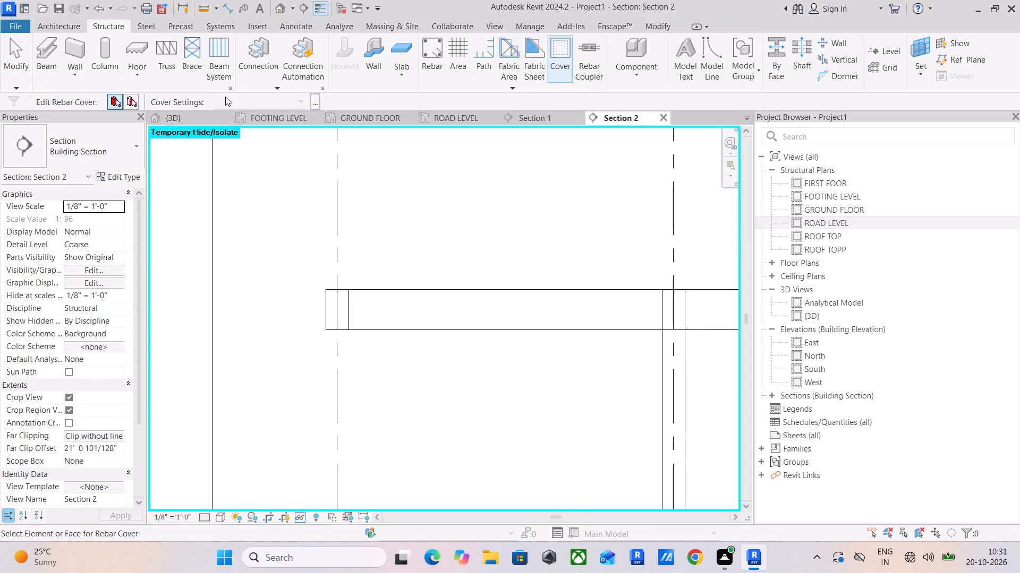
click(328, 289)
click(298, 100)
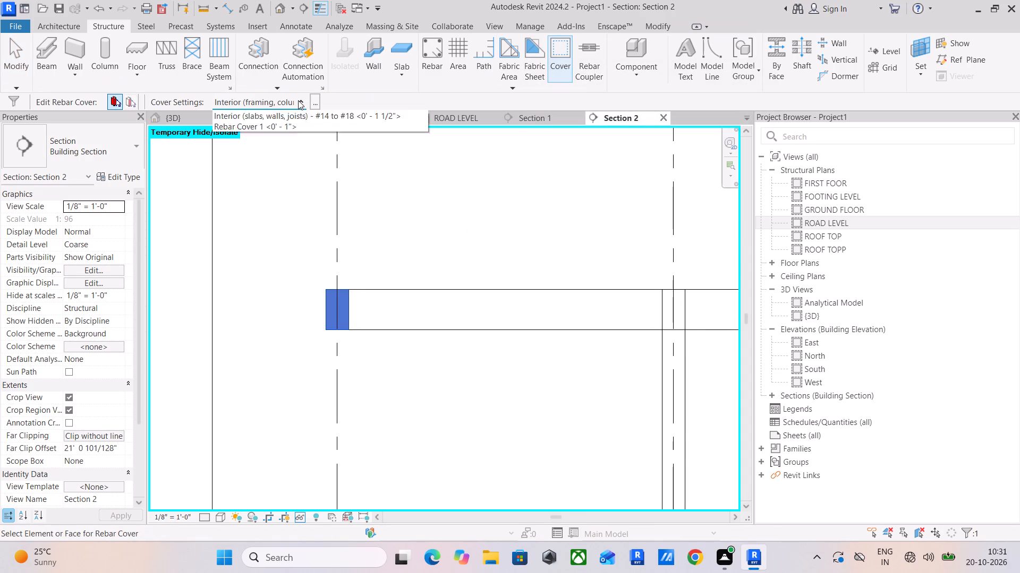
click(280, 116)
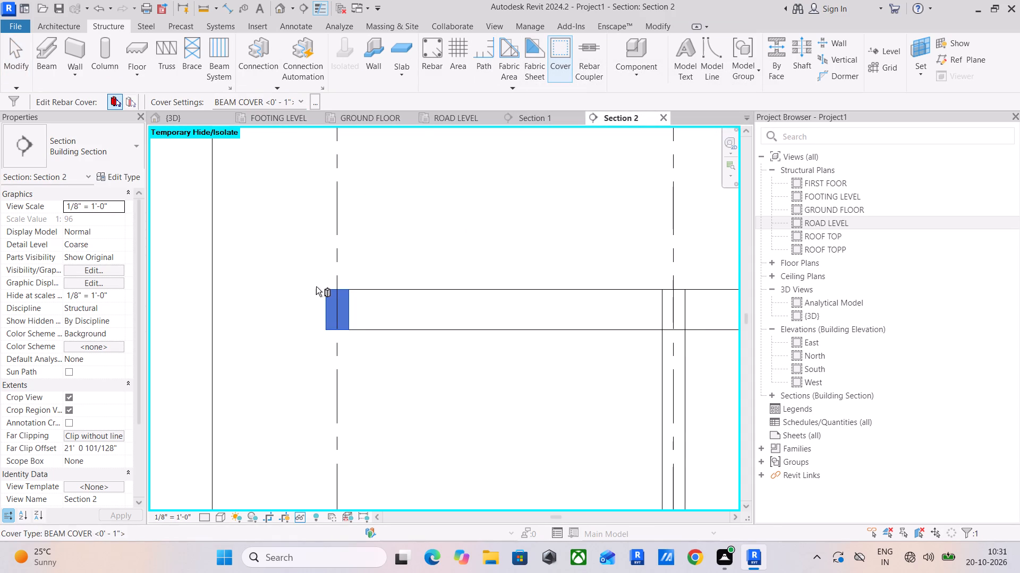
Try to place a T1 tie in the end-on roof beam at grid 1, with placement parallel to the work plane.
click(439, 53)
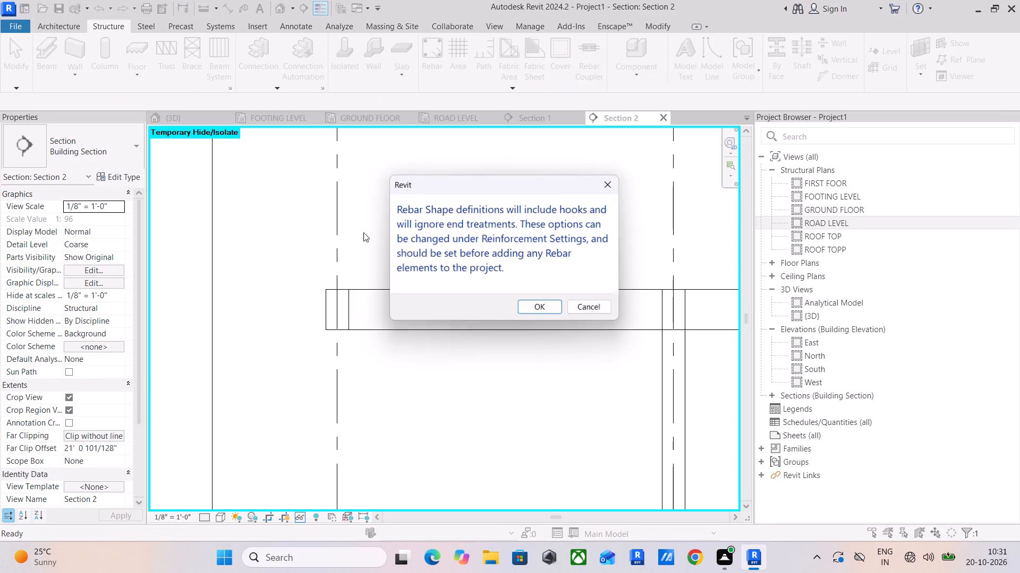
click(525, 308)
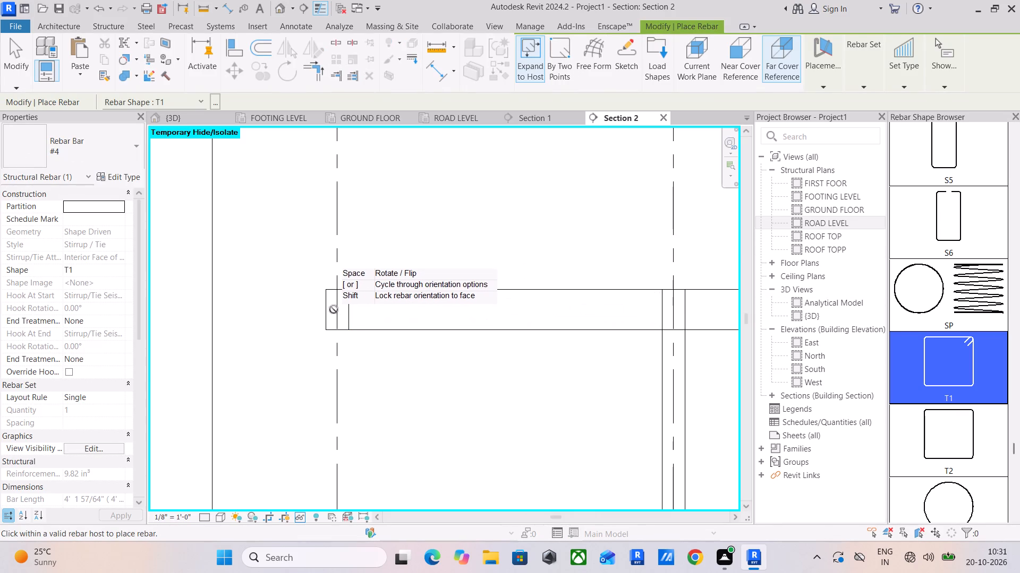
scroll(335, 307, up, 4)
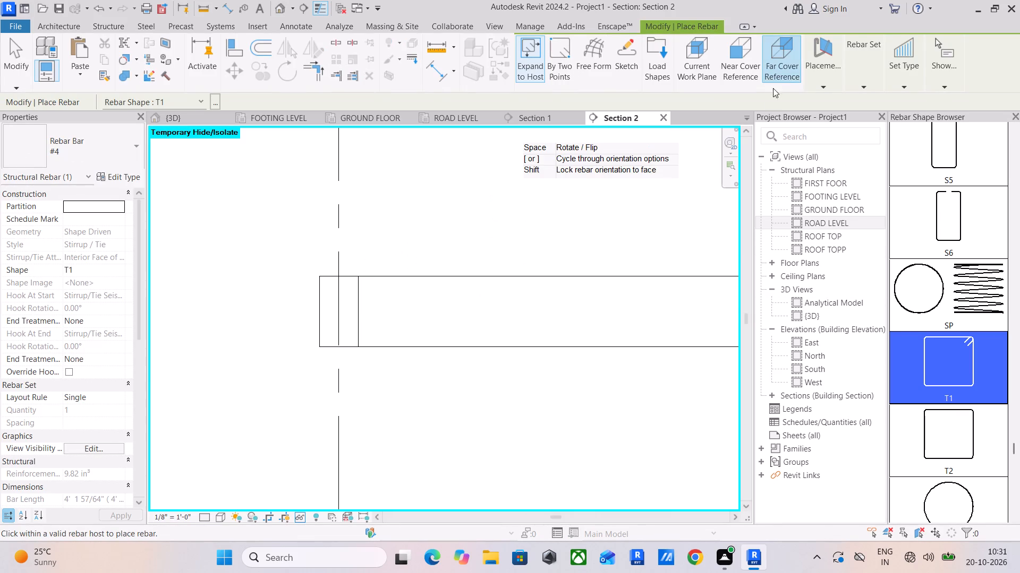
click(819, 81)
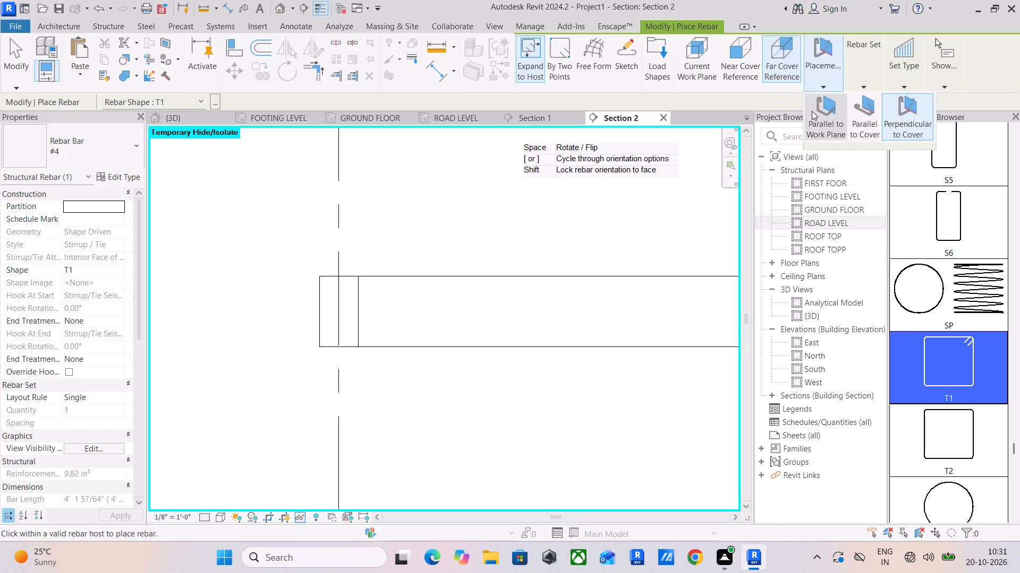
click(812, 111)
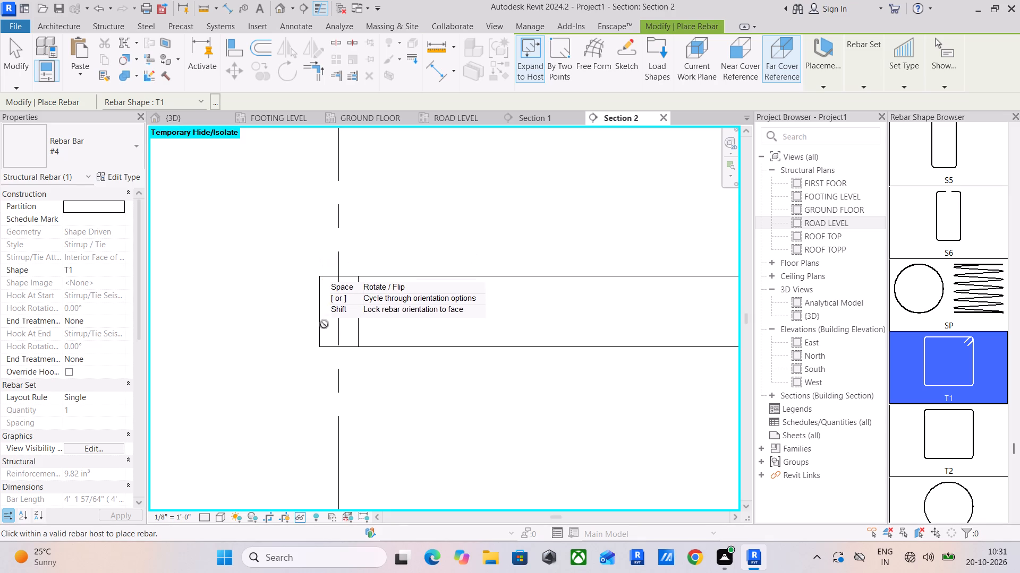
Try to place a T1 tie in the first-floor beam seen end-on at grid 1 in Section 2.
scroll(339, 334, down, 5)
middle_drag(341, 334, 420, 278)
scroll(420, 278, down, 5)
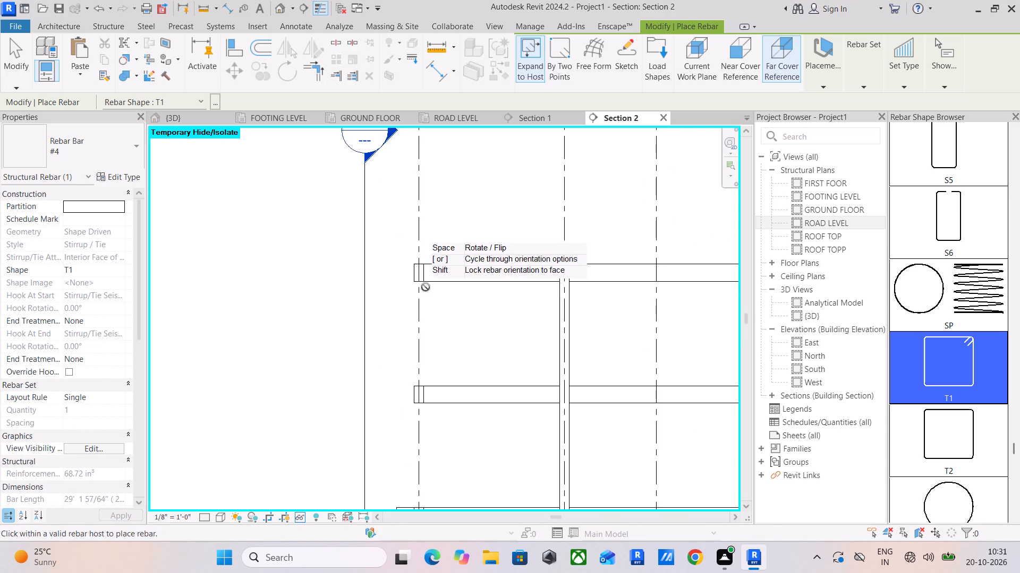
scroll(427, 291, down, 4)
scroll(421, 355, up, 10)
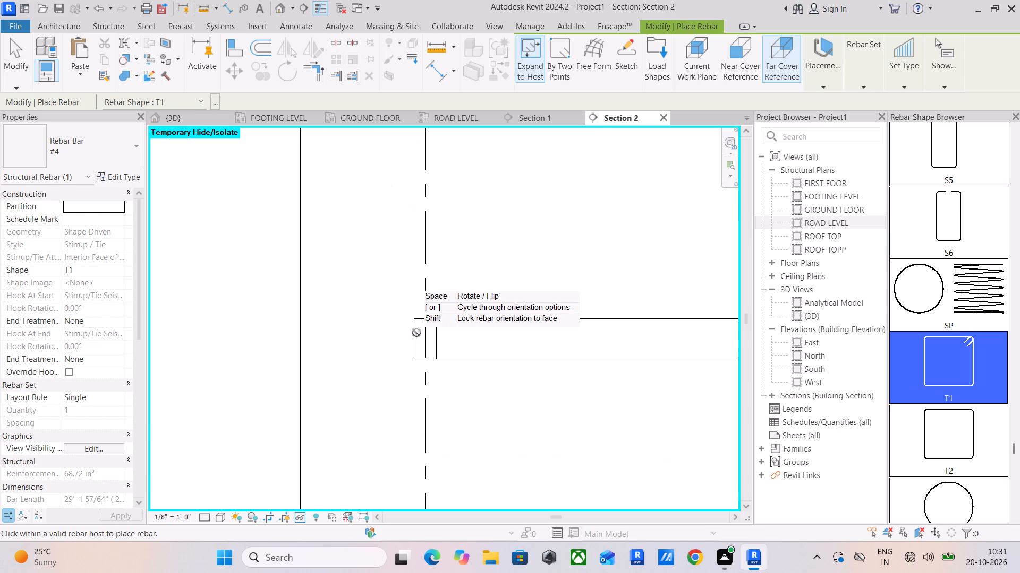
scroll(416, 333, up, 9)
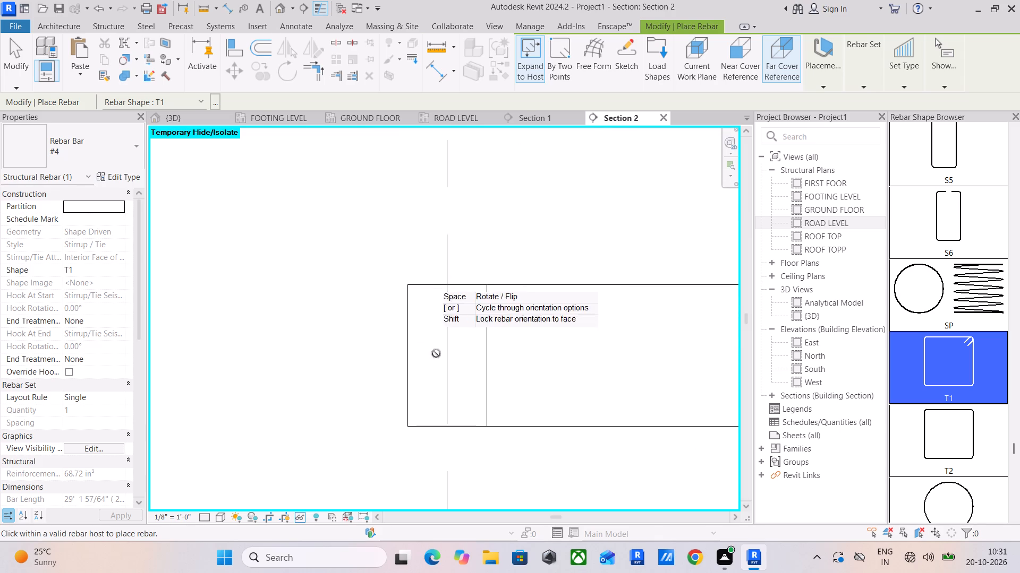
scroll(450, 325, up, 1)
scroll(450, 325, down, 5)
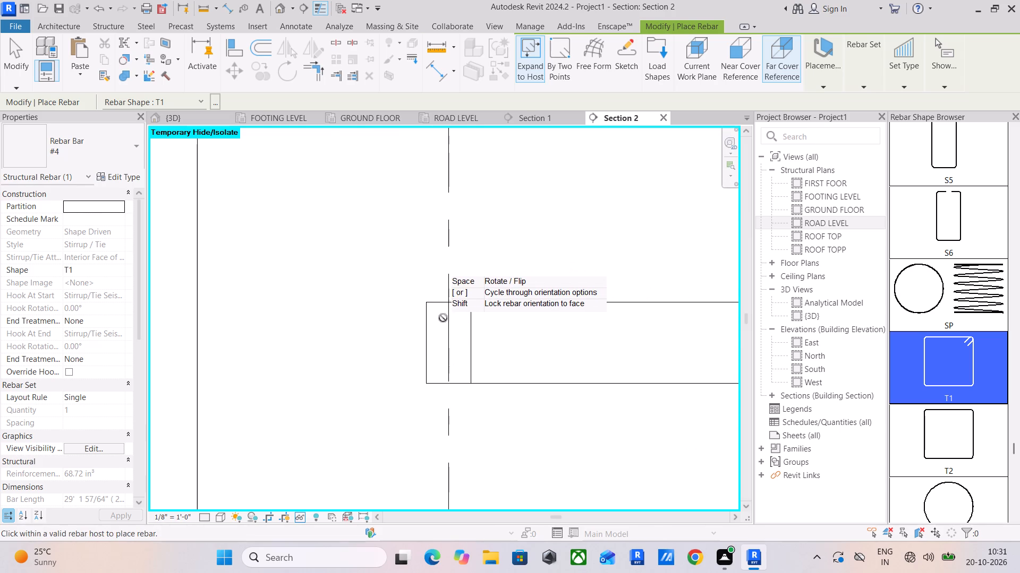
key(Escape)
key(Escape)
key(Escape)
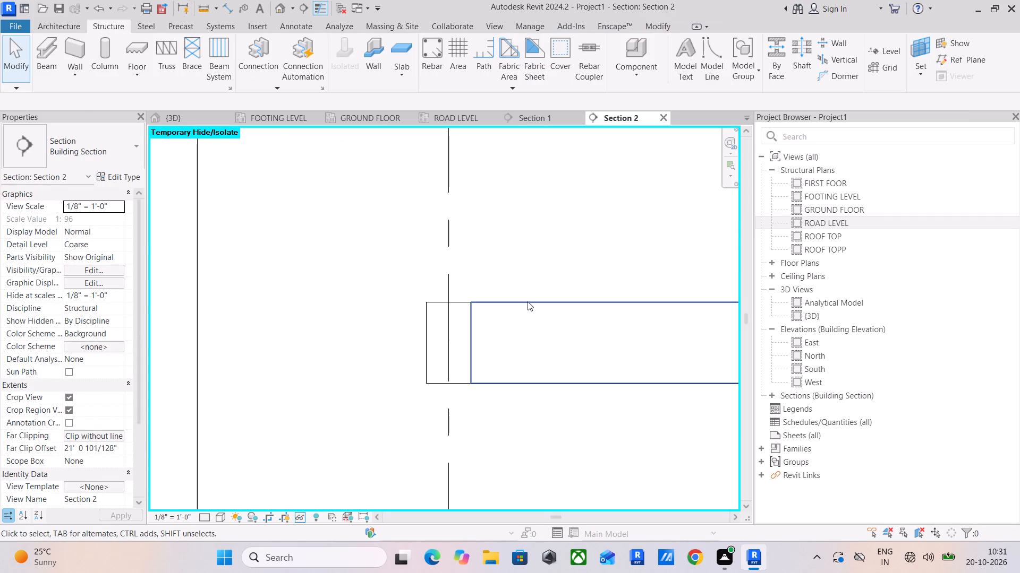
Assign the 1" BEAM COVER rebar cover to the first-floor 10" x 24" beam spanning from grid 1 in Section 2.
drag(530, 303, 524, 300)
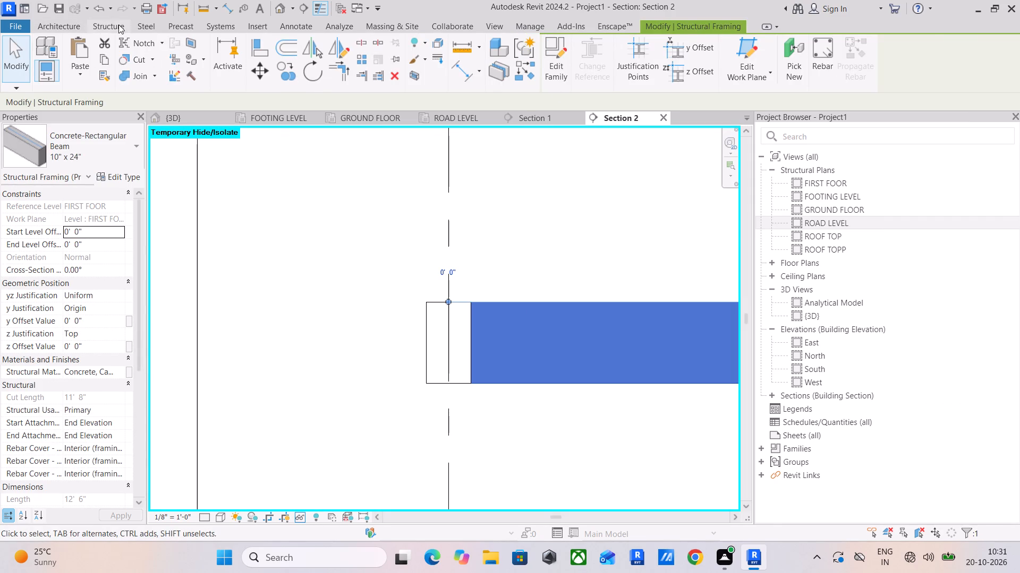
click(118, 24)
click(563, 67)
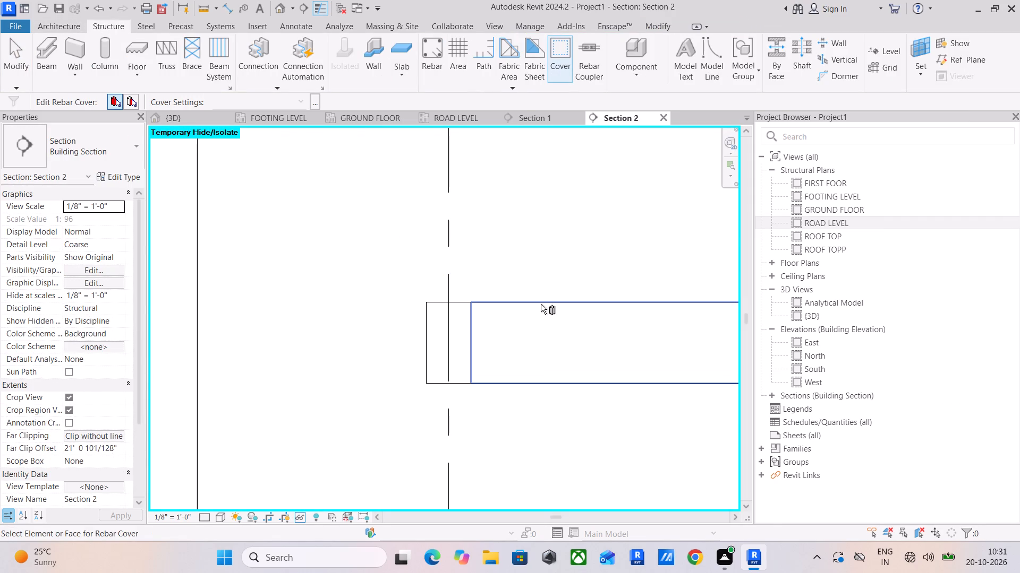
click(541, 304)
click(301, 100)
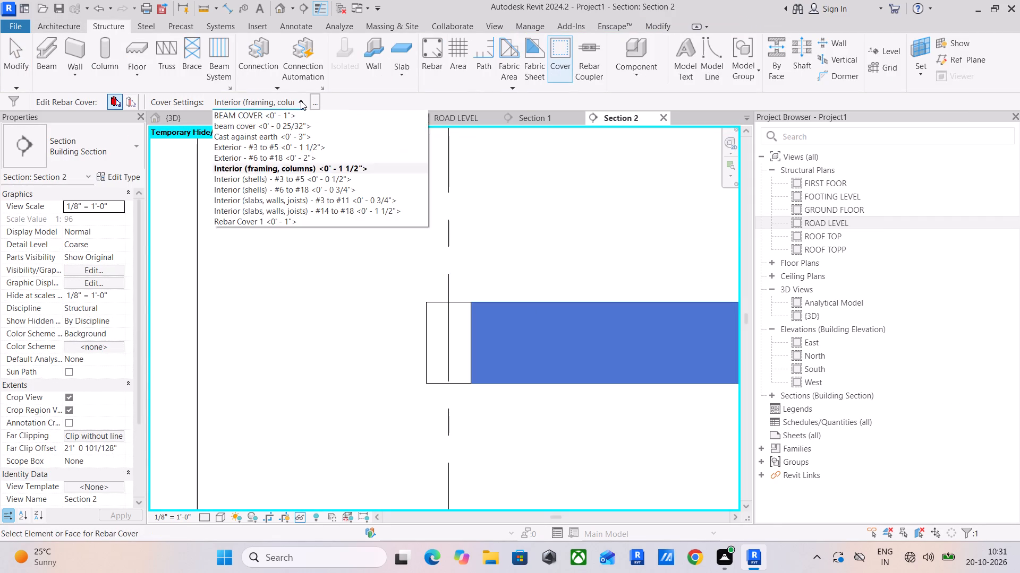
click(271, 114)
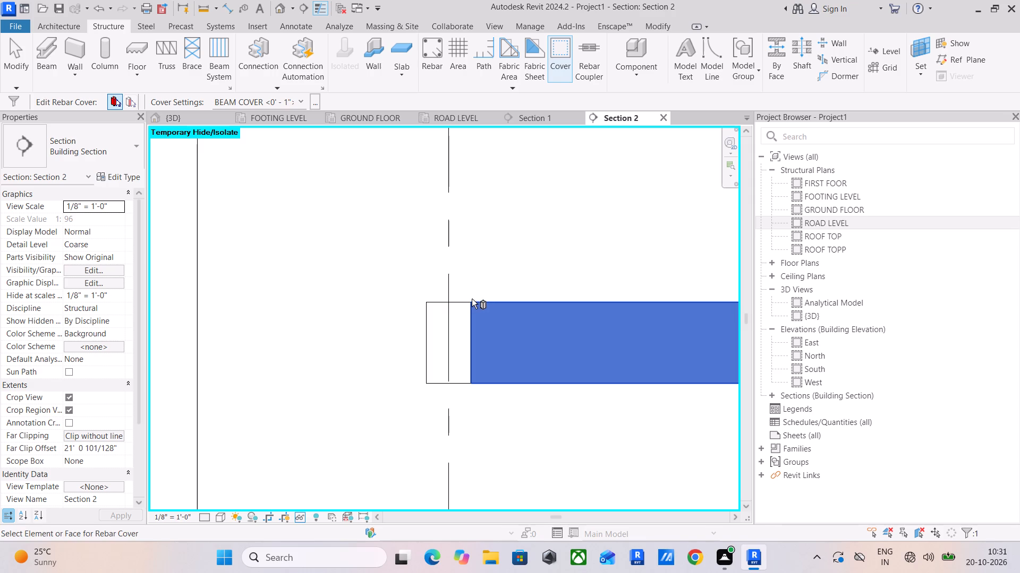
key(Escape)
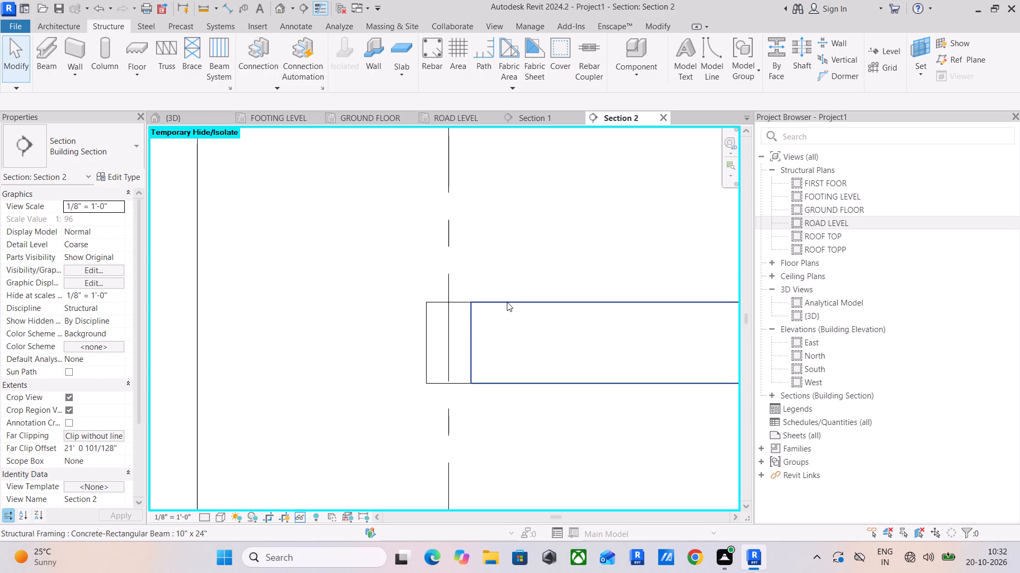
Assign the 1" BEAM COVER rebar cover to the first-floor beam seen end-on at grid 1 in Section 2.
click(507, 302)
click(102, 22)
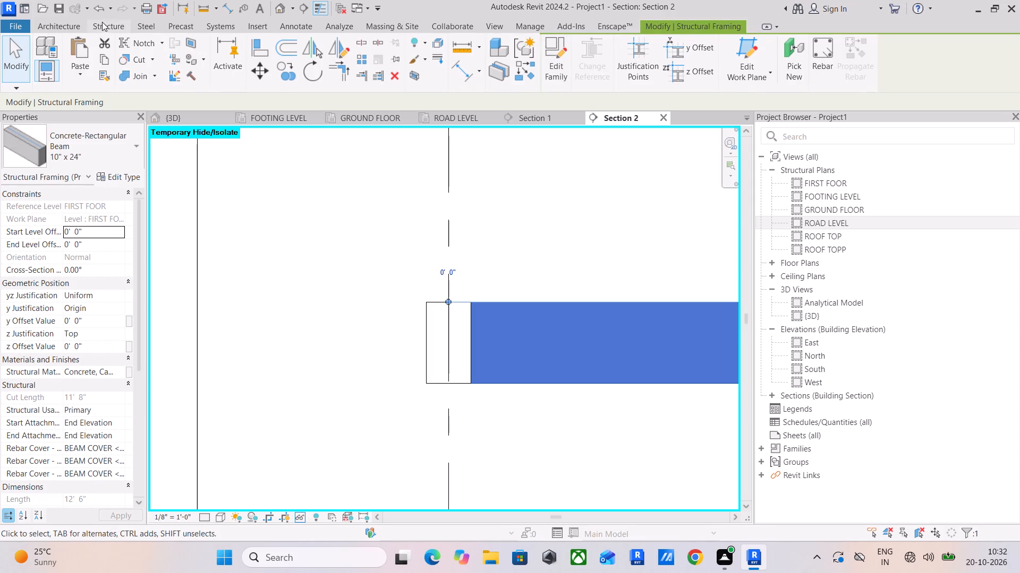
click(566, 39)
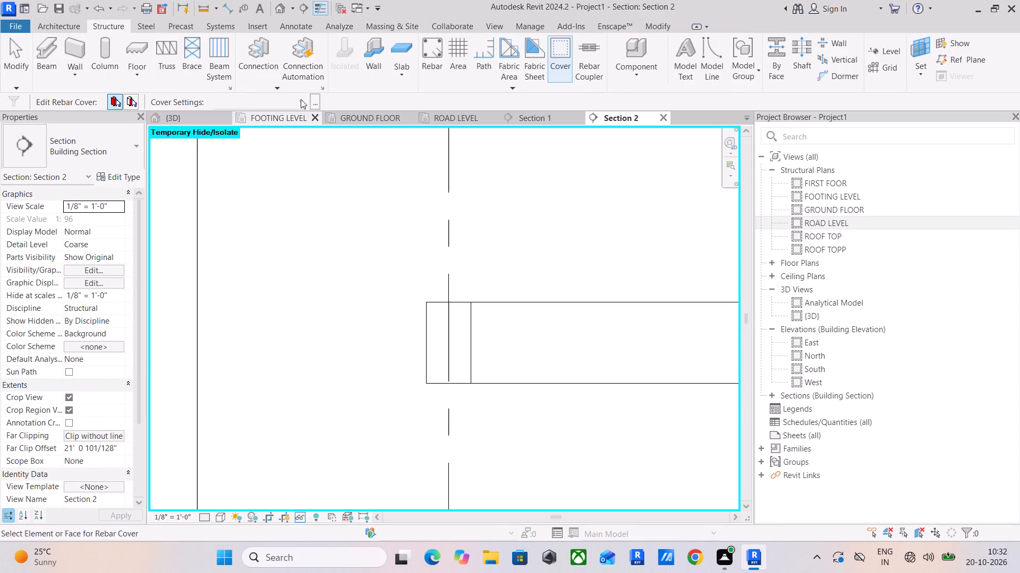
click(301, 99)
click(540, 305)
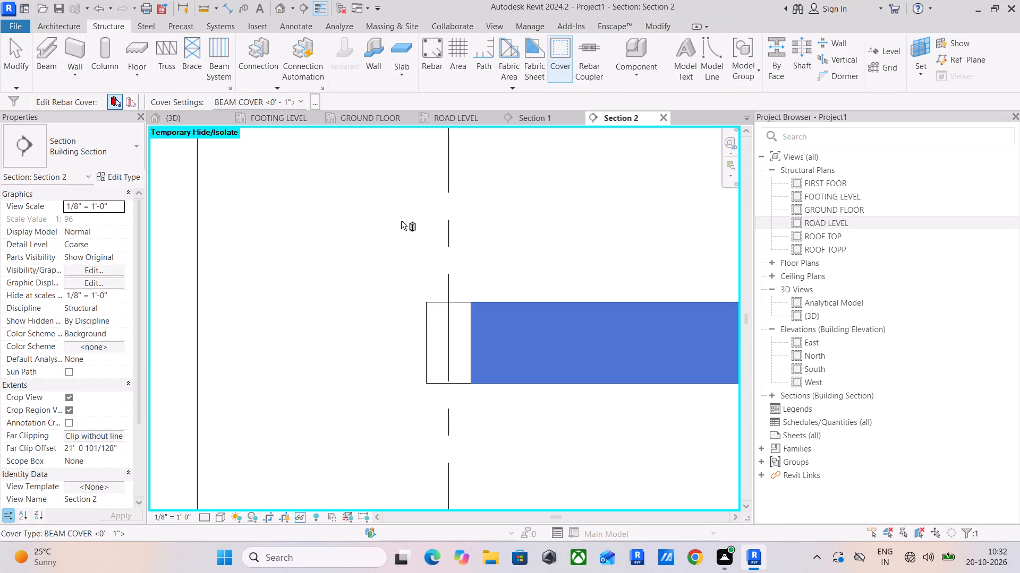
click(429, 303)
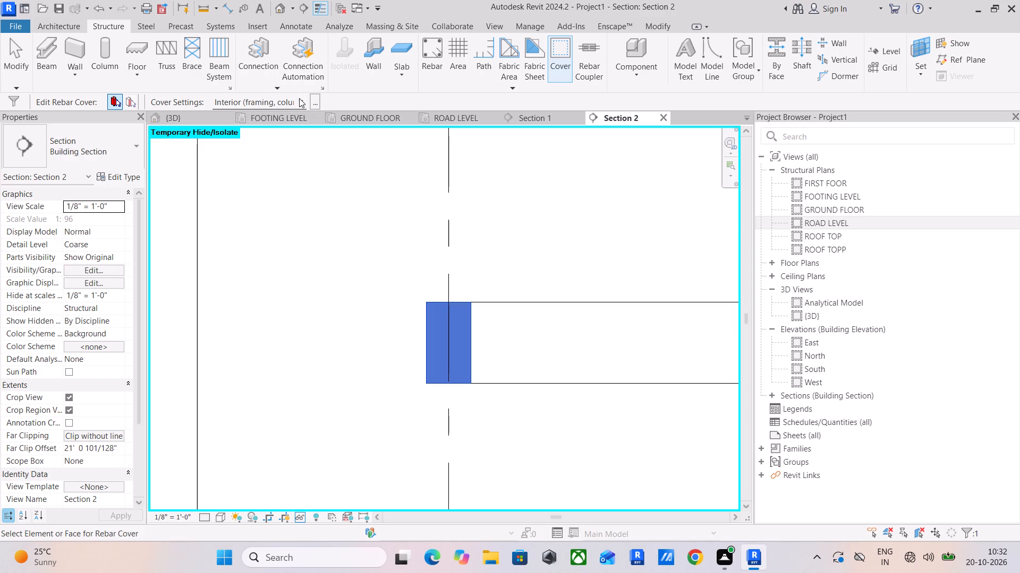
click(299, 98)
click(284, 116)
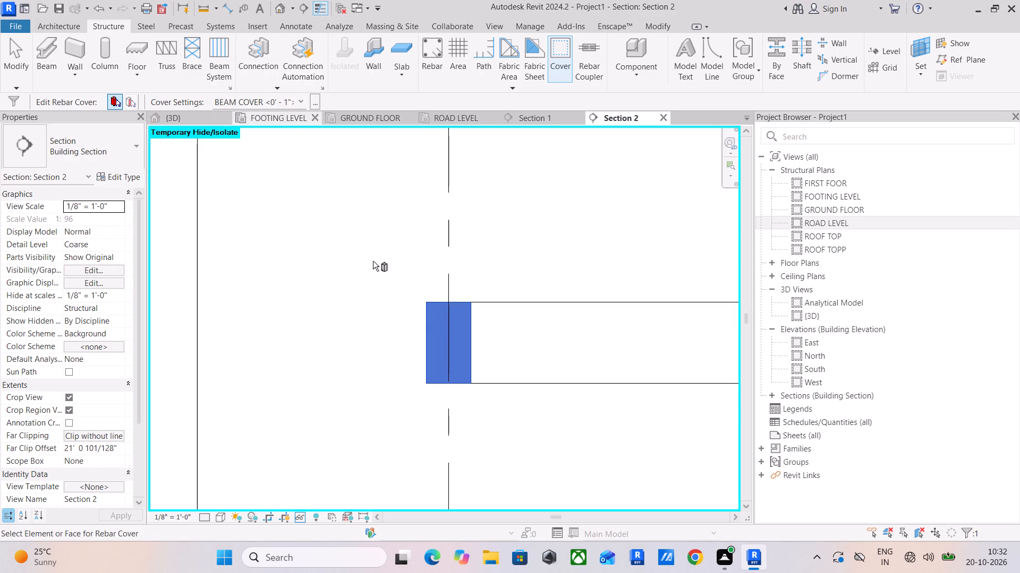
key(Escape)
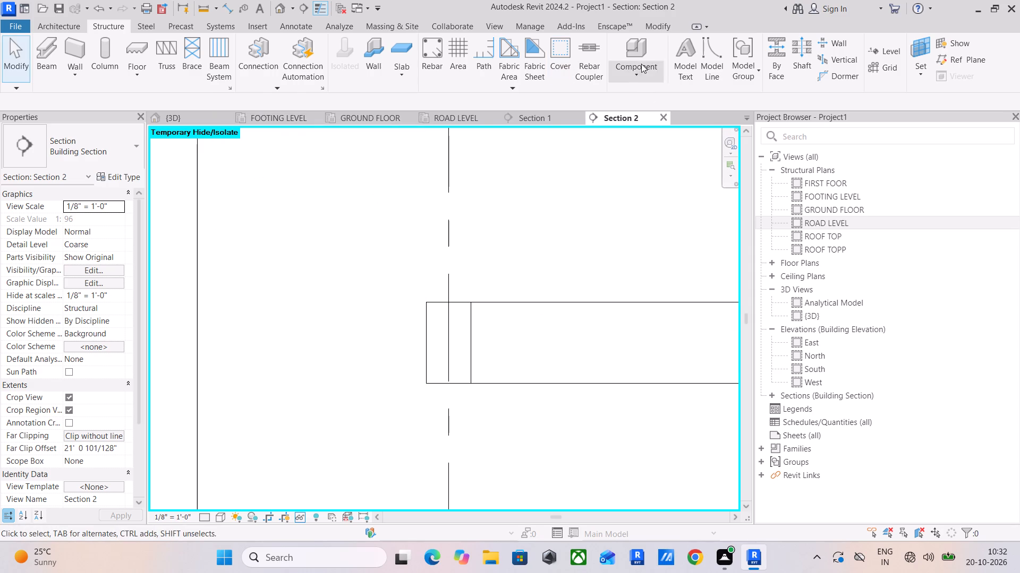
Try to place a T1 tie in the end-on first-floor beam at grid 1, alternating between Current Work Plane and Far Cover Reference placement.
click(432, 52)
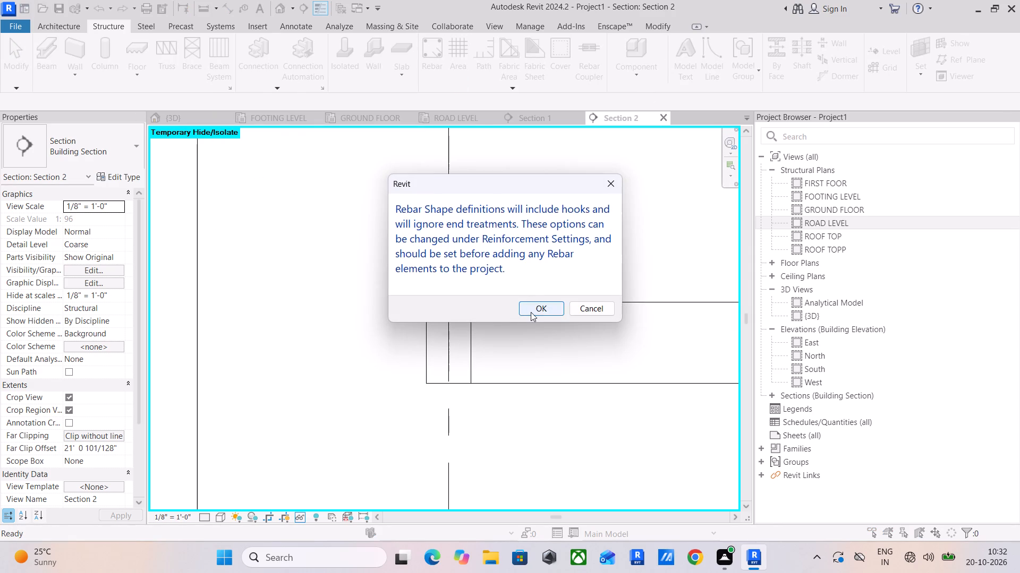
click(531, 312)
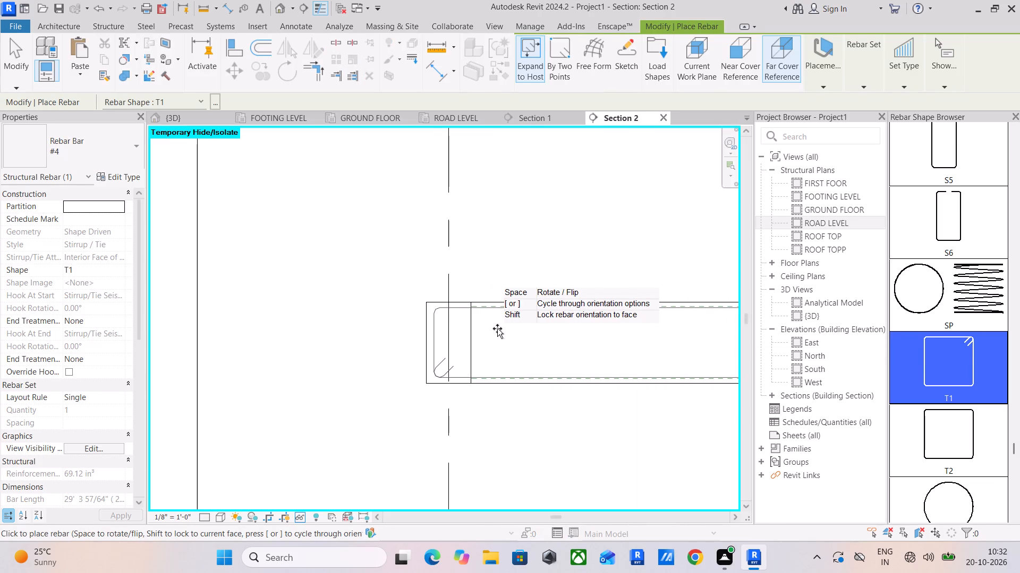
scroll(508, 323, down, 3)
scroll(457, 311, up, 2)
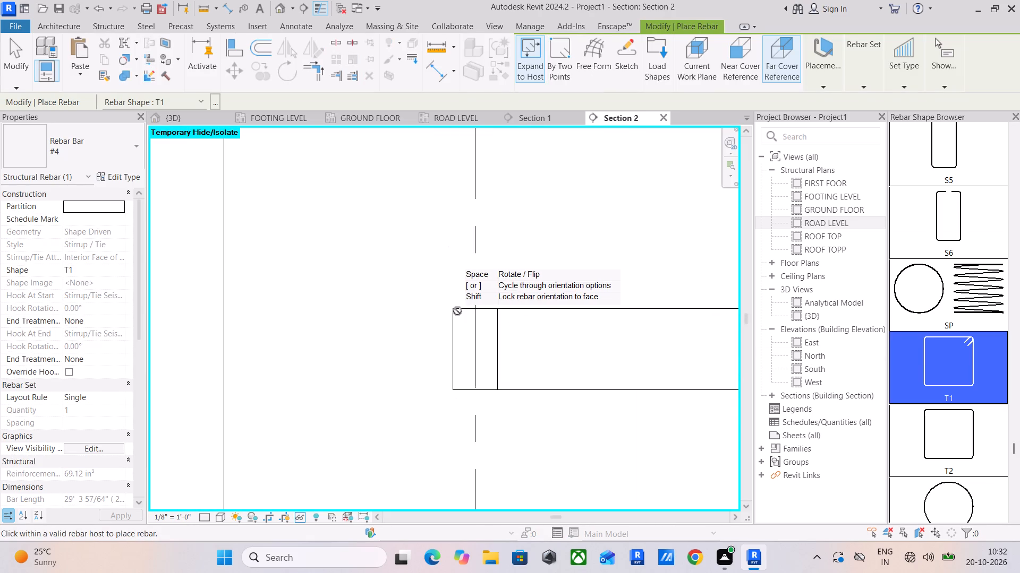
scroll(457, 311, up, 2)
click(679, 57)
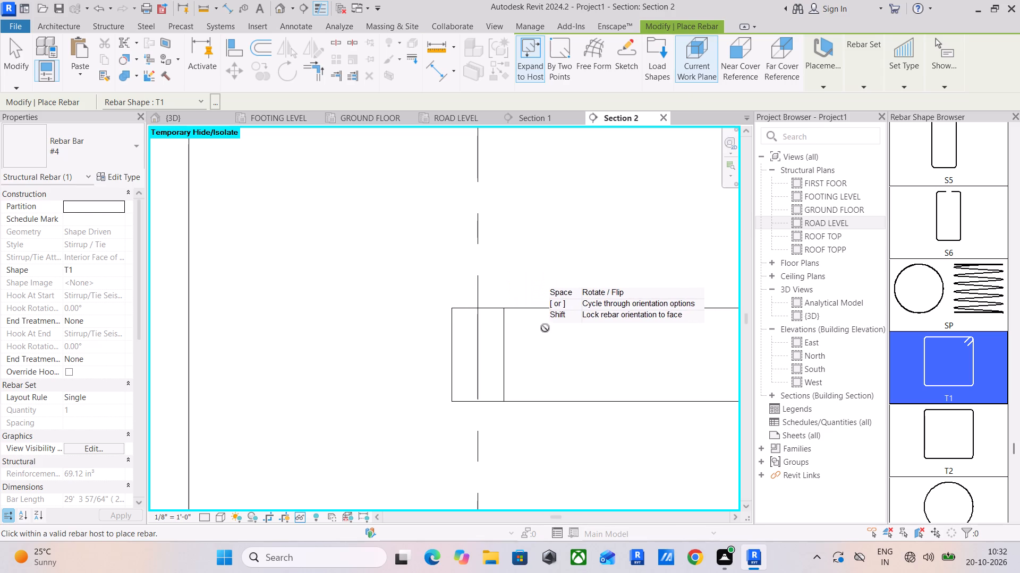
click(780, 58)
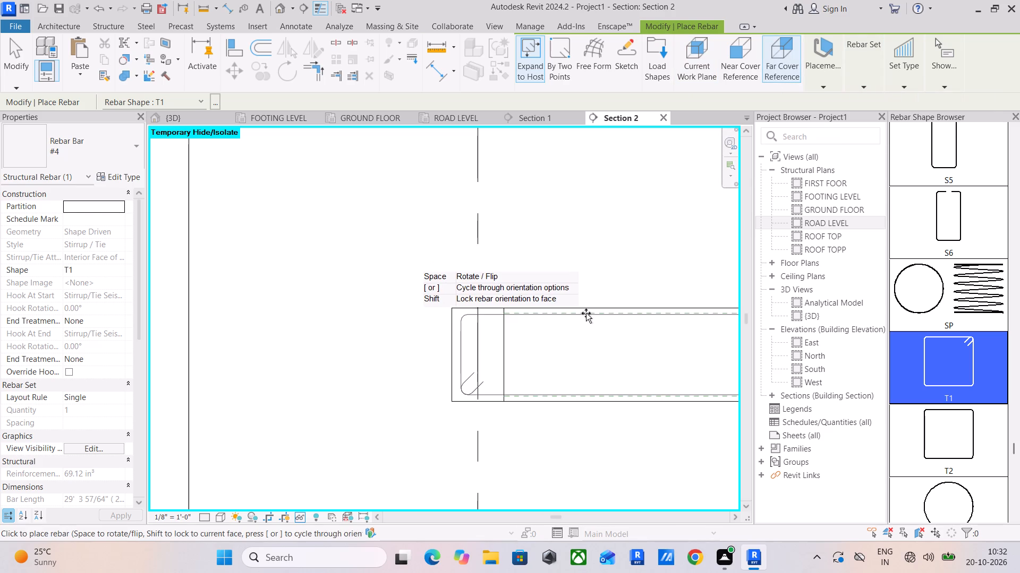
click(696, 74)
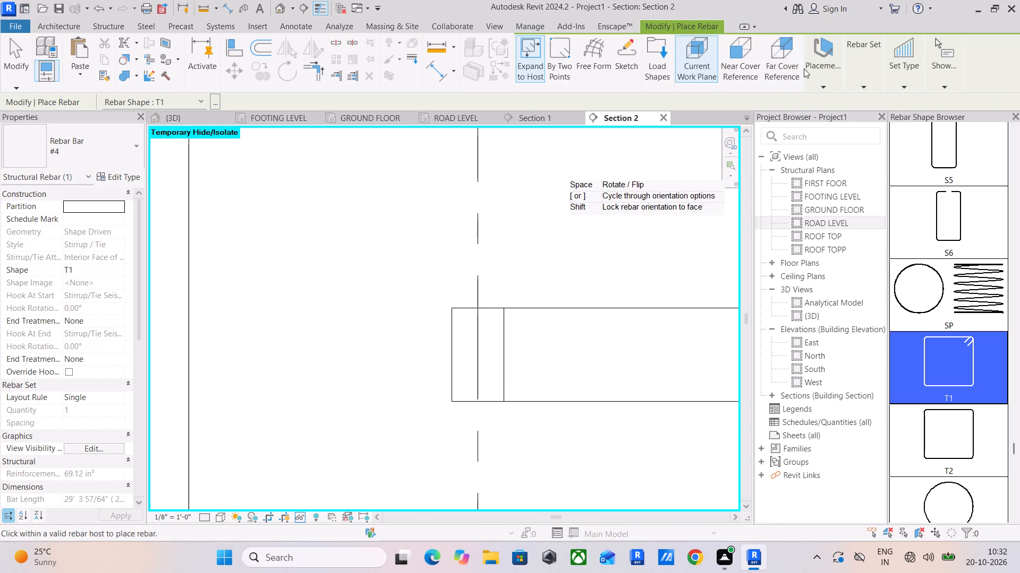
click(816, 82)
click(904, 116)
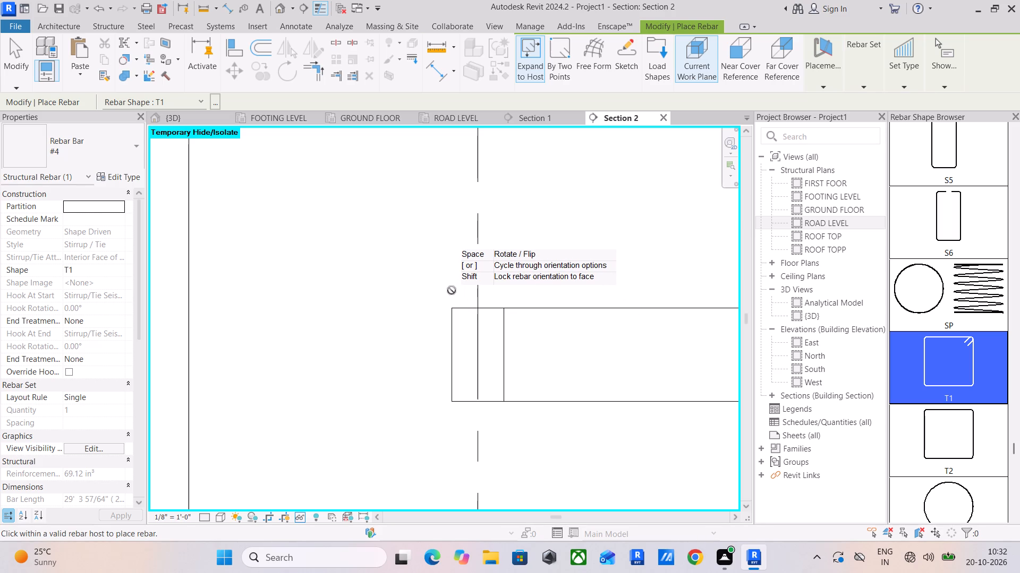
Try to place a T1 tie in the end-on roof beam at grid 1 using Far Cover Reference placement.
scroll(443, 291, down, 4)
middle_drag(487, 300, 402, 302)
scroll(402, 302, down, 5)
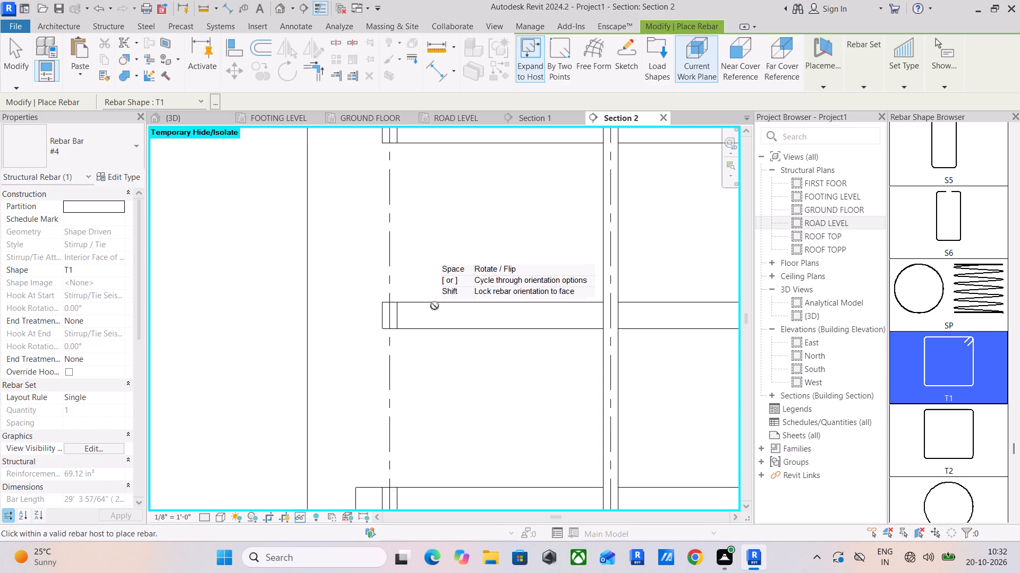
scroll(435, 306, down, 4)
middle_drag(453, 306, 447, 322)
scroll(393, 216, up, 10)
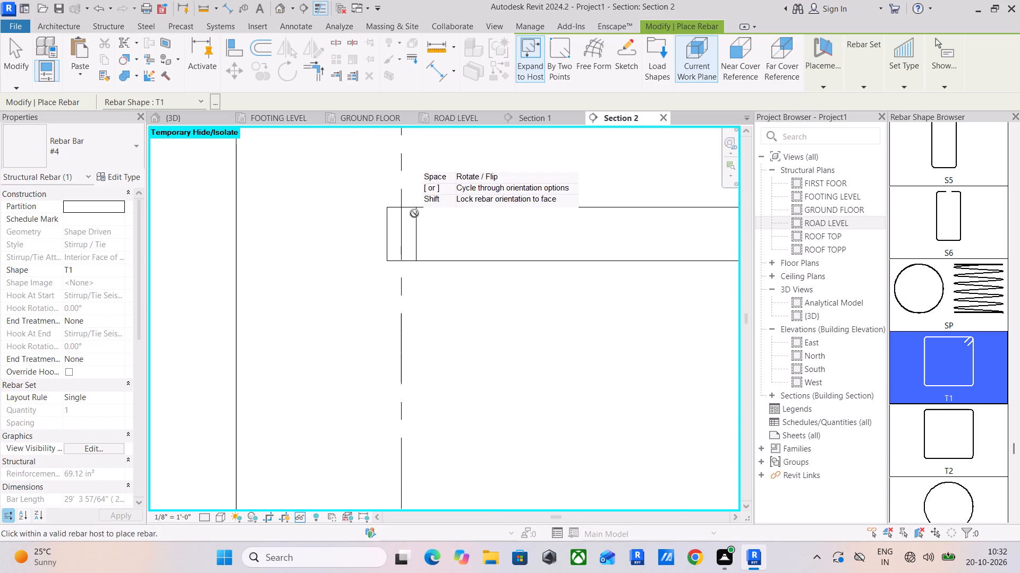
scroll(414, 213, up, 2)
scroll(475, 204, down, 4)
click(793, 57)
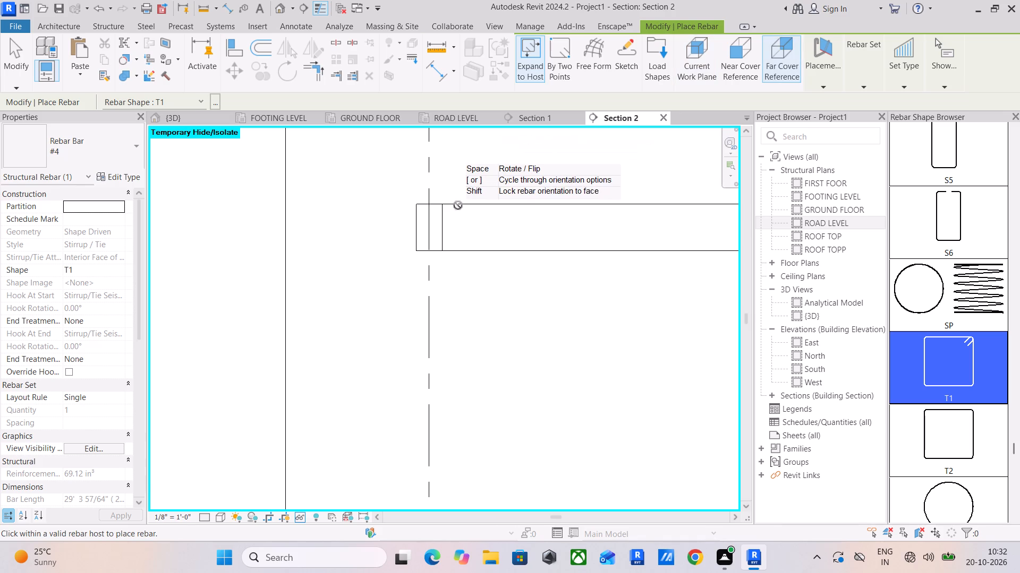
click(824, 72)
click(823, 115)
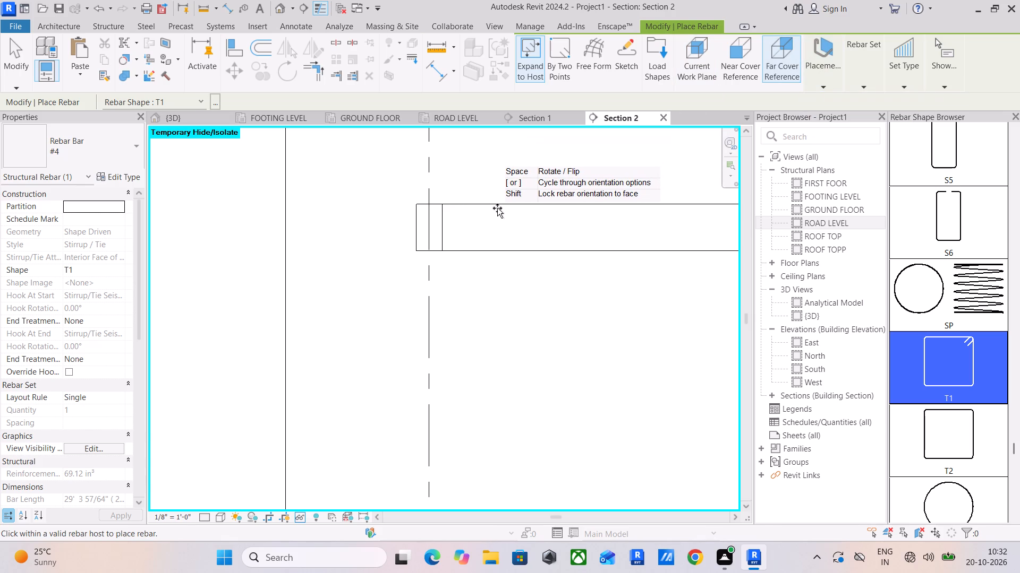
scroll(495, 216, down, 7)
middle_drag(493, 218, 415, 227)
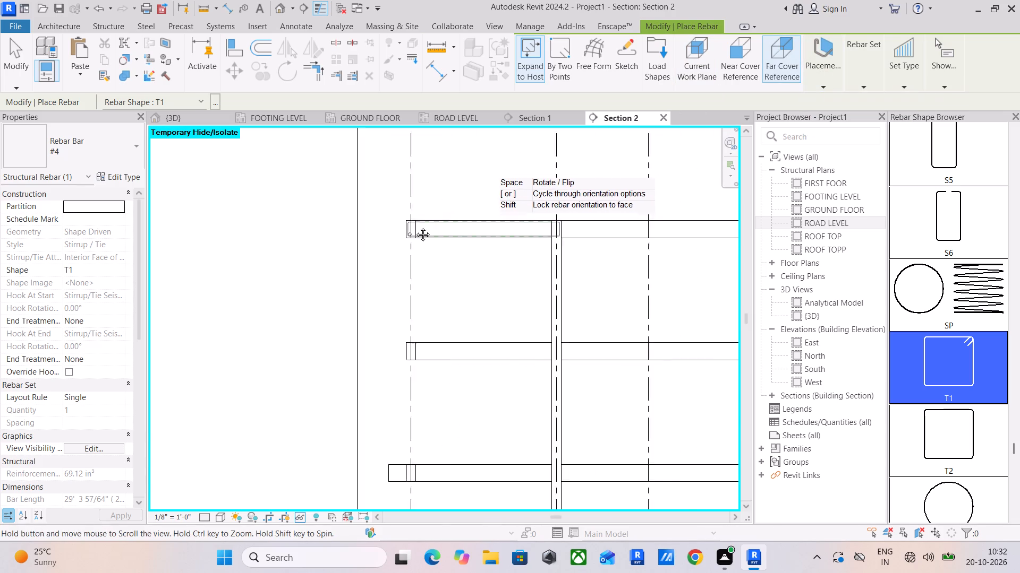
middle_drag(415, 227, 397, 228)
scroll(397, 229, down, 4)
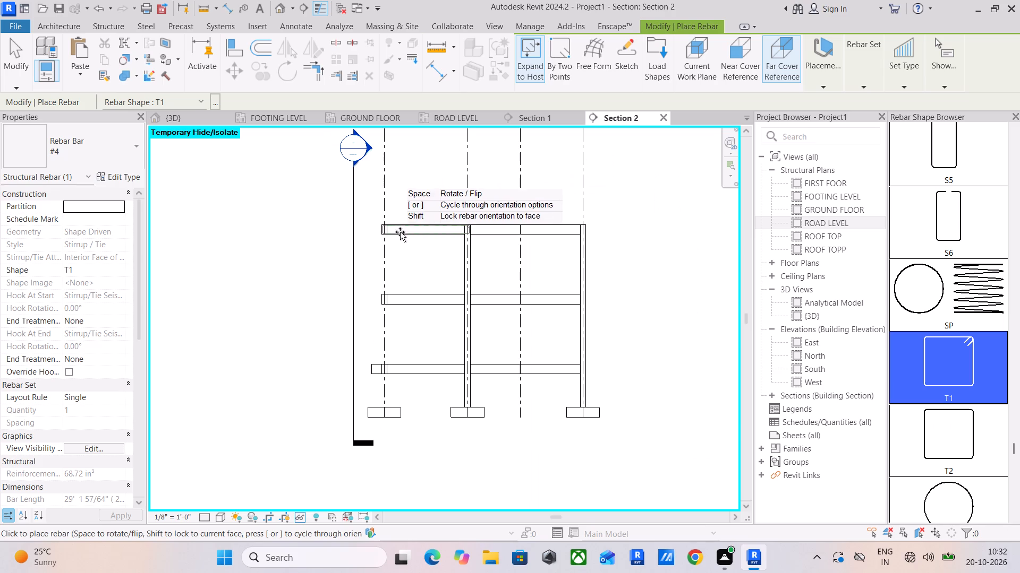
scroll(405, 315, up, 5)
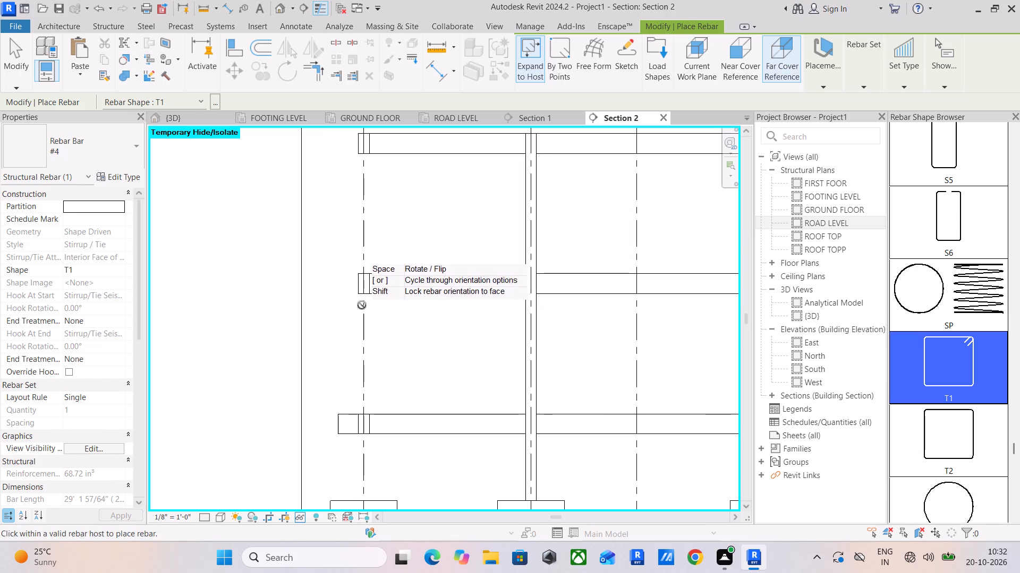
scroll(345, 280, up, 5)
Leave rebar placement and examine the beams and section lines around grids 1 and 2 in the GROUND FLOOR plan.
click(363, 116)
scroll(371, 292, down, 5)
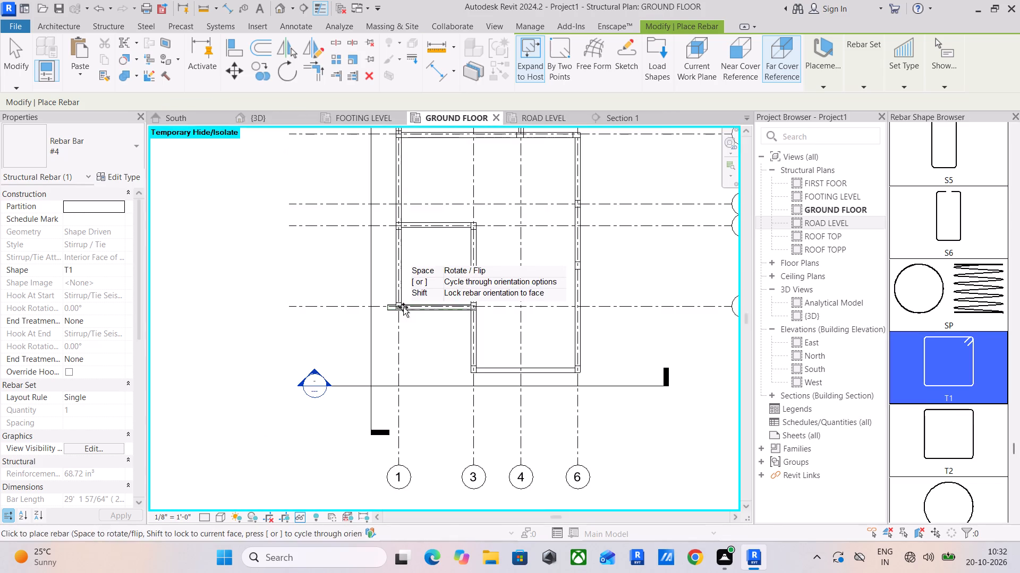
key(Escape)
key(Escape)
key(Escape)
middle_drag(437, 344, 425, 331)
scroll(397, 283, up, 4)
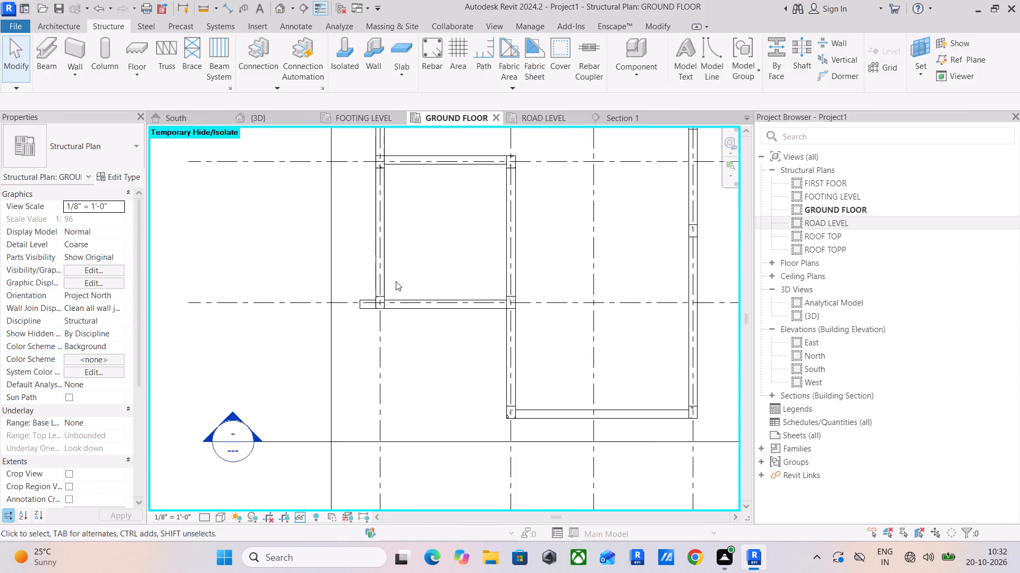
scroll(396, 281, down, 5)
scroll(421, 322, down, 3)
click(382, 275)
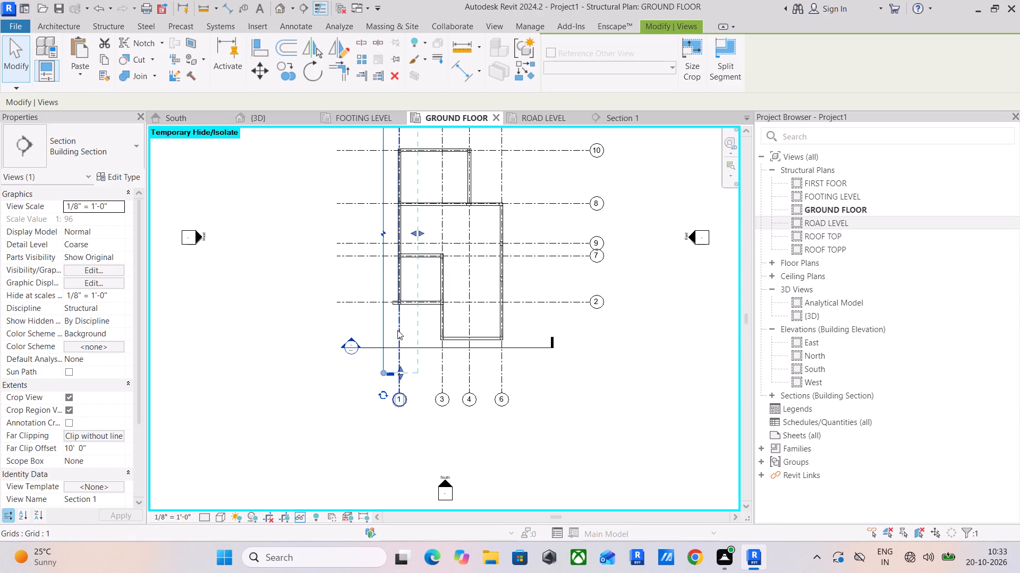
scroll(398, 322, up, 5)
click(413, 283)
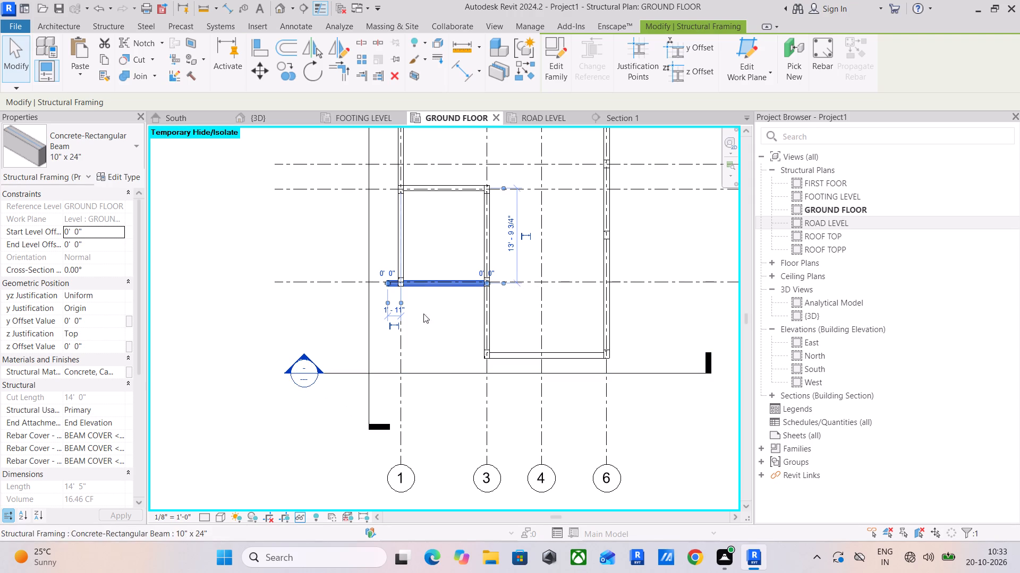
scroll(394, 270, up, 9)
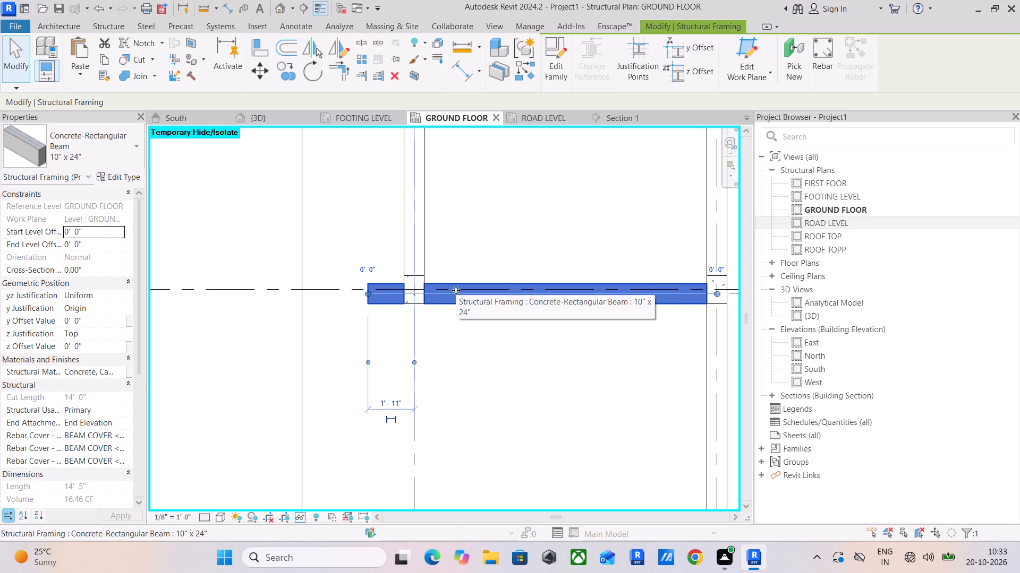
scroll(456, 291, down, 4)
middle_drag(476, 318, 359, 344)
scroll(359, 344, down, 4)
key(Escape)
key(Escape)
scroll(308, 324, up, 1)
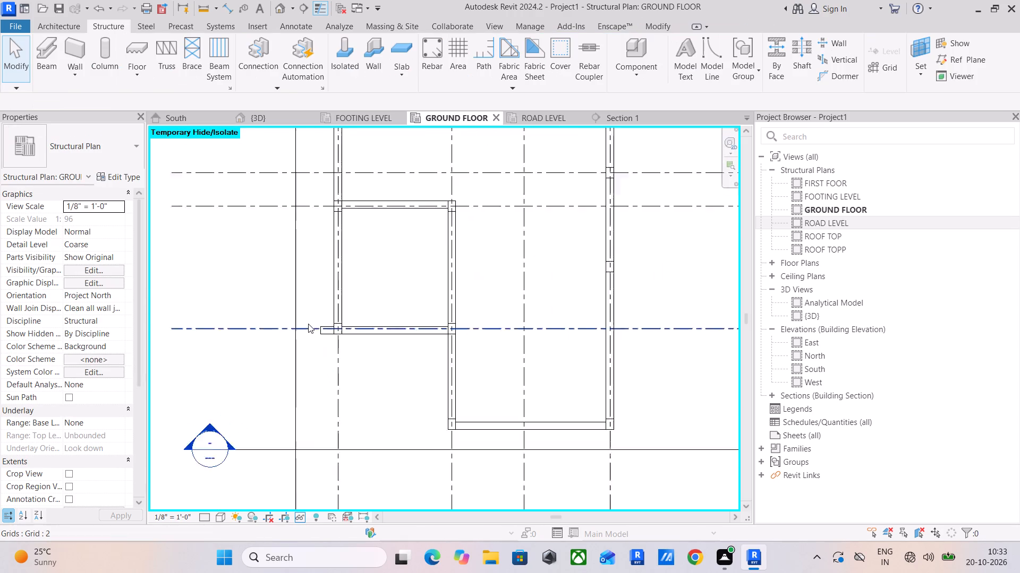
scroll(308, 324, up, 3)
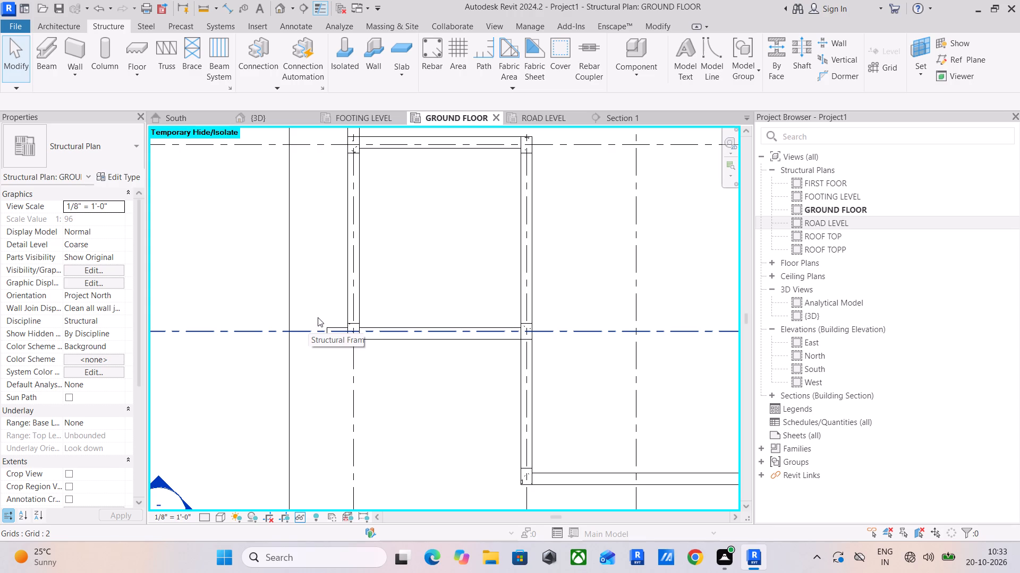
scroll(427, 352, down, 4)
middle_drag(445, 357, 373, 339)
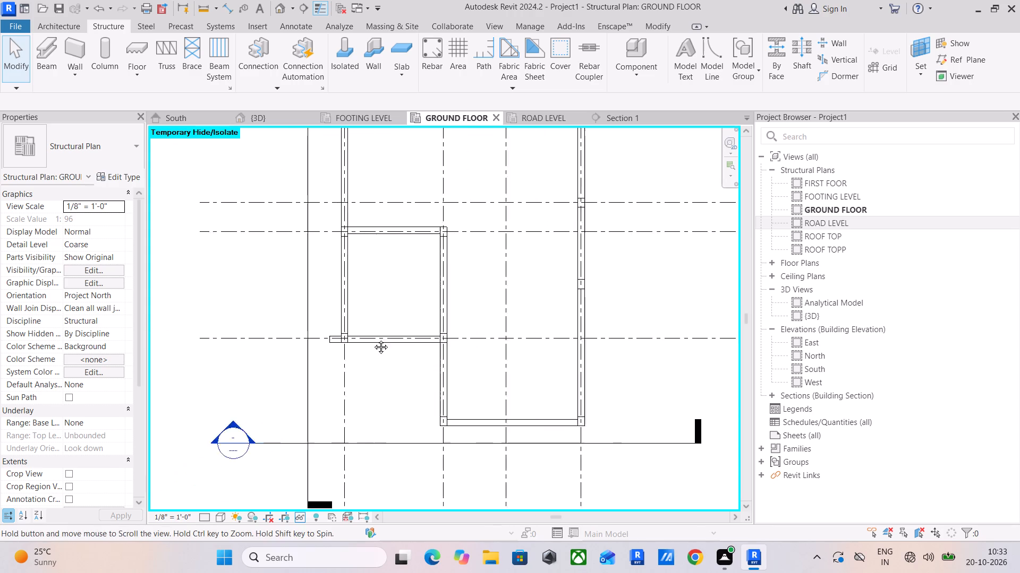
middle_drag(373, 339, 347, 305)
scroll(409, 385, up, 4)
scroll(392, 372, down, 5)
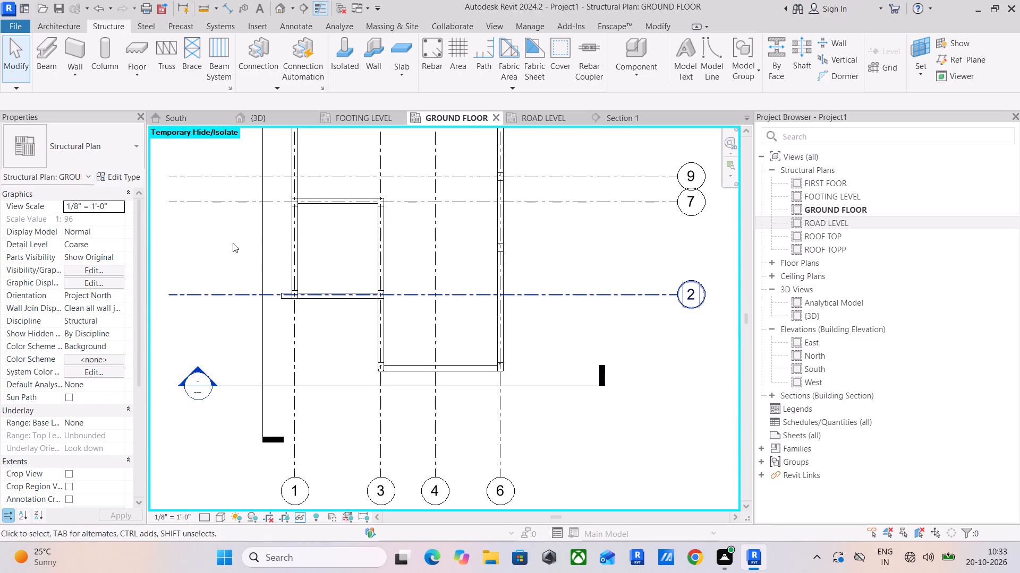
Examine the beams, columns and footings in Section 1 and the extent of its section line in the GROUND FLOOR plan.
click(603, 118)
scroll(311, 244, up, 9)
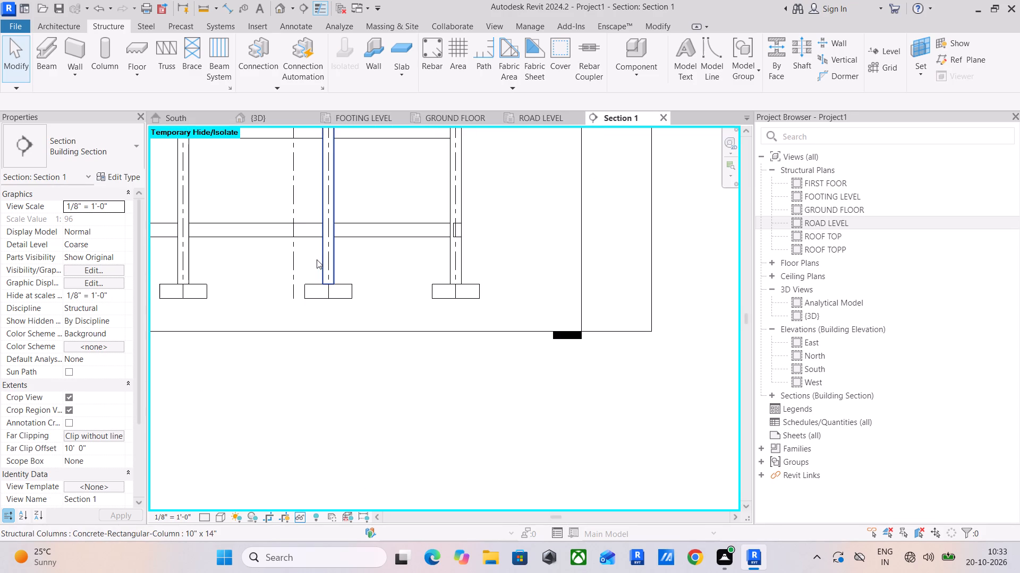
scroll(346, 250, down, 6)
scroll(324, 233, up, 7)
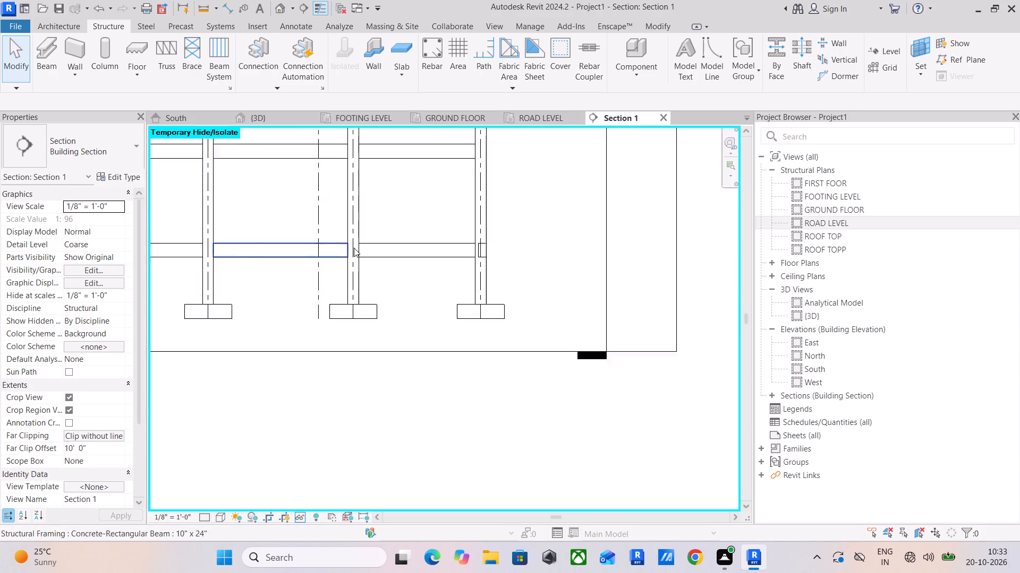
scroll(354, 248, up, 4)
scroll(354, 248, down, 14)
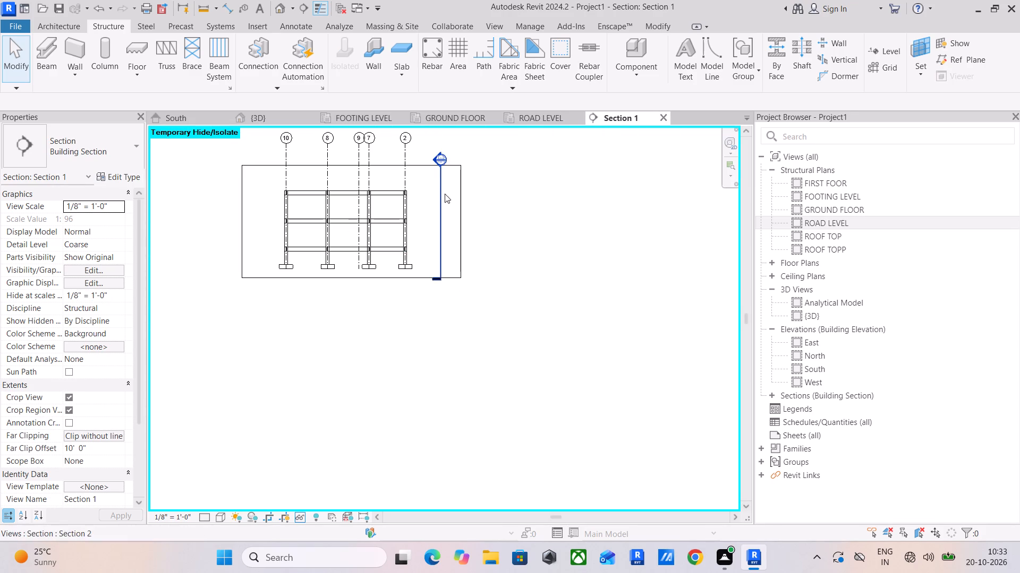
click(441, 119)
scroll(362, 297, down, 4)
middle_drag(362, 298, 374, 235)
scroll(341, 270, down, 4)
middle_drag(326, 273, 313, 310)
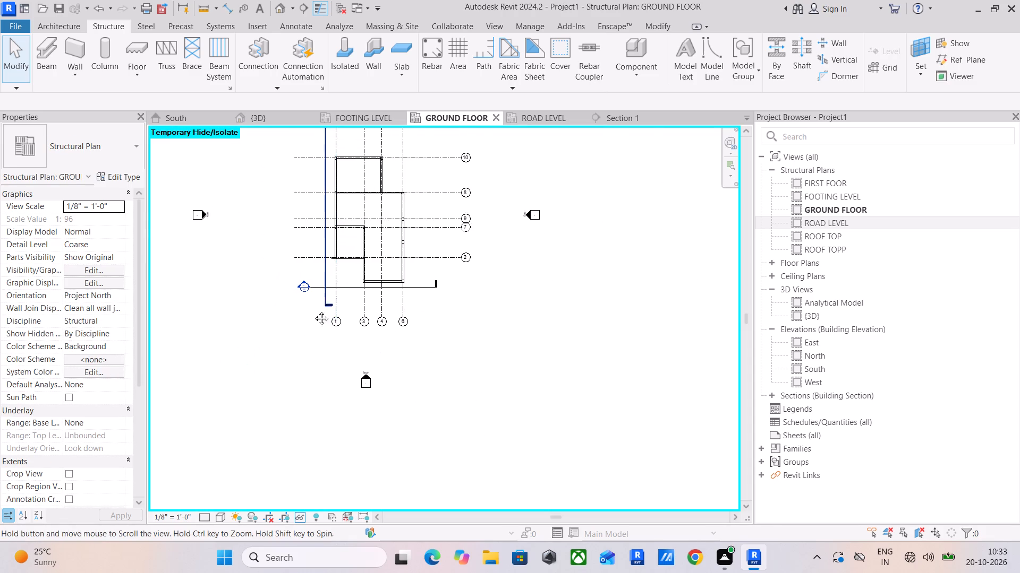
middle_drag(313, 310, 304, 352)
Shift Section 1's crop region slightly further beyond grid 2 and lower its top edge to just above the lowest beams.
click(302, 339)
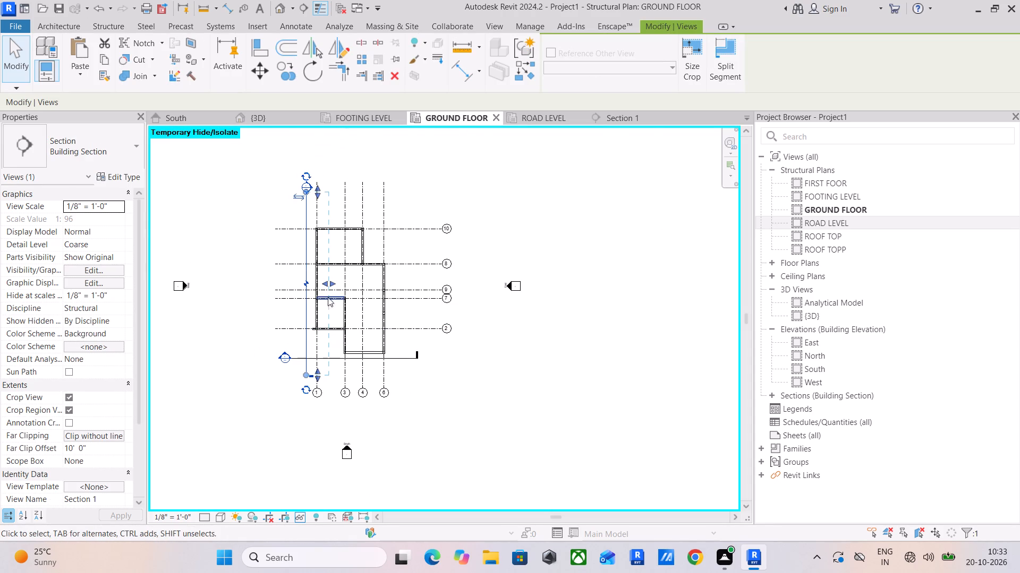
click(608, 114)
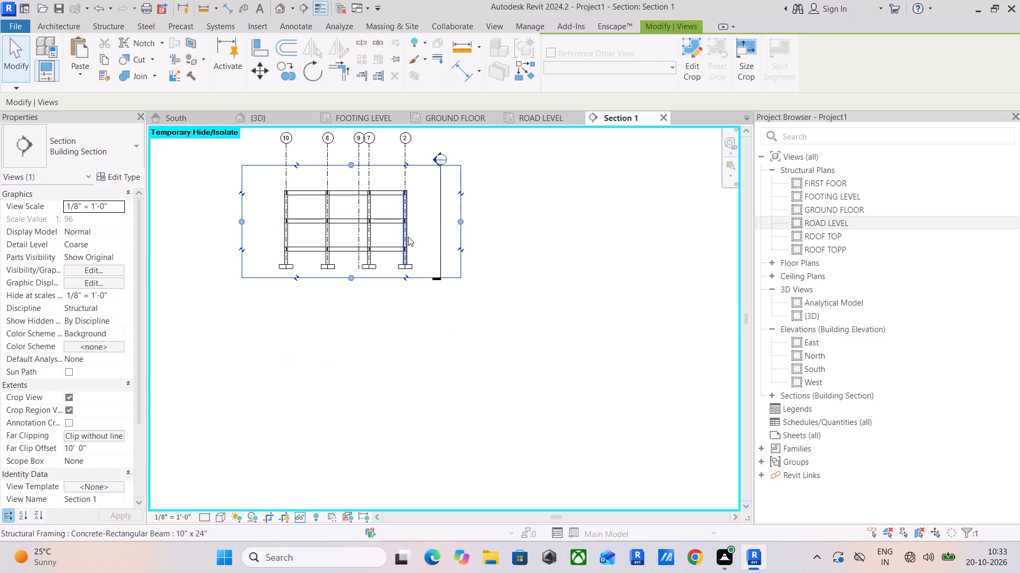
drag(461, 237, 501, 237)
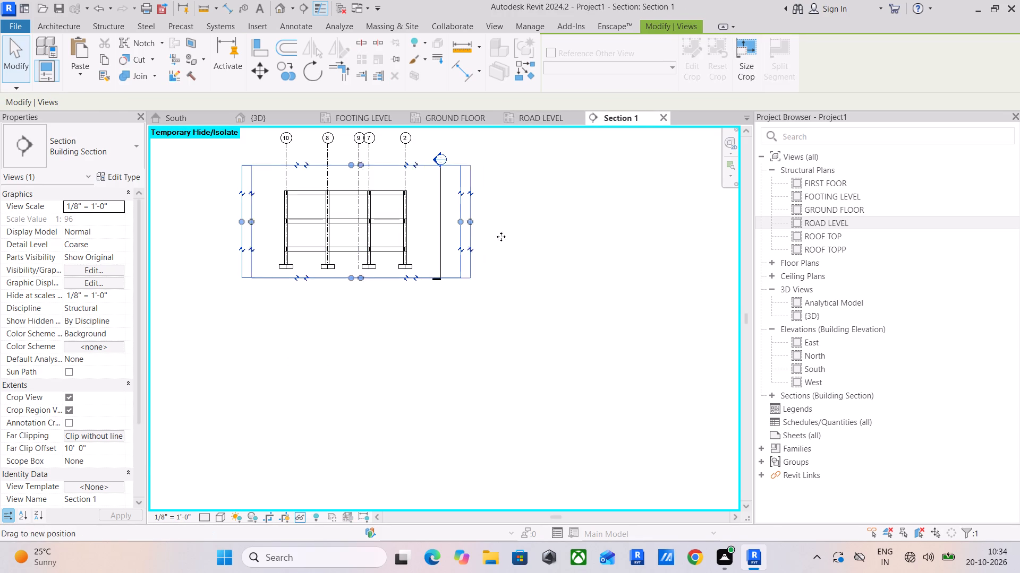
drag(501, 237, 488, 238)
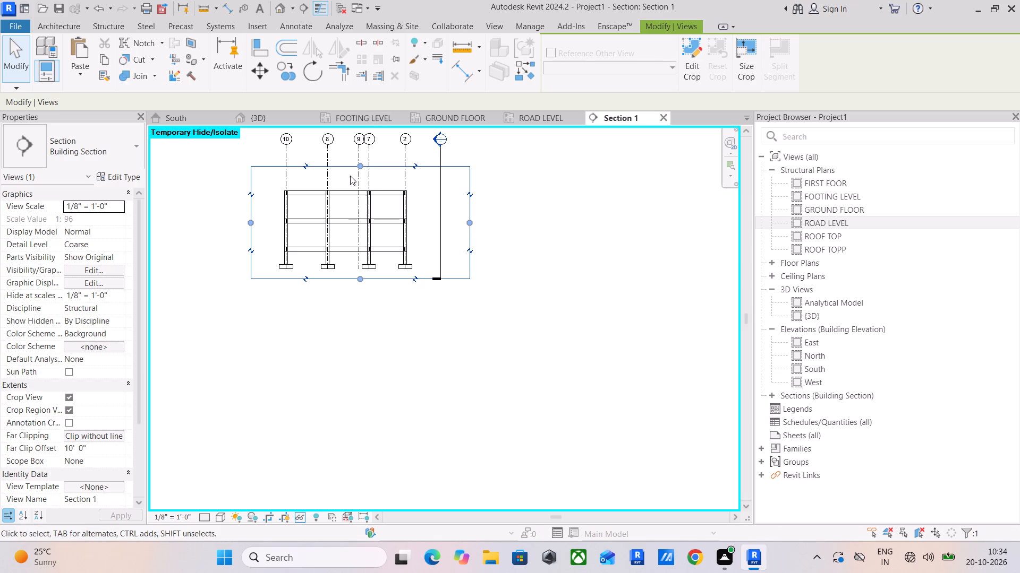
drag(359, 163, 362, 135)
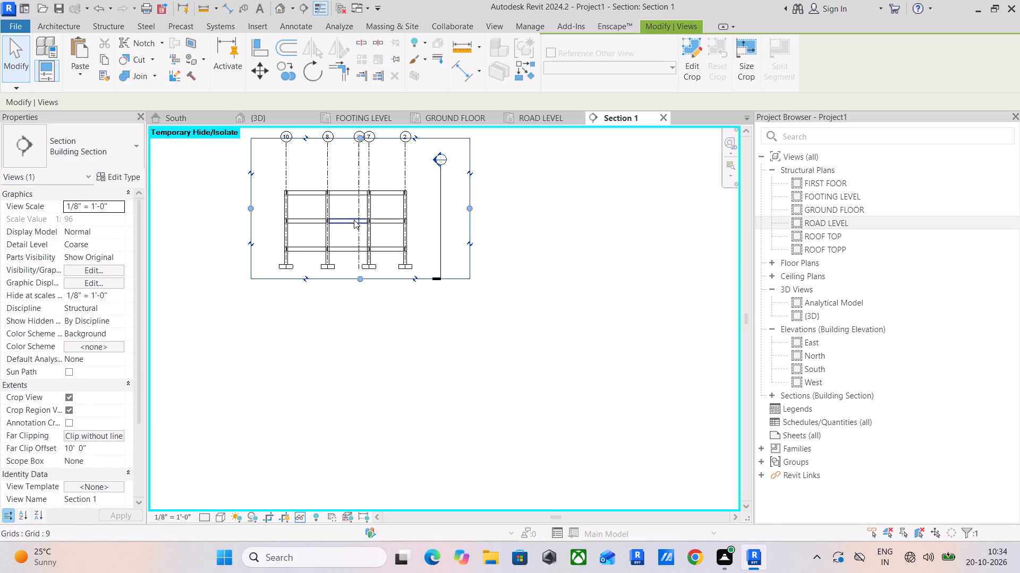
drag(361, 137, 360, 236)
scroll(375, 262, up, 5)
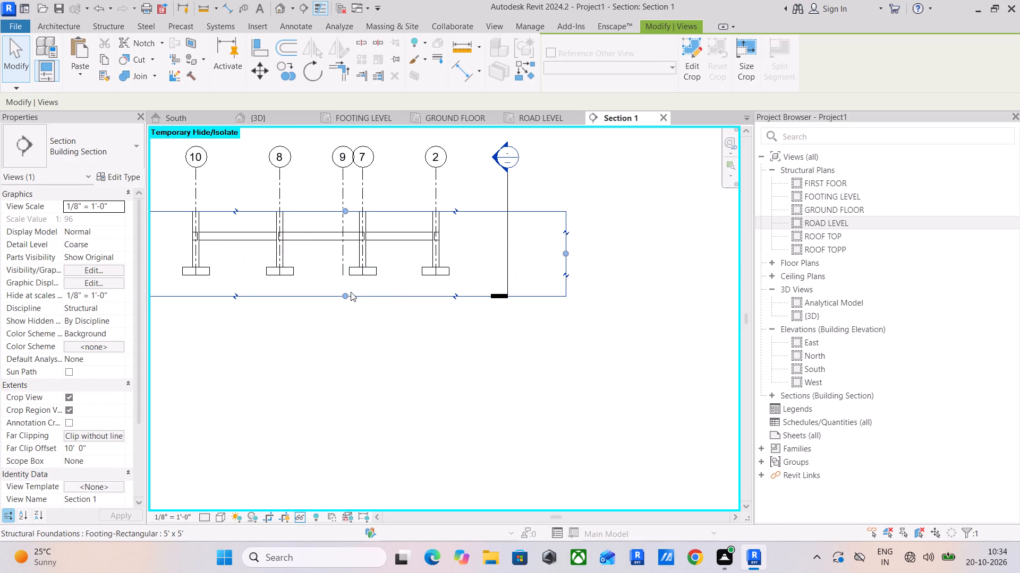
scroll(359, 280, up, 4)
scroll(492, 266, up, 5)
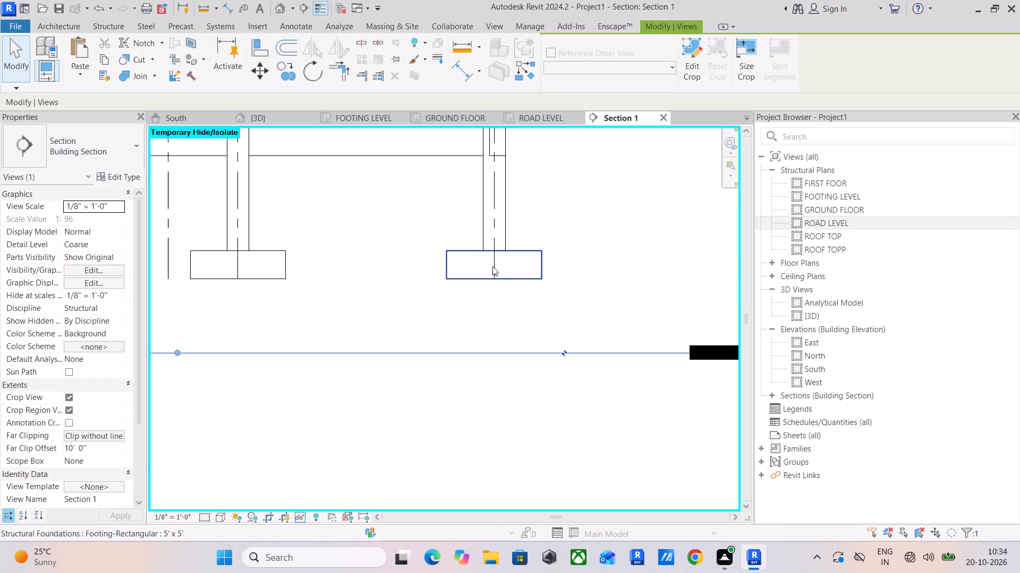
scroll(392, 285, down, 3)
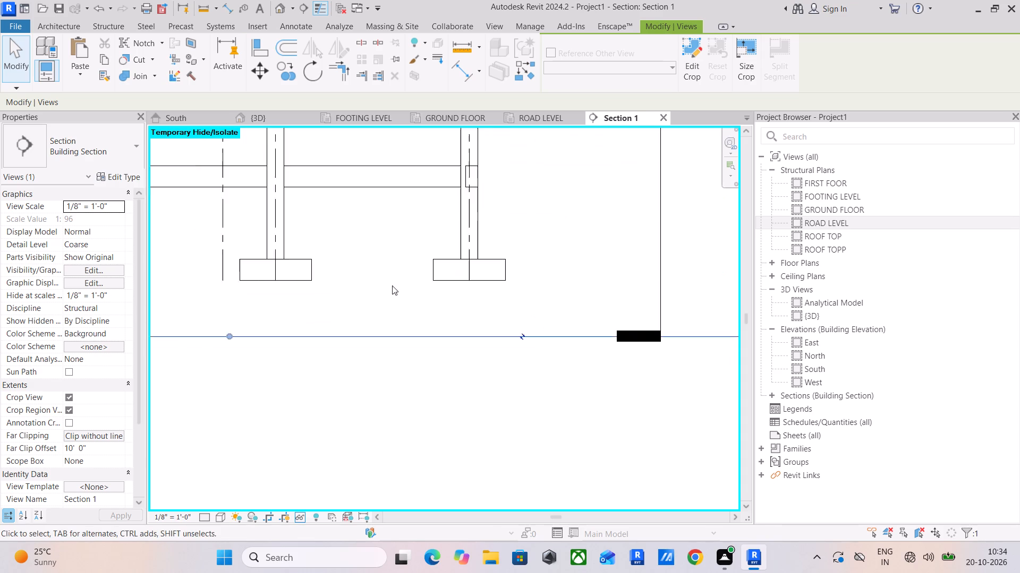
scroll(392, 285, down, 2)
middle_drag(398, 282, 429, 310)
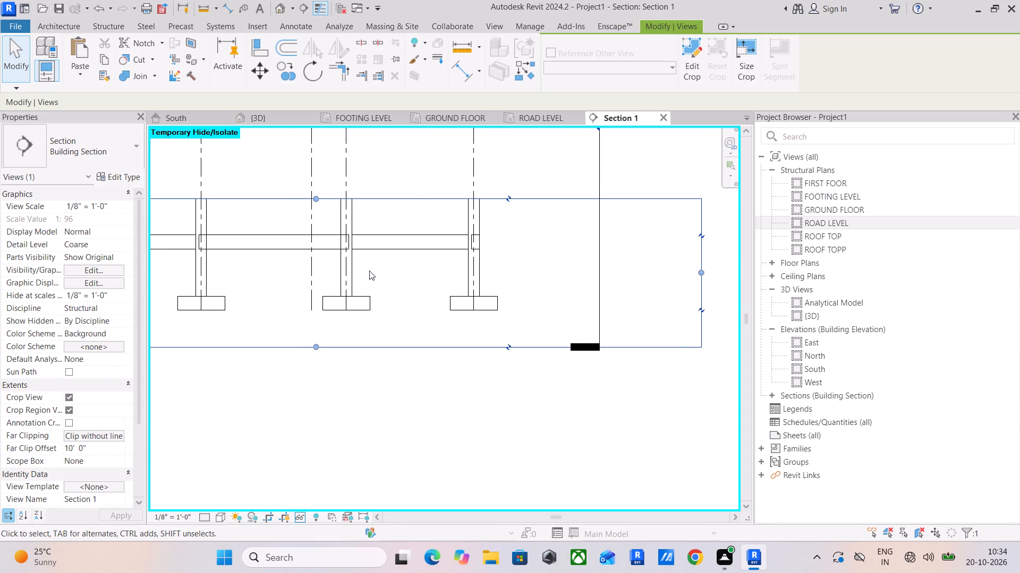
Extend Section 1's far clip in the GROUND FLOOR plan to between grids 3 and 4, about 22' 3" deep.
click(439, 115)
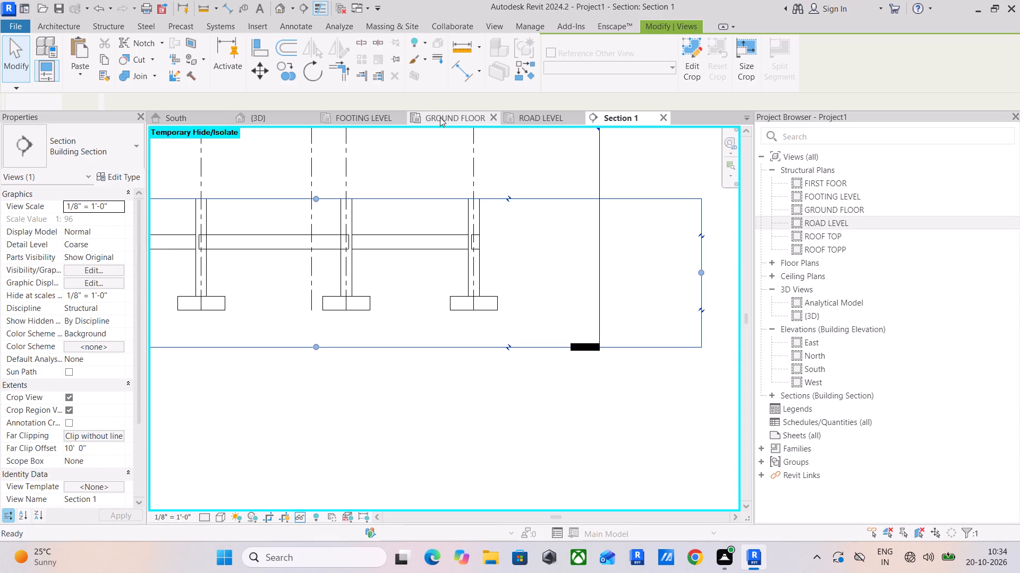
scroll(312, 336, up, 3)
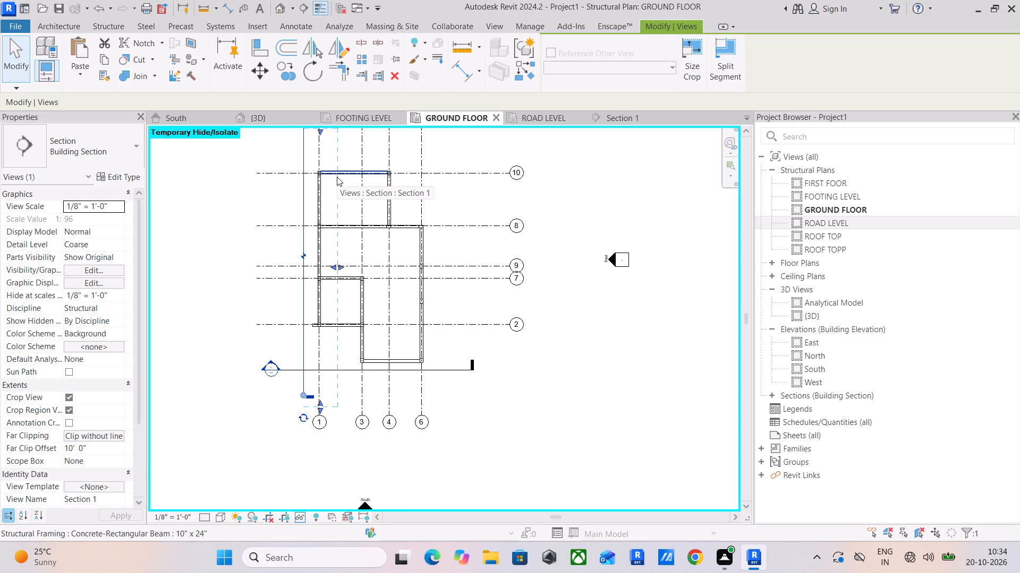
drag(341, 267, 382, 275)
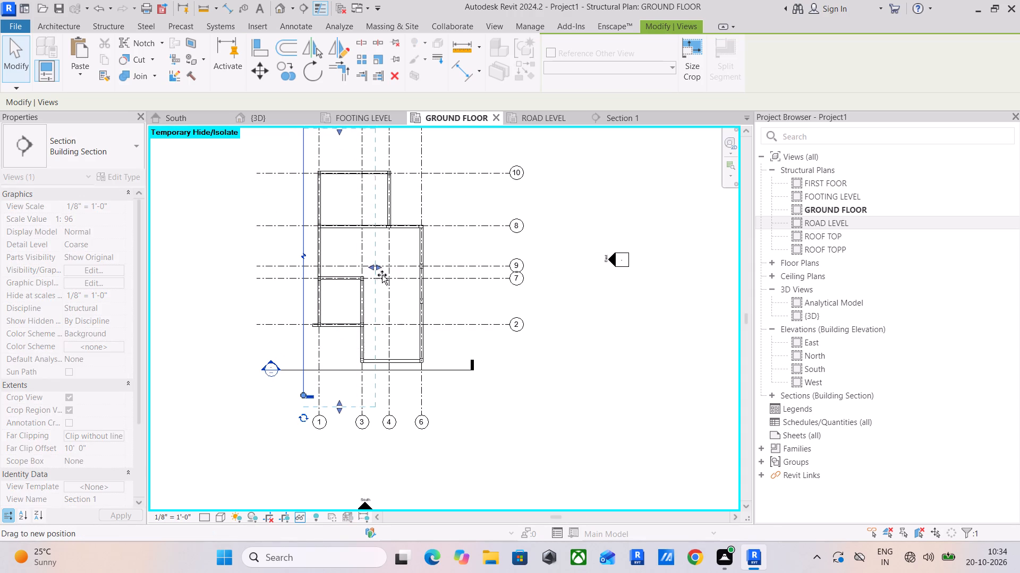
drag(382, 275, 383, 275)
Assign the 1" BEAM COVER rebar cover to the lowest beam seen end-on at the outer column beyond grid 2 in Section 1.
click(615, 123)
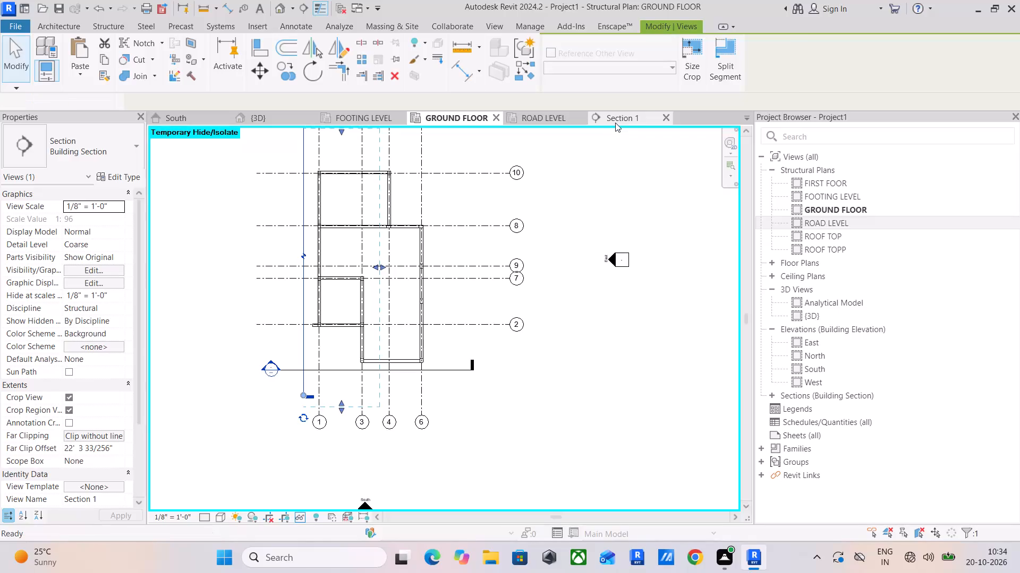
scroll(424, 261, down, 4)
scroll(539, 245, up, 4)
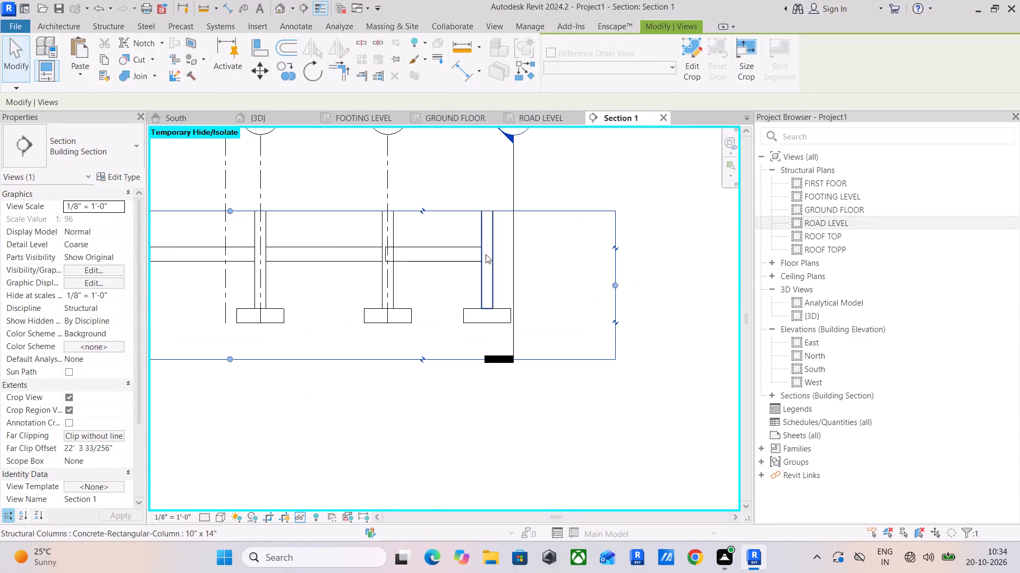
scroll(480, 254, up, 4)
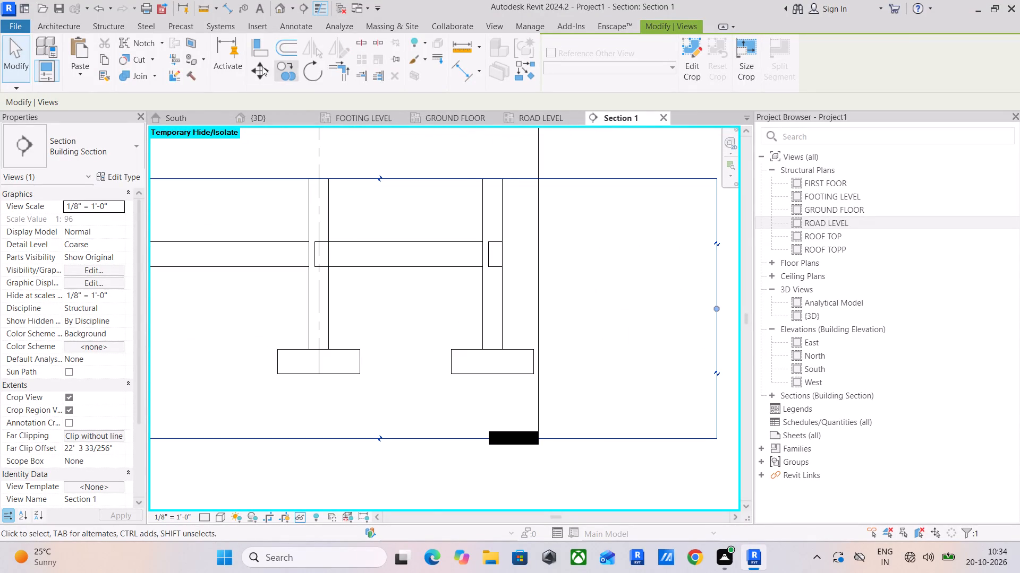
click(121, 23)
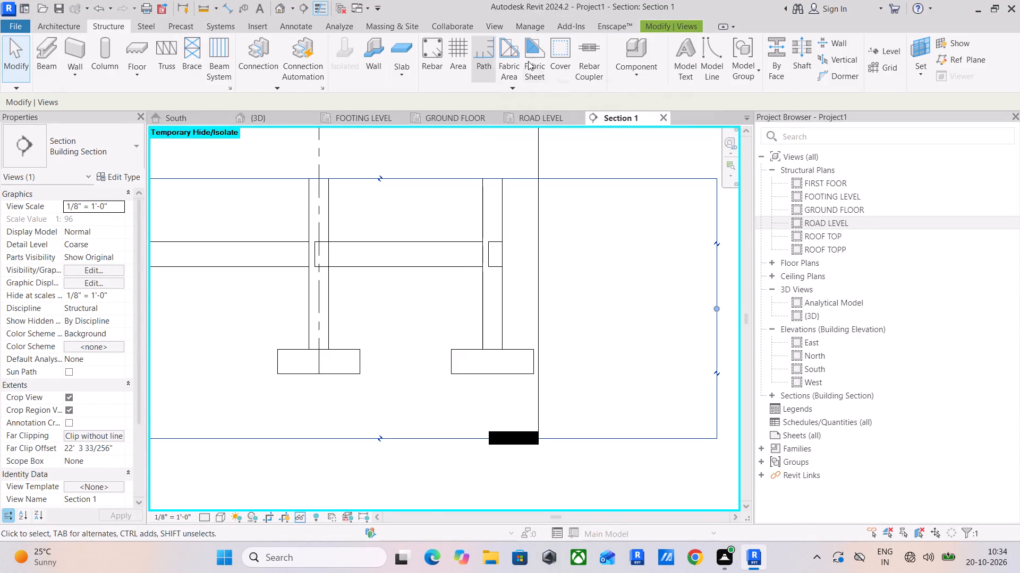
click(569, 63)
scroll(499, 242, up, 4)
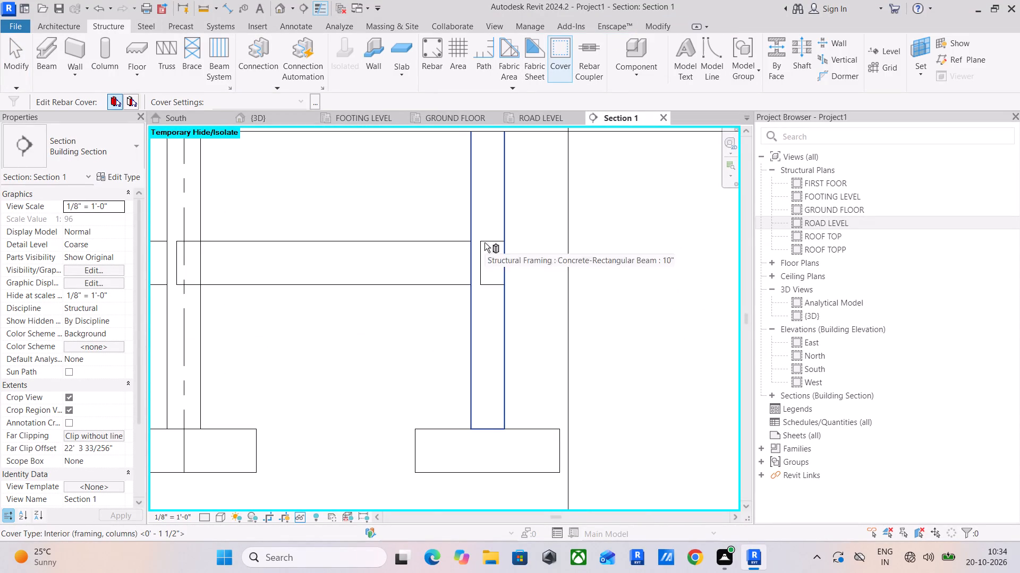
click(489, 240)
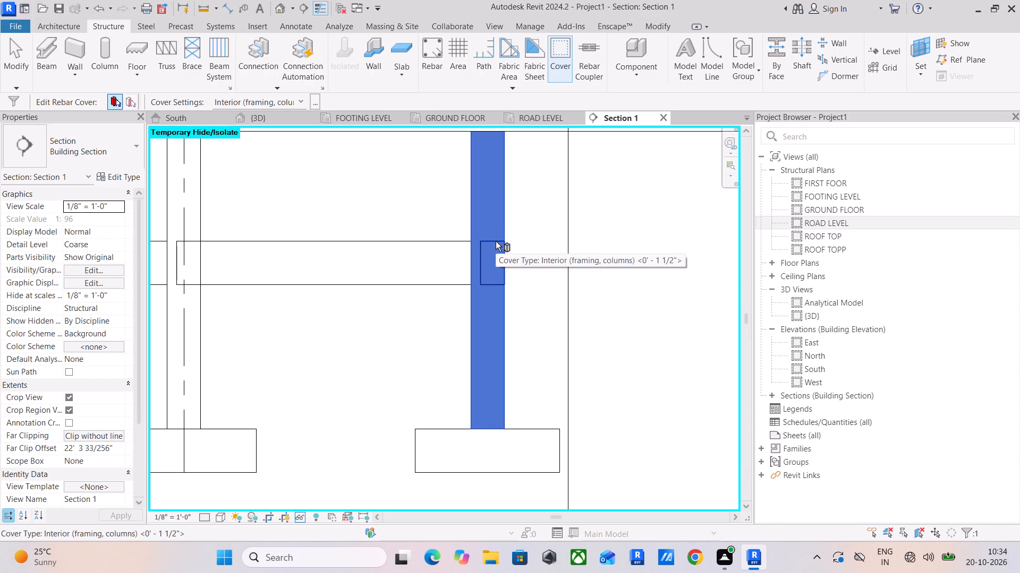
click(496, 241)
click(303, 100)
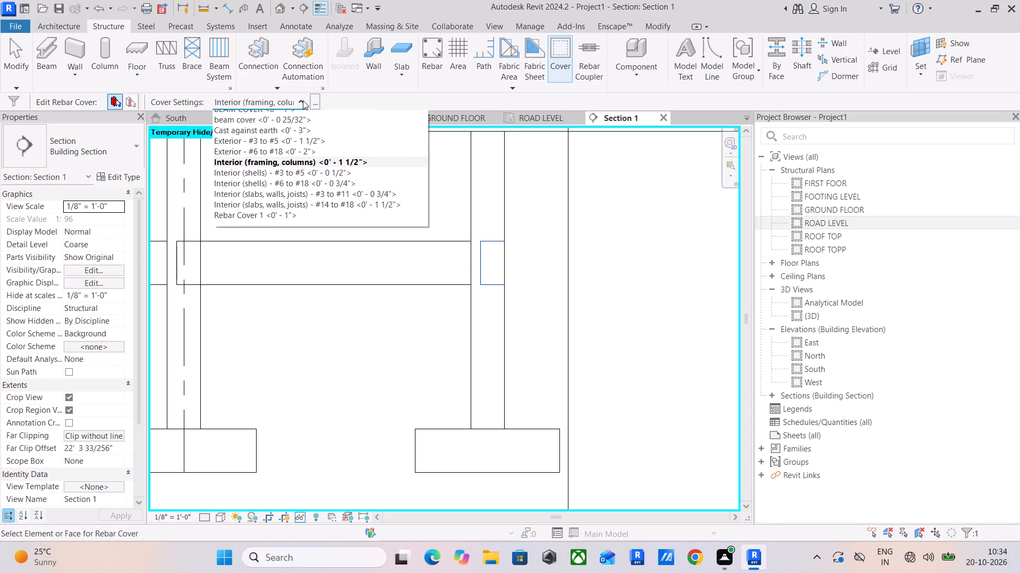
click(291, 115)
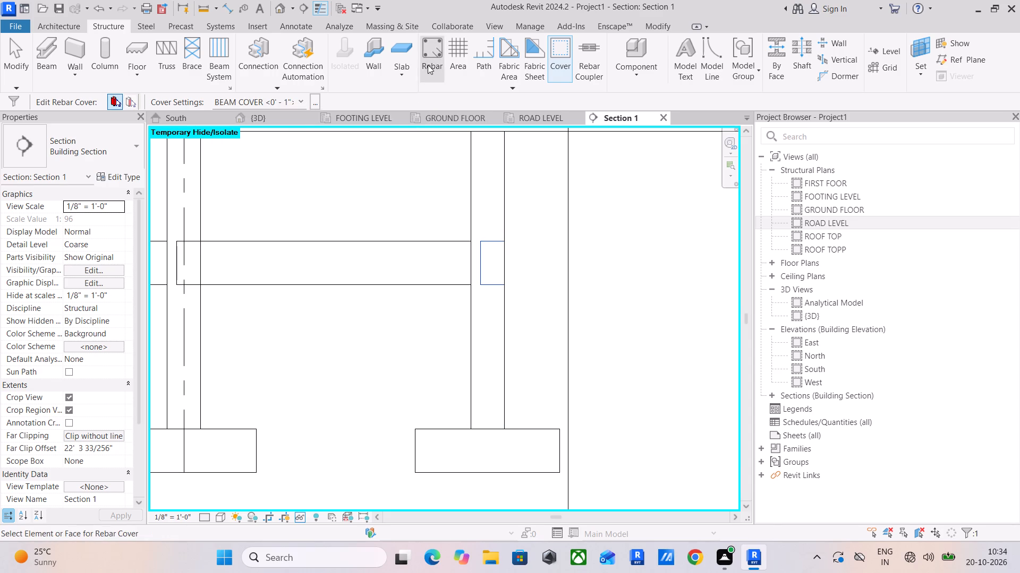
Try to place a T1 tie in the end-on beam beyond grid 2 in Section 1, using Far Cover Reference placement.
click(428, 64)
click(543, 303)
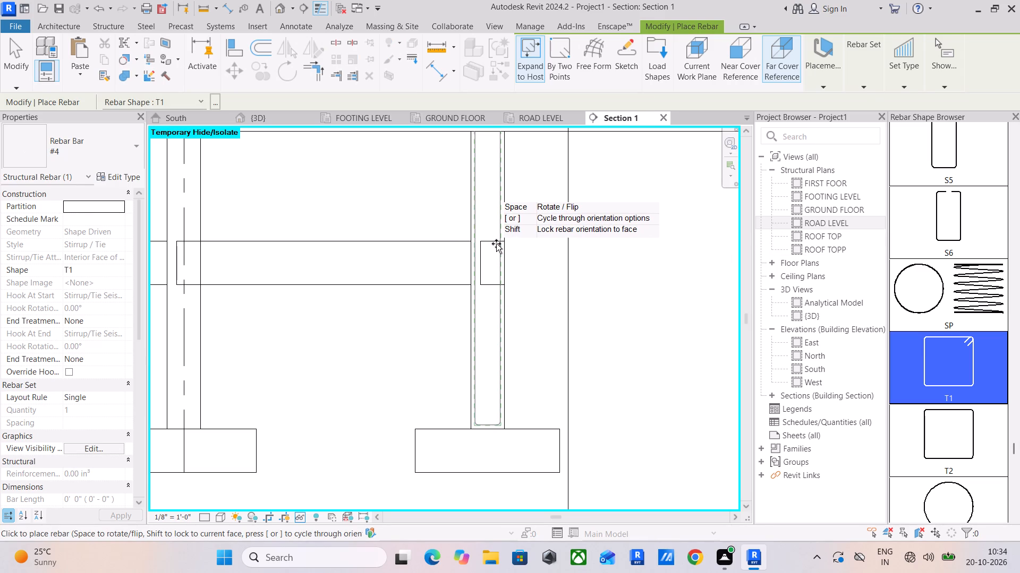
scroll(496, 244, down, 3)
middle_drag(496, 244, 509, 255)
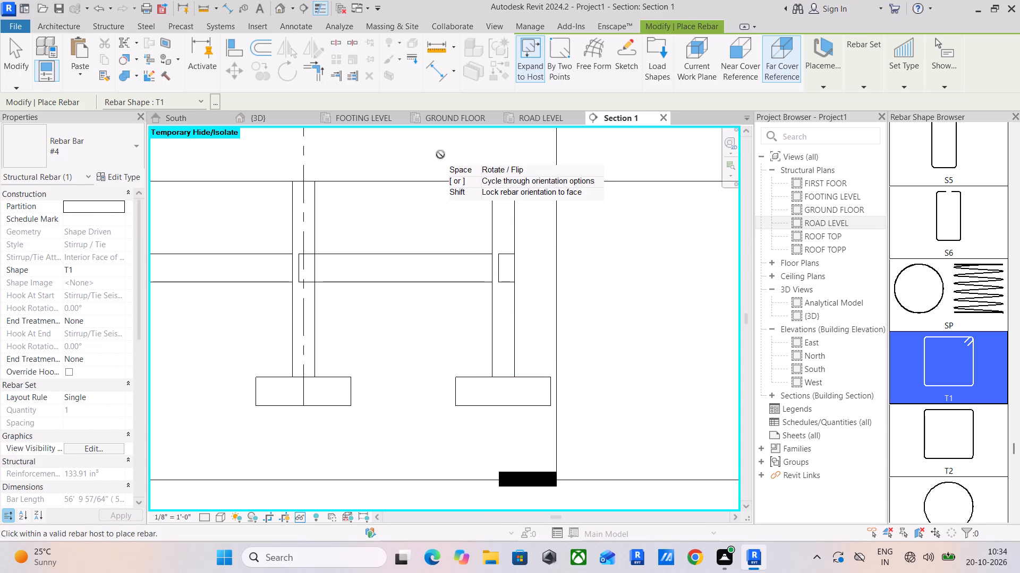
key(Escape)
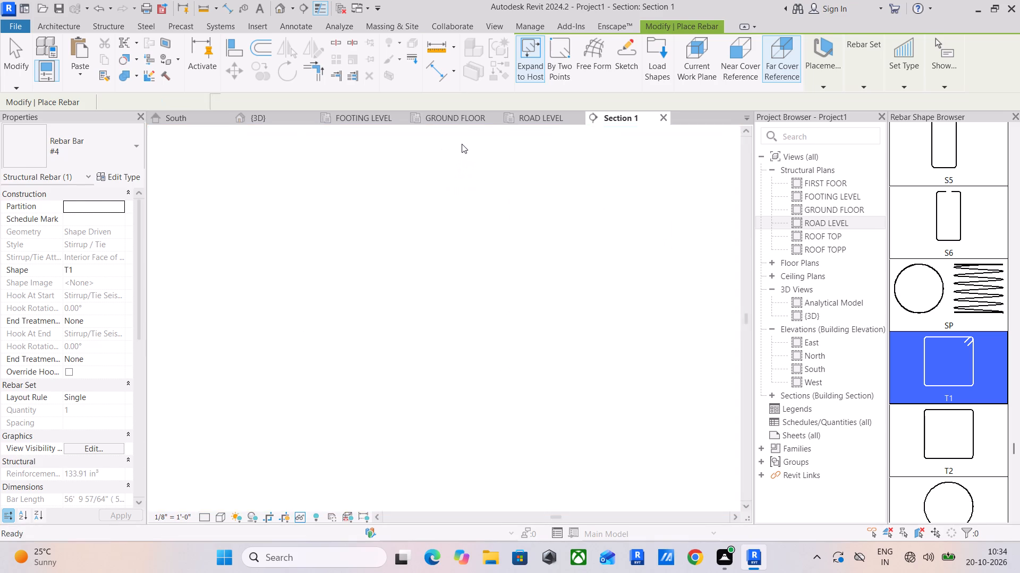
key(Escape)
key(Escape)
Set the {3D} view's visual style to Hidden Line after trying Wireframe.
scroll(458, 206, down, 9)
middle_drag(458, 206, 455, 222)
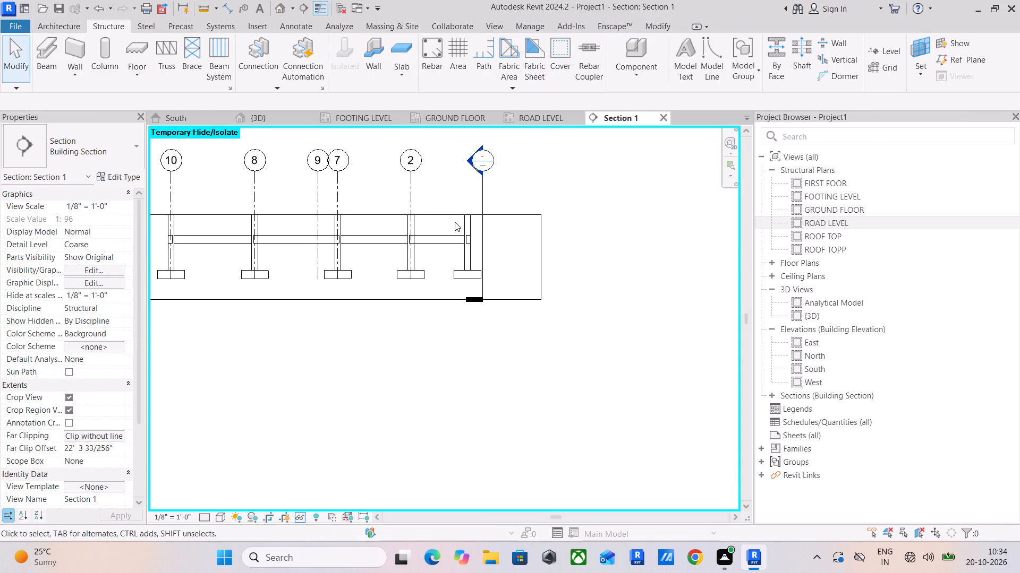
scroll(321, 230, down, 1)
middle_drag(325, 230, 370, 236)
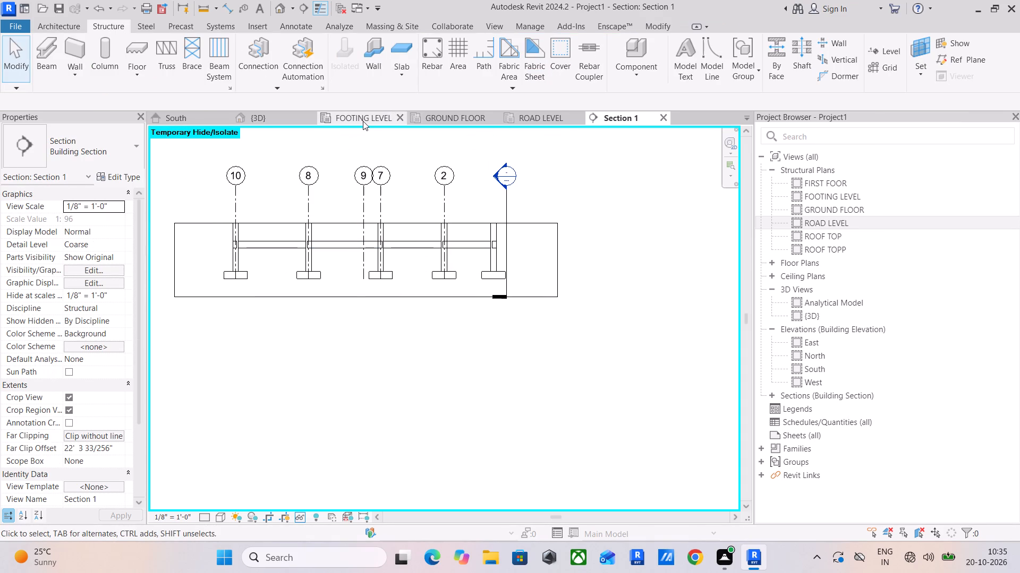
click(270, 121)
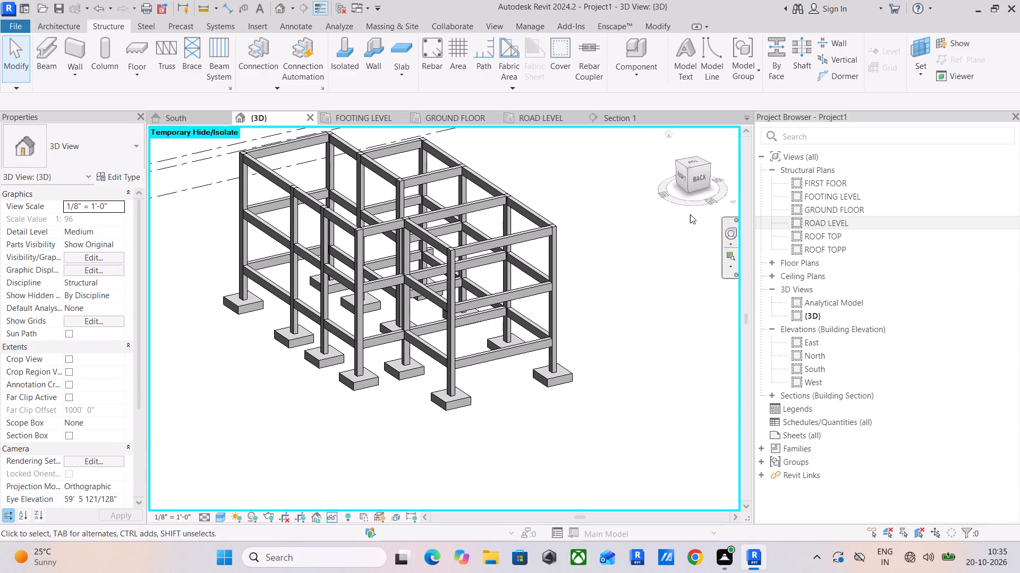
click(214, 518)
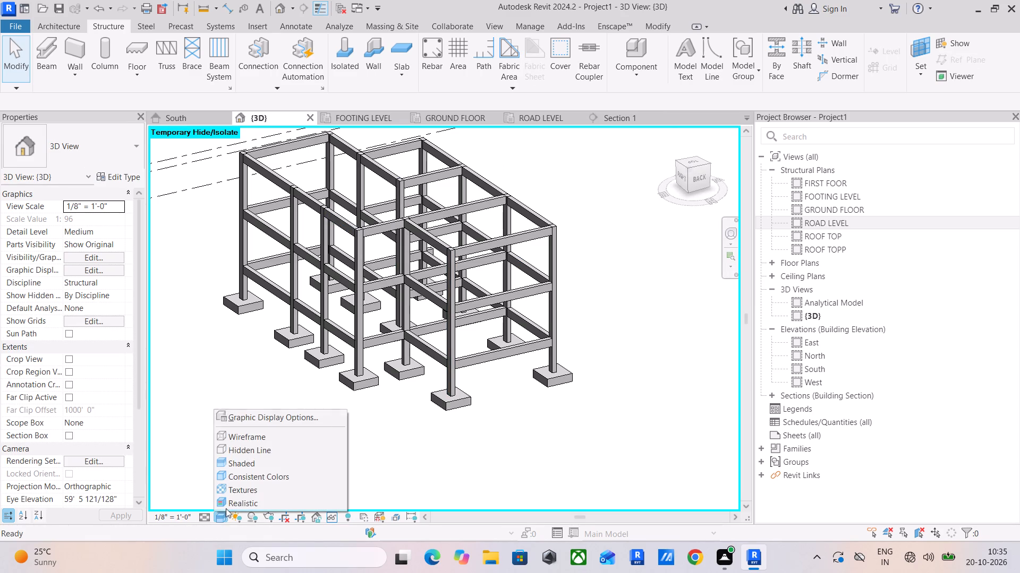
click(253, 439)
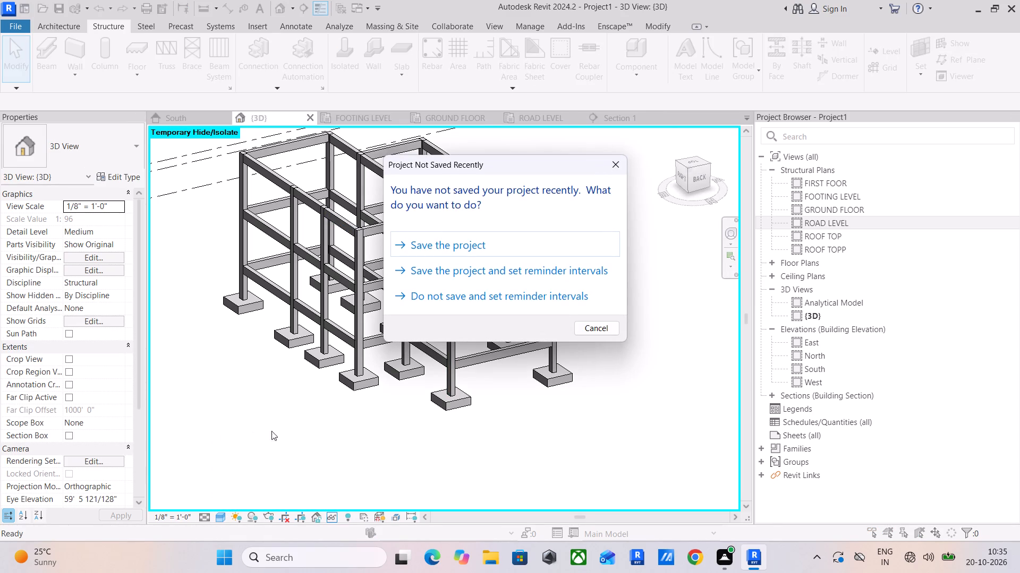
click(619, 168)
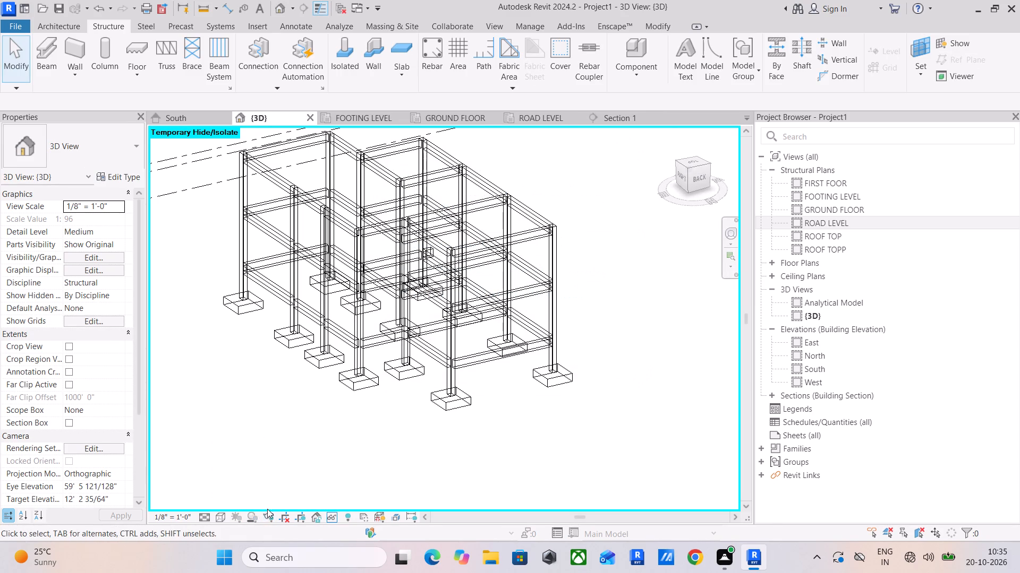
click(222, 515)
click(264, 451)
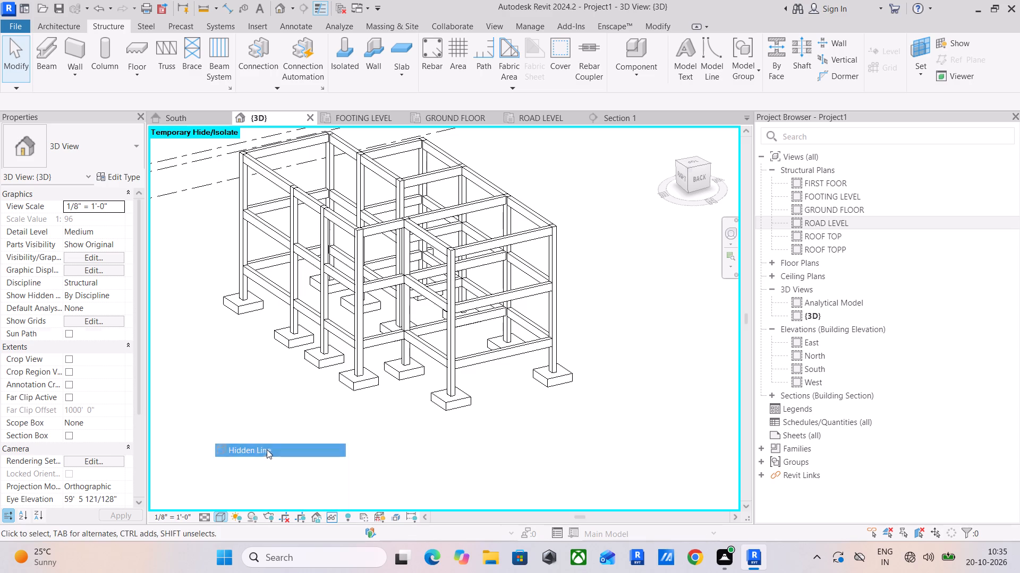
click(684, 176)
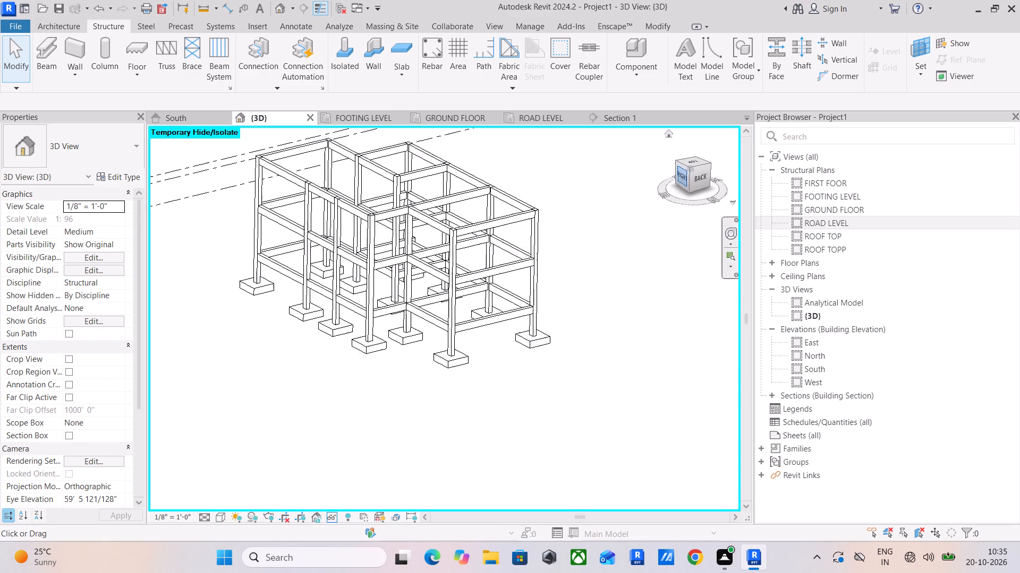
Set the {3D} view's visual style to Wireframe while viewing the frame from the right side.
scroll(441, 312, up, 4)
scroll(474, 359, up, 6)
scroll(401, 378, up, 4)
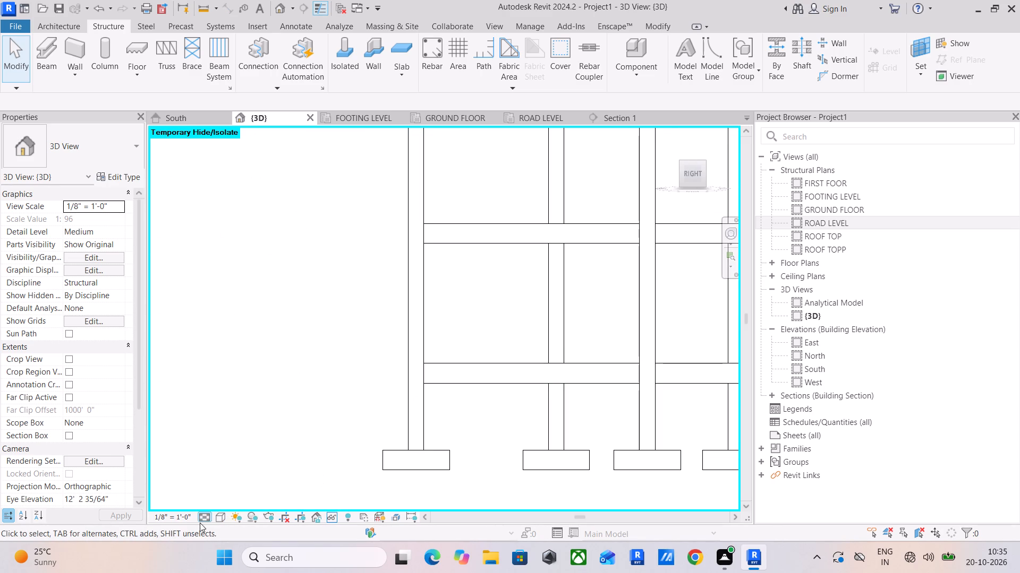
click(217, 518)
click(263, 434)
Assign the 1" BEAM COVER rebar cover to the lowest end-on beam at the outermost column in the {3D} view.
scroll(410, 362, up, 1)
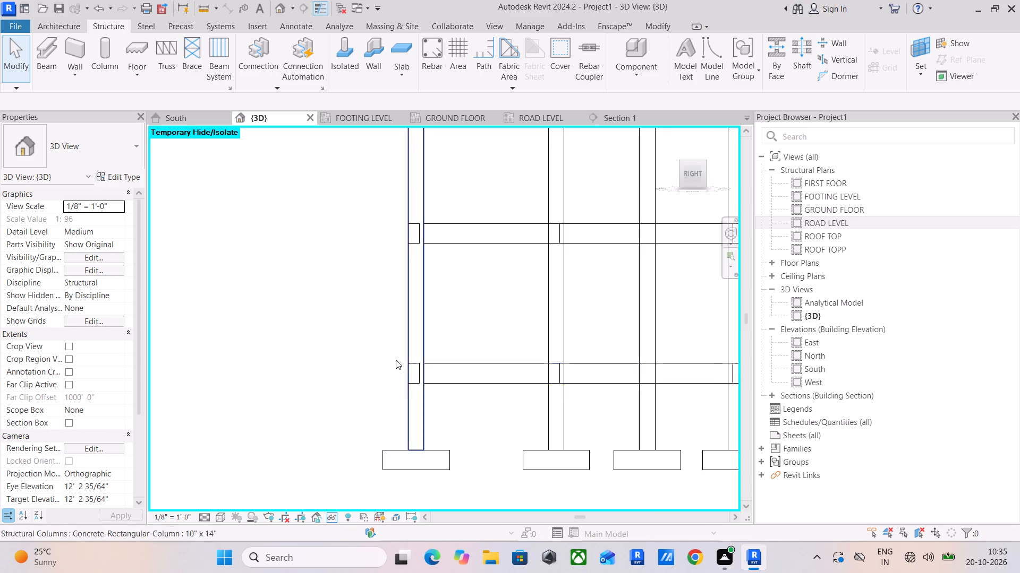
scroll(396, 360, up, 7)
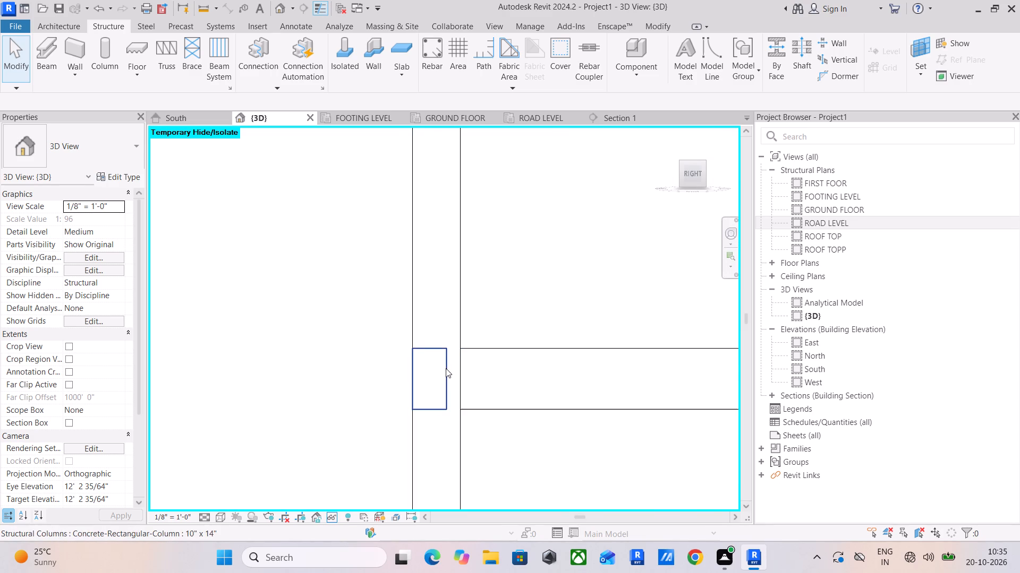
click(566, 47)
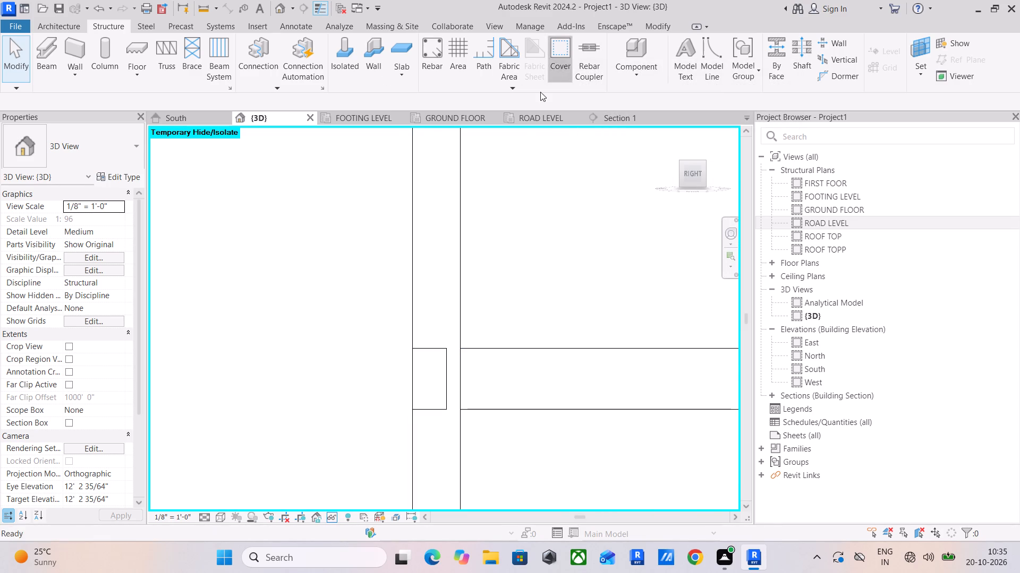
click(445, 378)
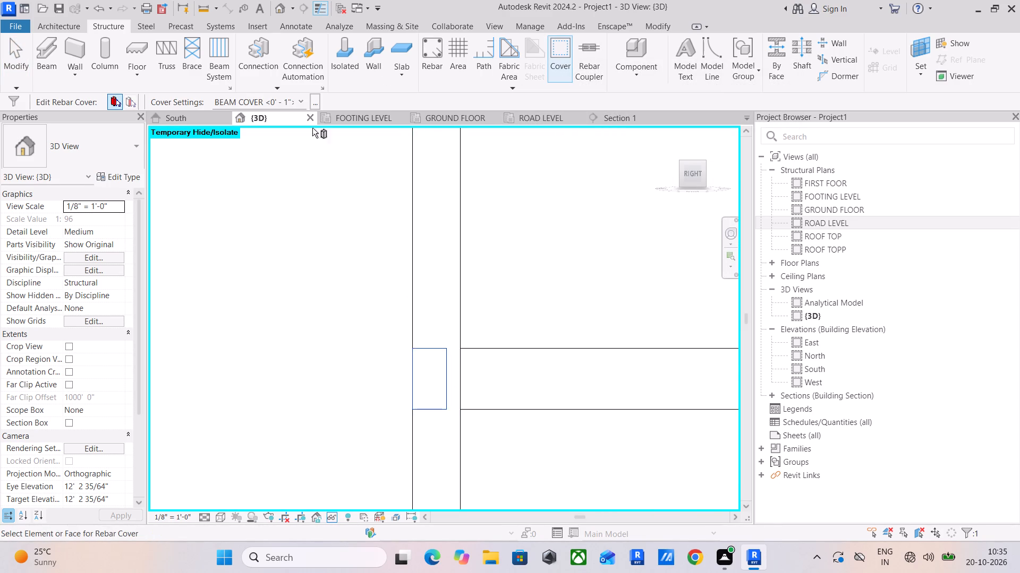
click(296, 101)
click(291, 115)
Return to the Section 1 view around grids 10 to 7, abandoning the free-form rebar placement.
click(430, 47)
click(527, 308)
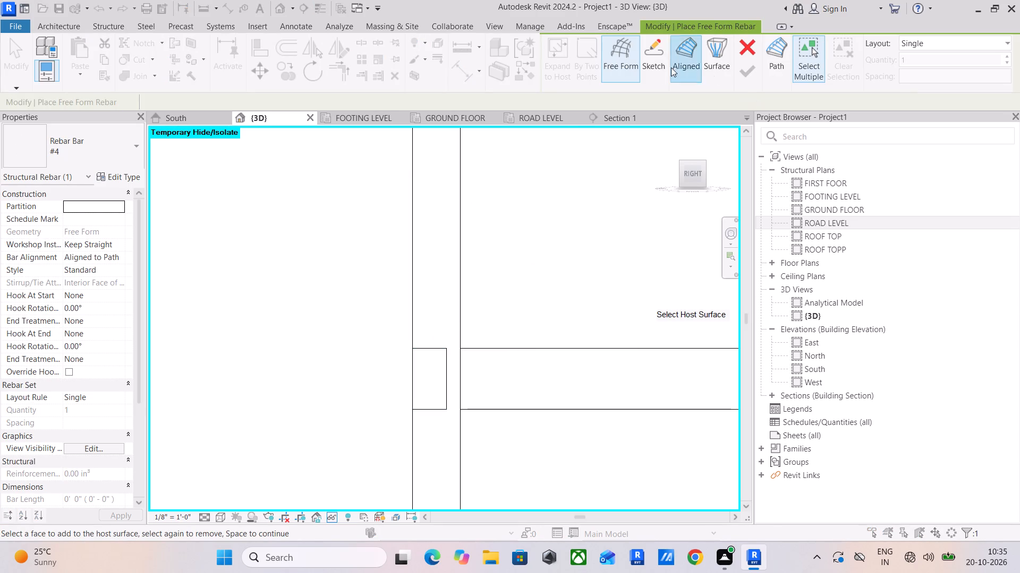
click(625, 115)
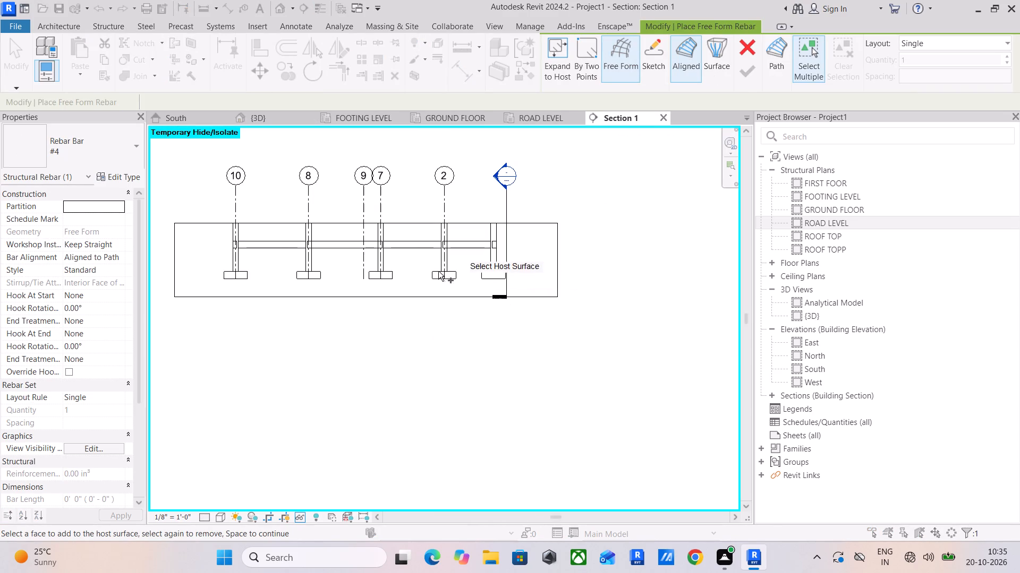
scroll(219, 250, up, 7)
key(Escape)
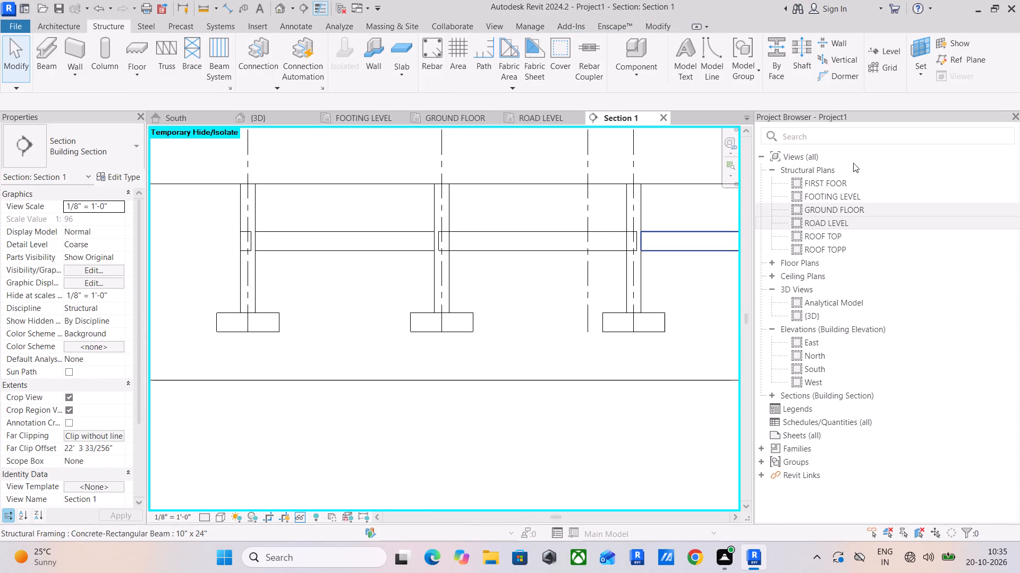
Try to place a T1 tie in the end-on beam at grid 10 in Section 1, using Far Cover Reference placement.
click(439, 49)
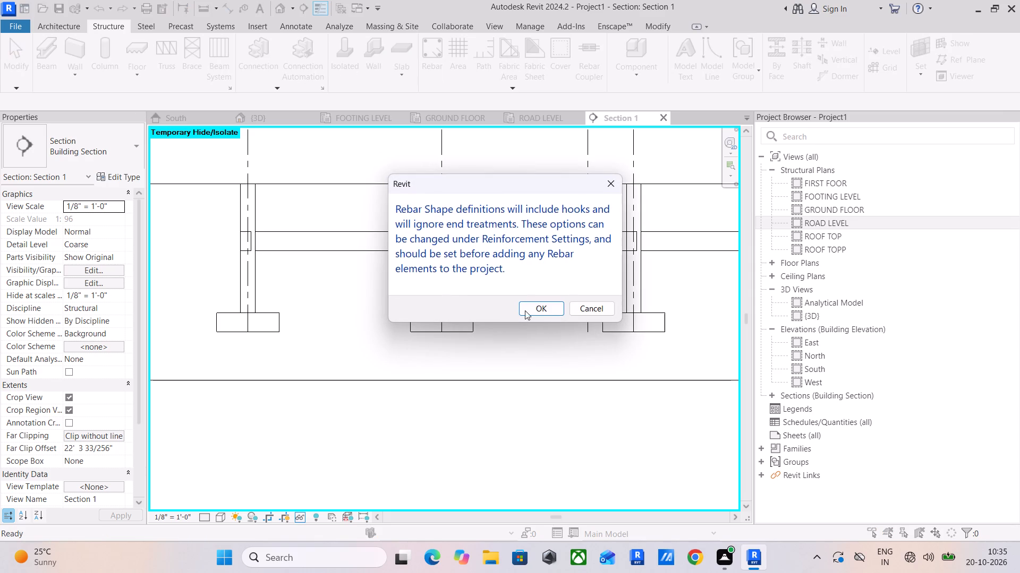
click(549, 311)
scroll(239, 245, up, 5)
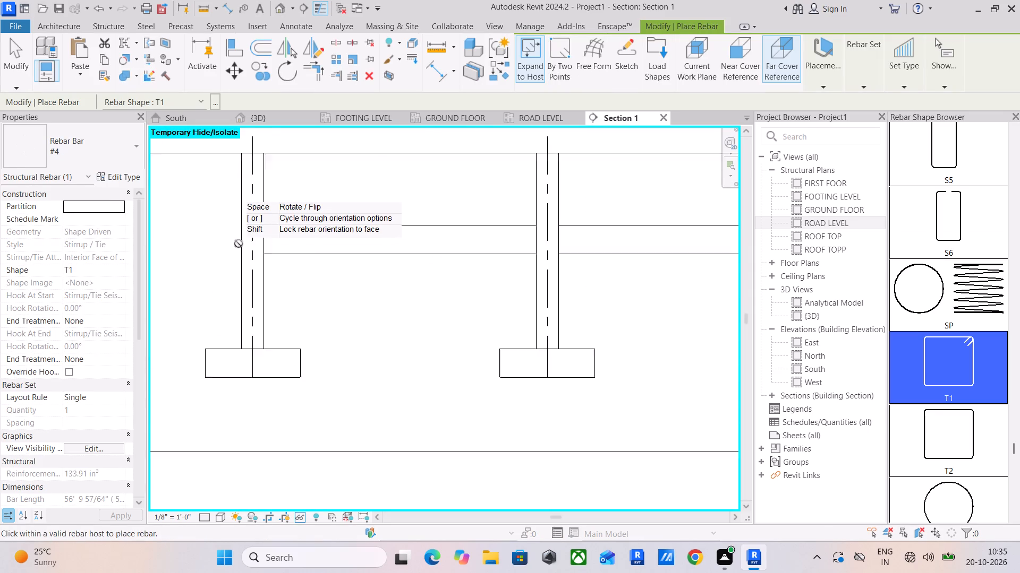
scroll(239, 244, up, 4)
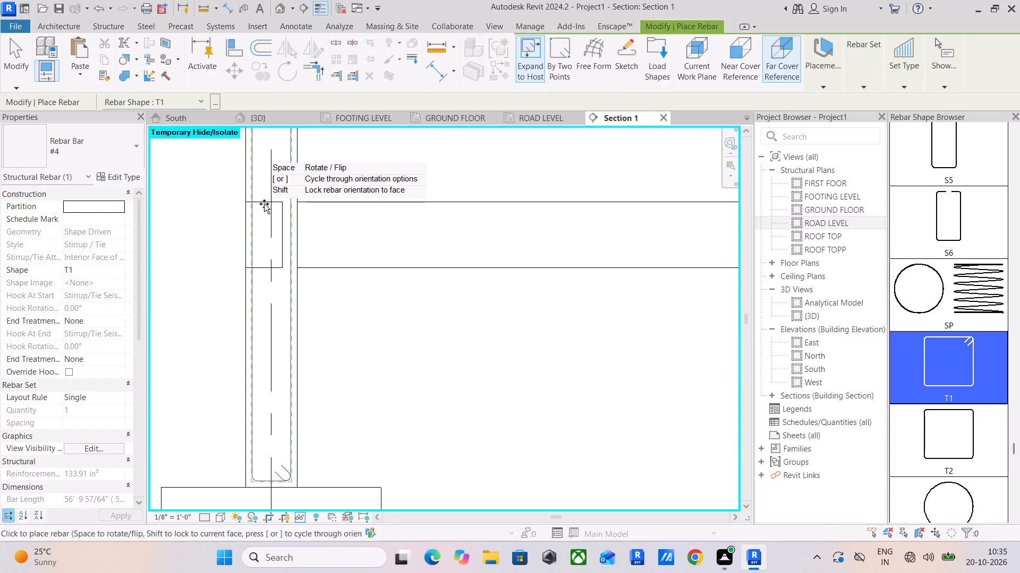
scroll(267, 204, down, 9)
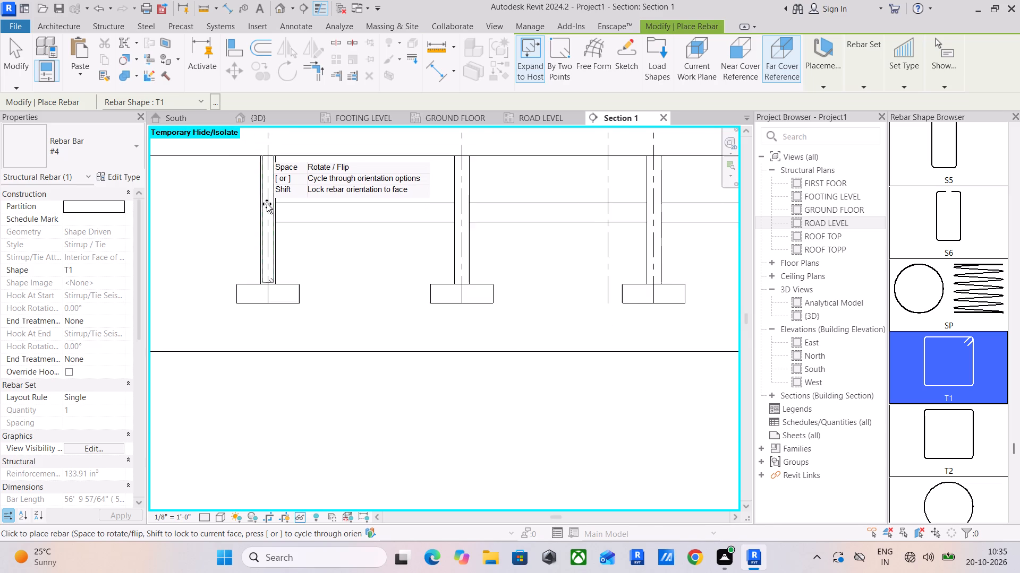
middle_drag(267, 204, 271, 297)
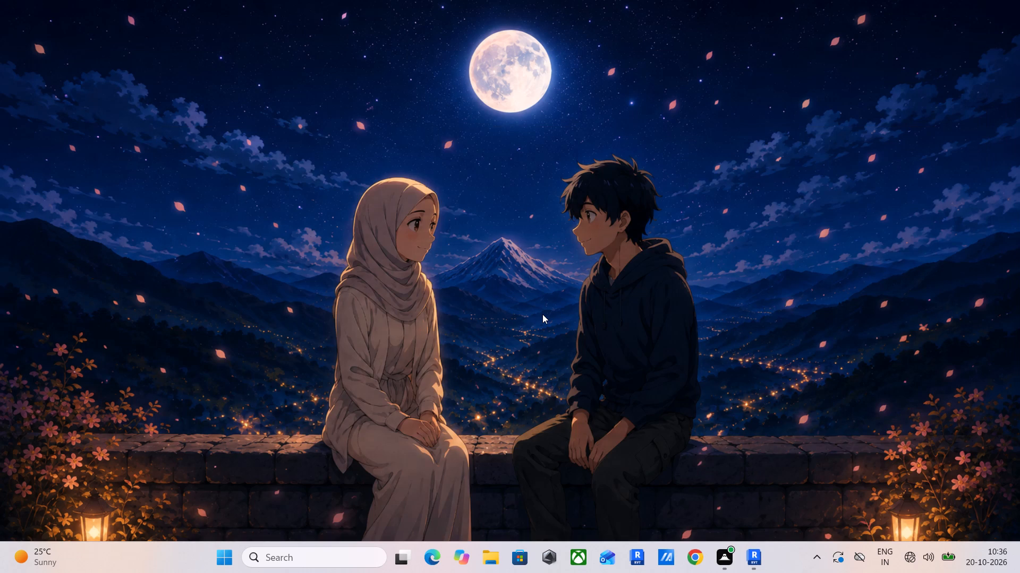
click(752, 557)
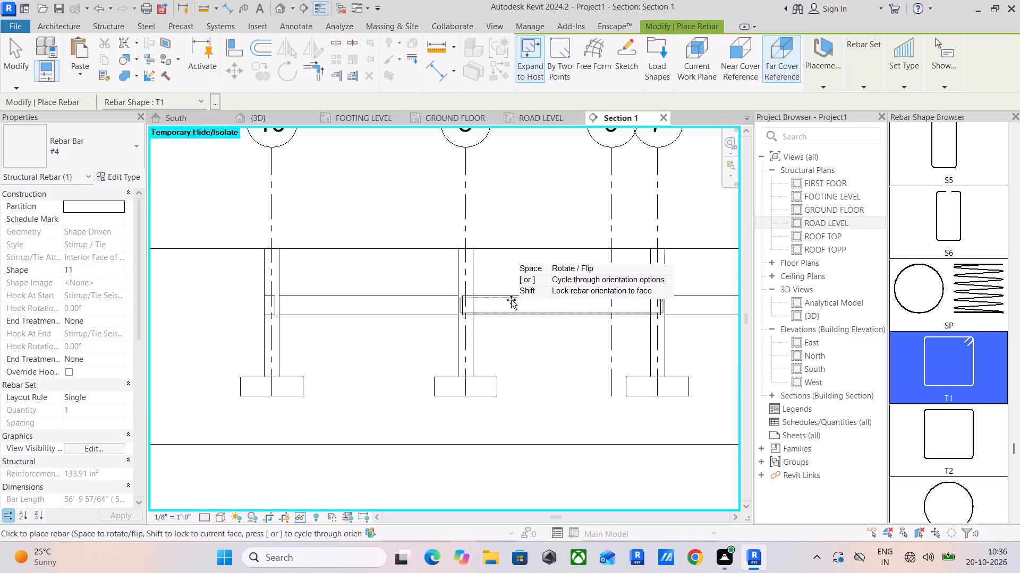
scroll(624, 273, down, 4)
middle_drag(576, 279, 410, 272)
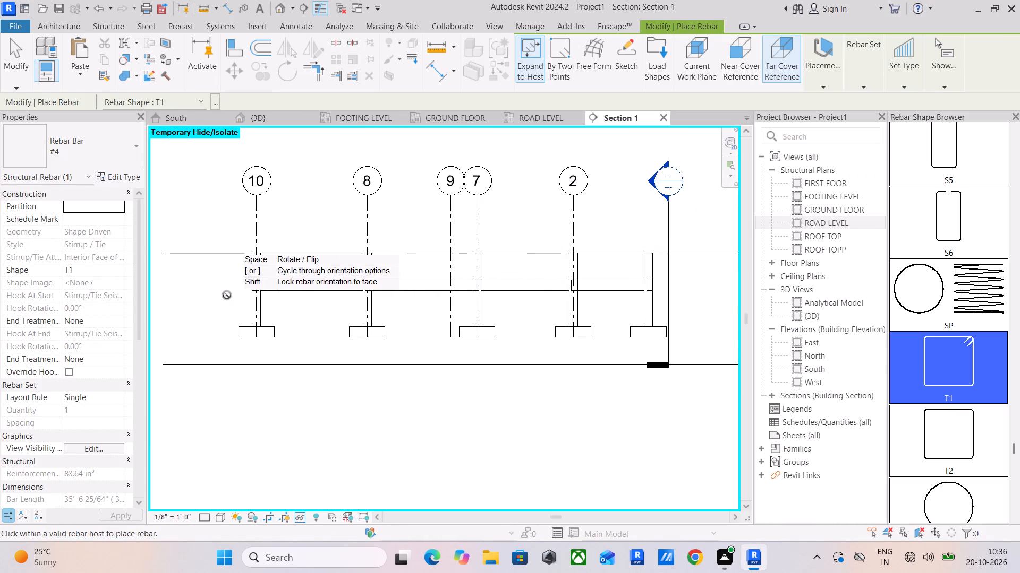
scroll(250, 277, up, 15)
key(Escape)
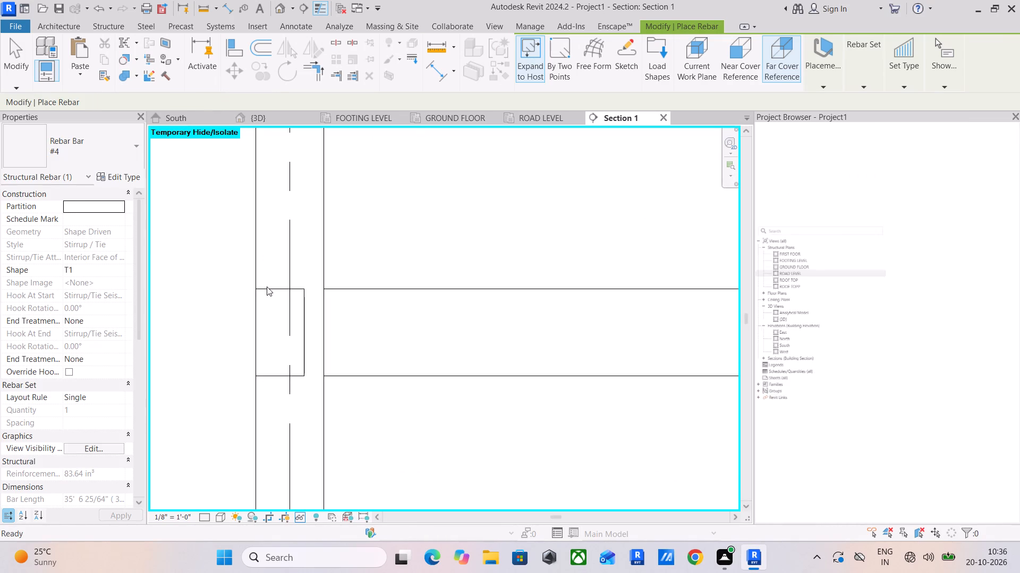
Select the end-on beam at grid 10 and restart rebar placement with the T1 shape and Far Cover Reference.
scroll(267, 286, up, 2)
click(268, 286)
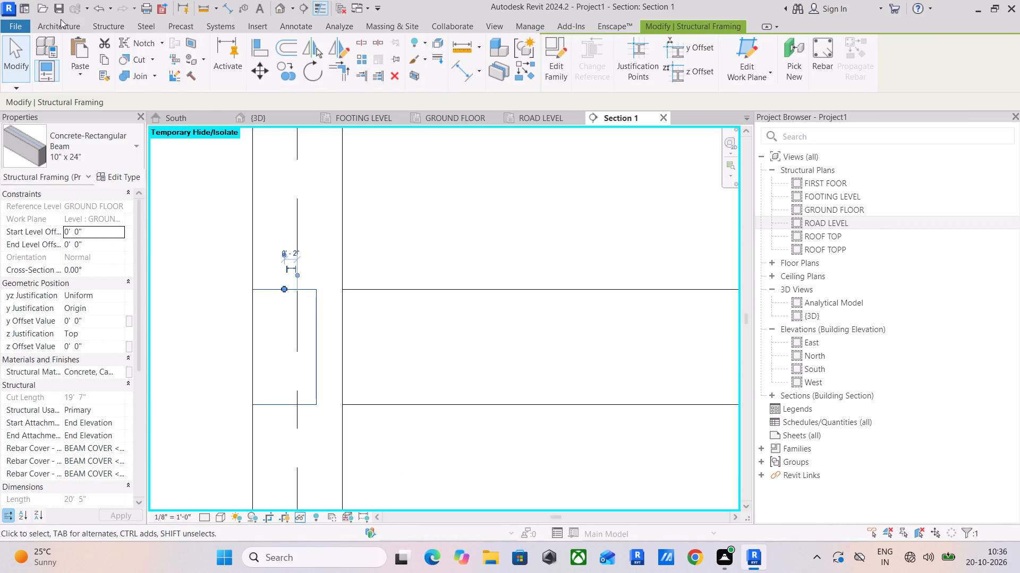
click(58, 23)
click(111, 31)
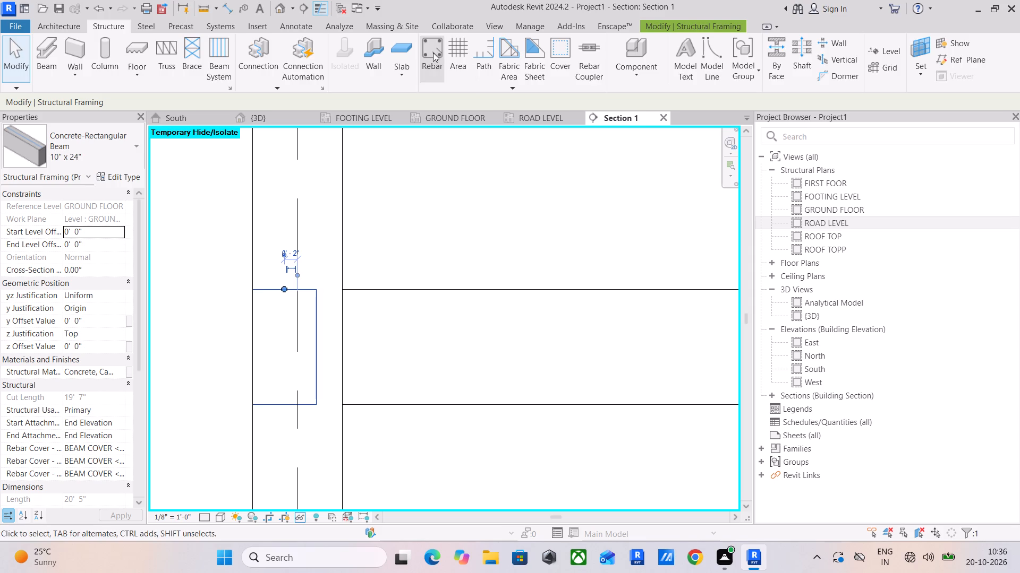
click(433, 53)
click(547, 305)
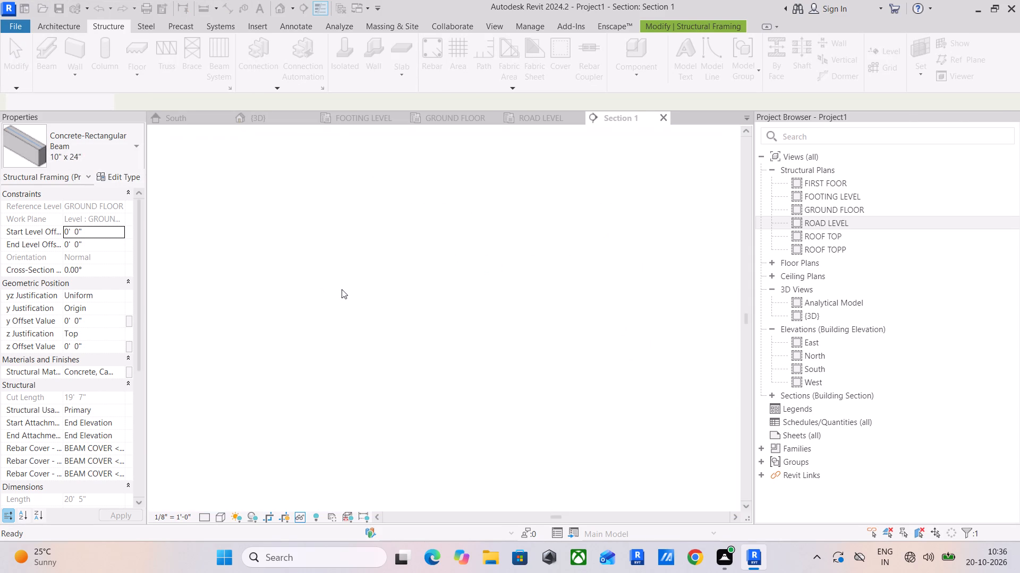
scroll(287, 292, down, 5)
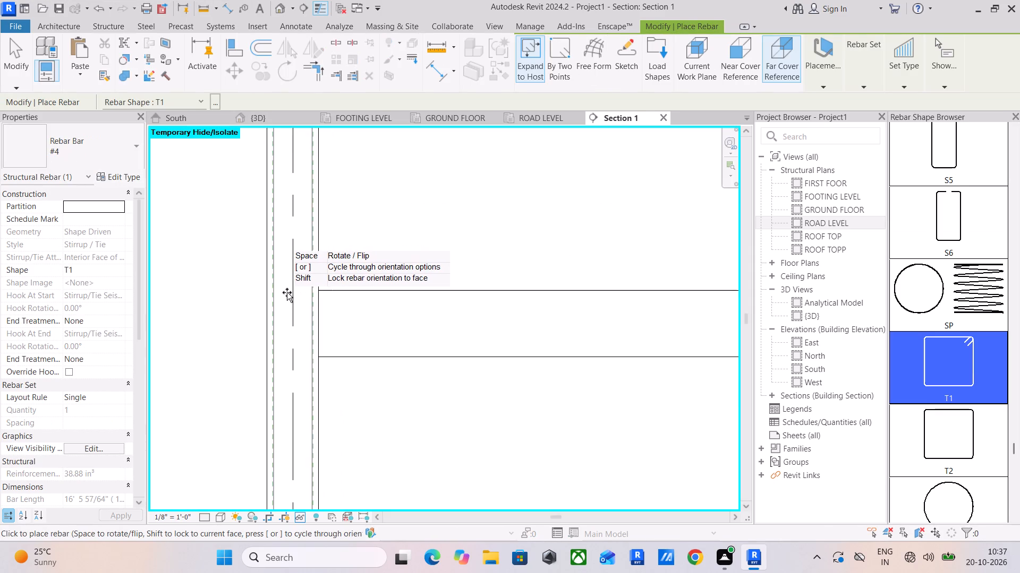
middle_drag(286, 292, 345, 286)
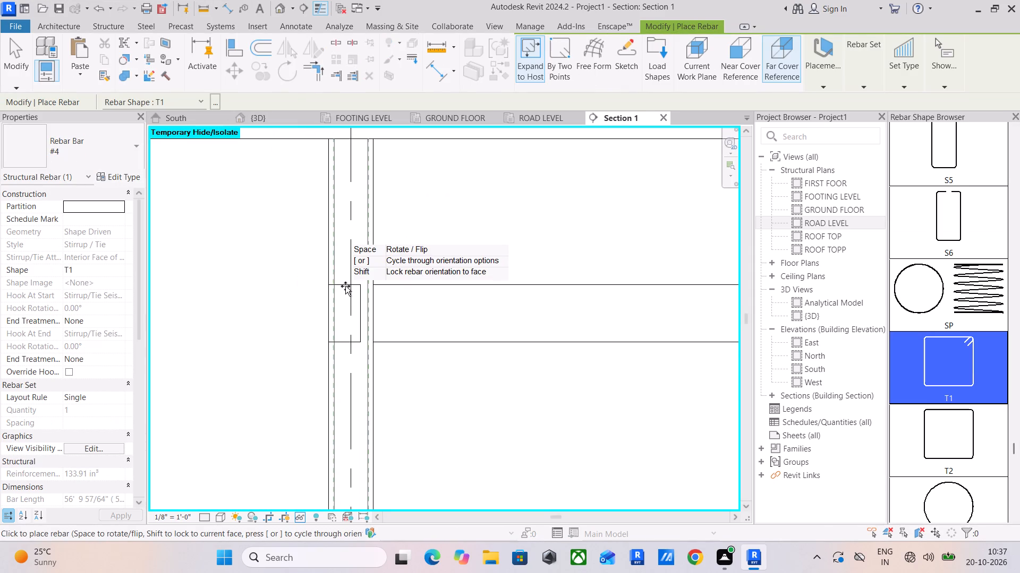
scroll(345, 286, down, 4)
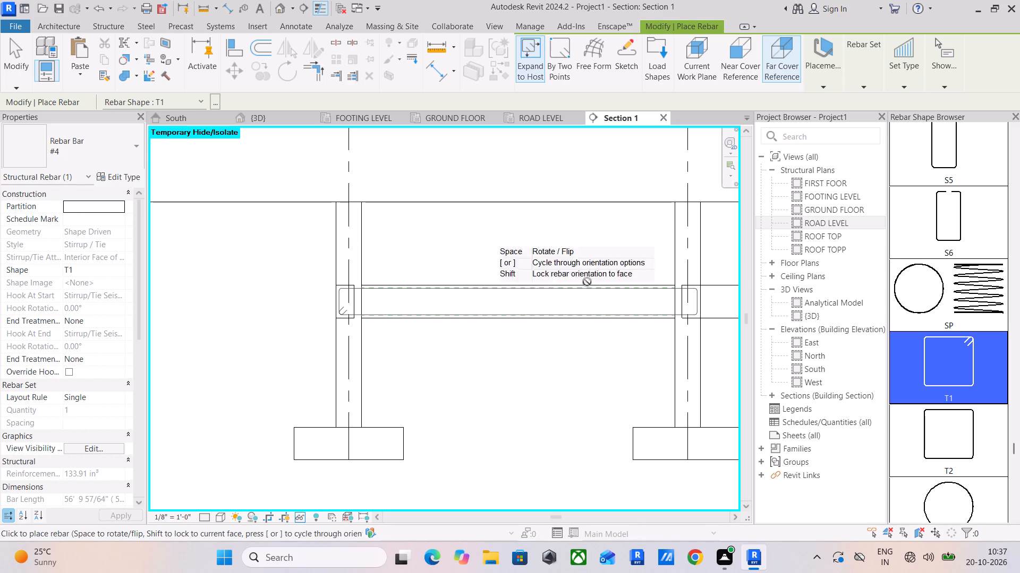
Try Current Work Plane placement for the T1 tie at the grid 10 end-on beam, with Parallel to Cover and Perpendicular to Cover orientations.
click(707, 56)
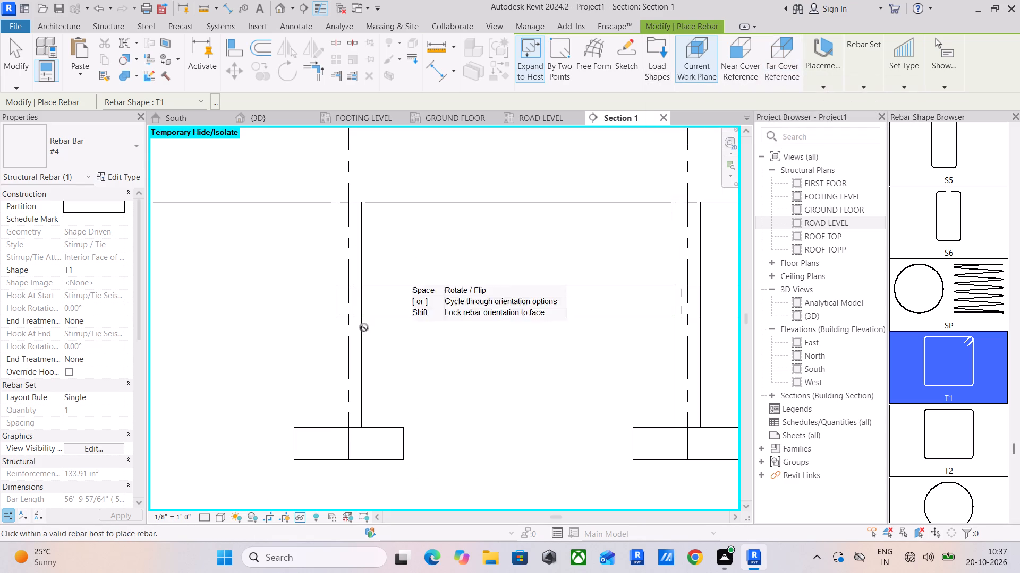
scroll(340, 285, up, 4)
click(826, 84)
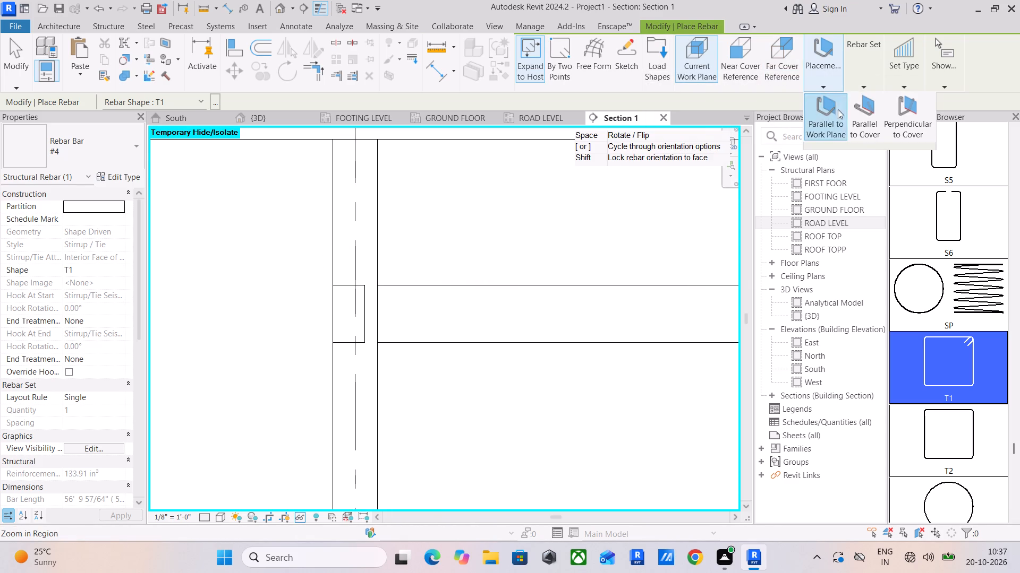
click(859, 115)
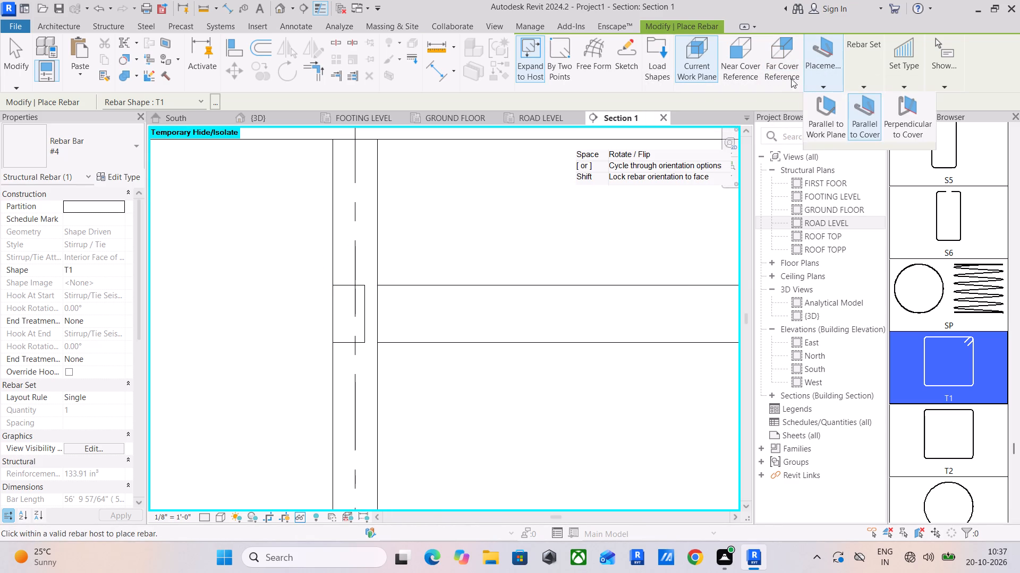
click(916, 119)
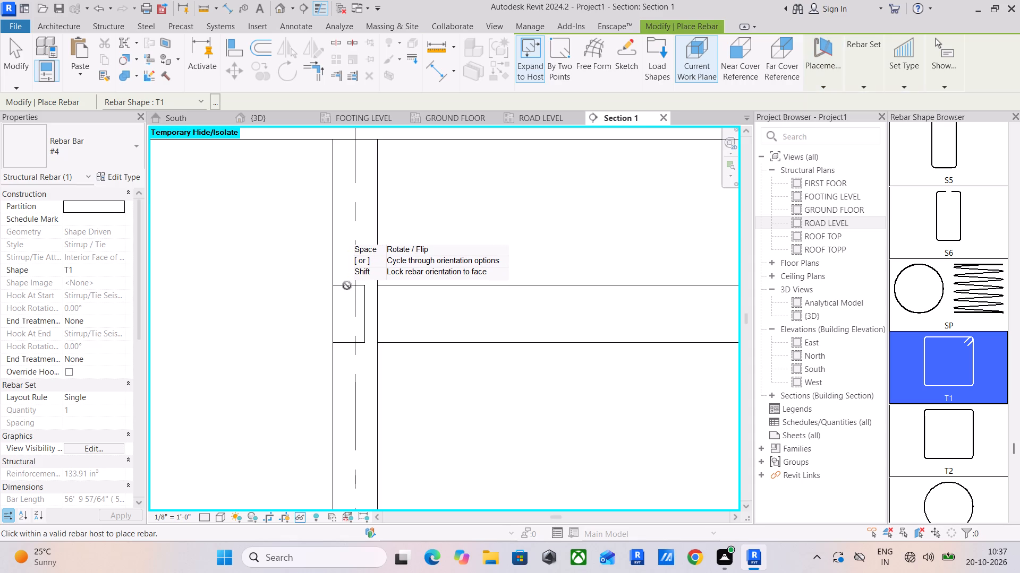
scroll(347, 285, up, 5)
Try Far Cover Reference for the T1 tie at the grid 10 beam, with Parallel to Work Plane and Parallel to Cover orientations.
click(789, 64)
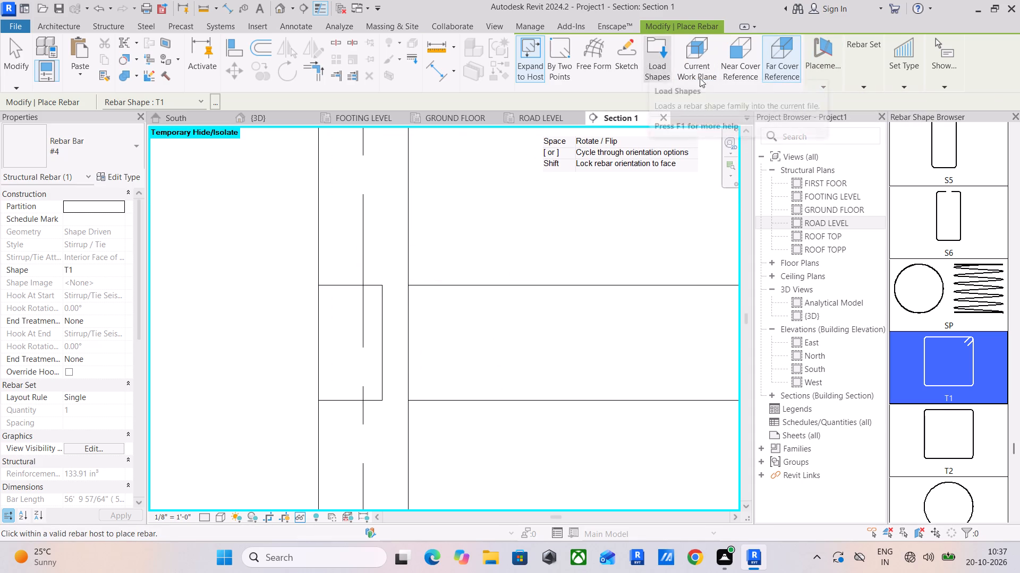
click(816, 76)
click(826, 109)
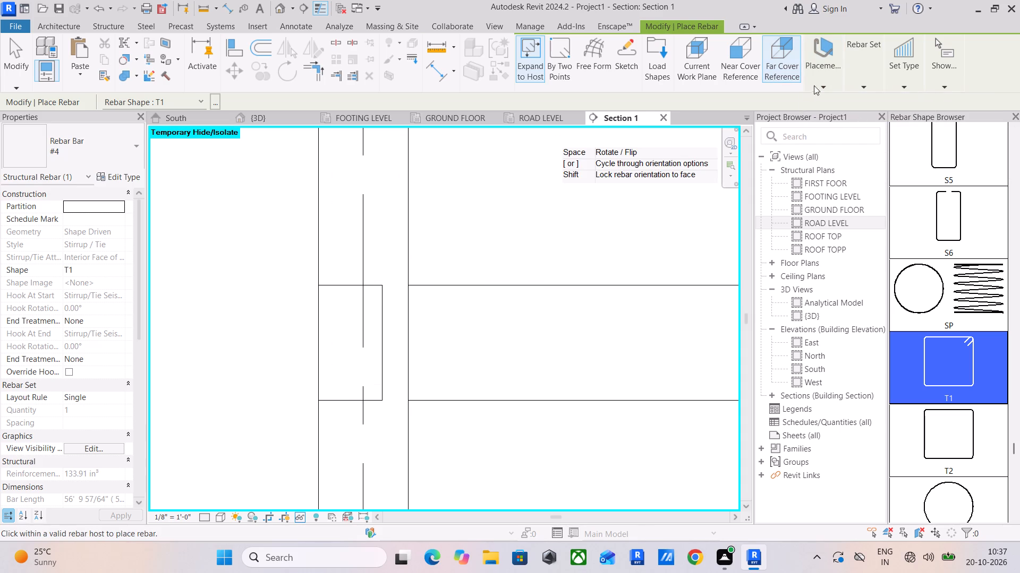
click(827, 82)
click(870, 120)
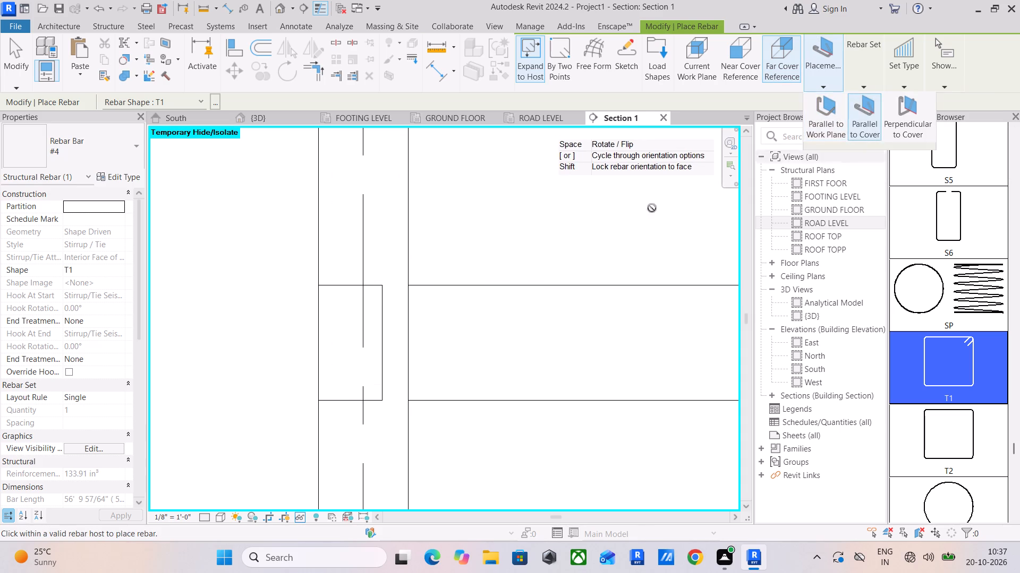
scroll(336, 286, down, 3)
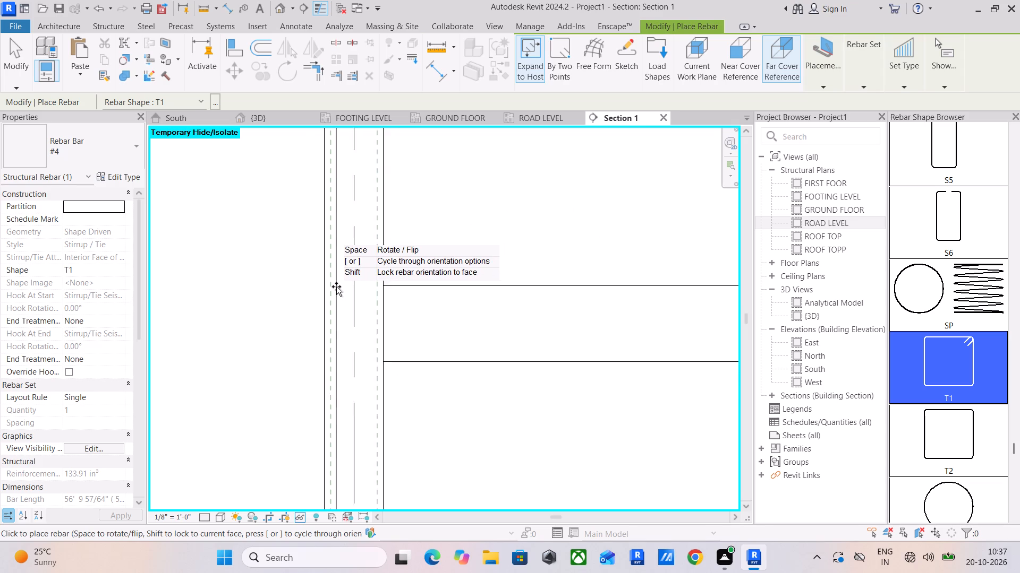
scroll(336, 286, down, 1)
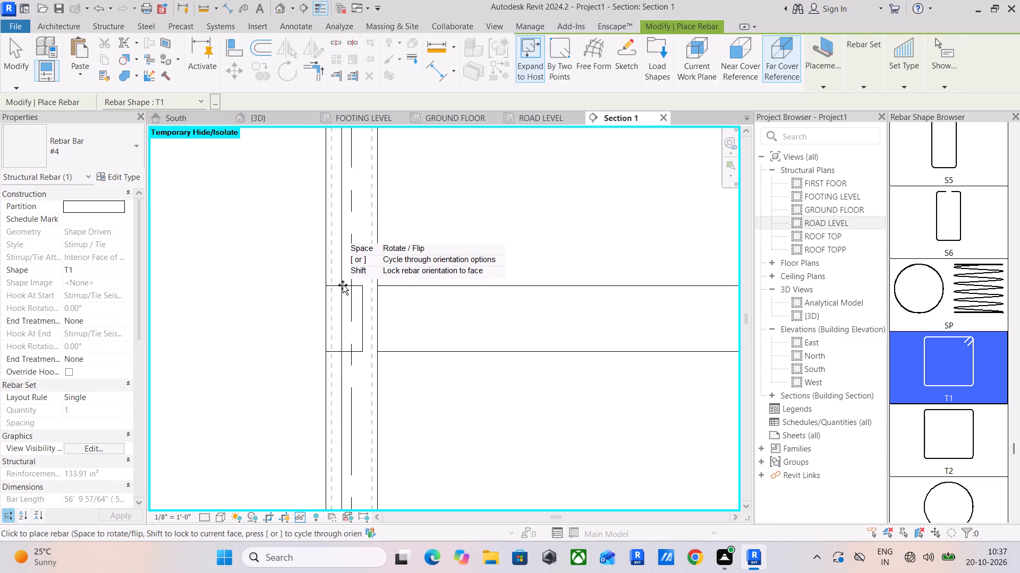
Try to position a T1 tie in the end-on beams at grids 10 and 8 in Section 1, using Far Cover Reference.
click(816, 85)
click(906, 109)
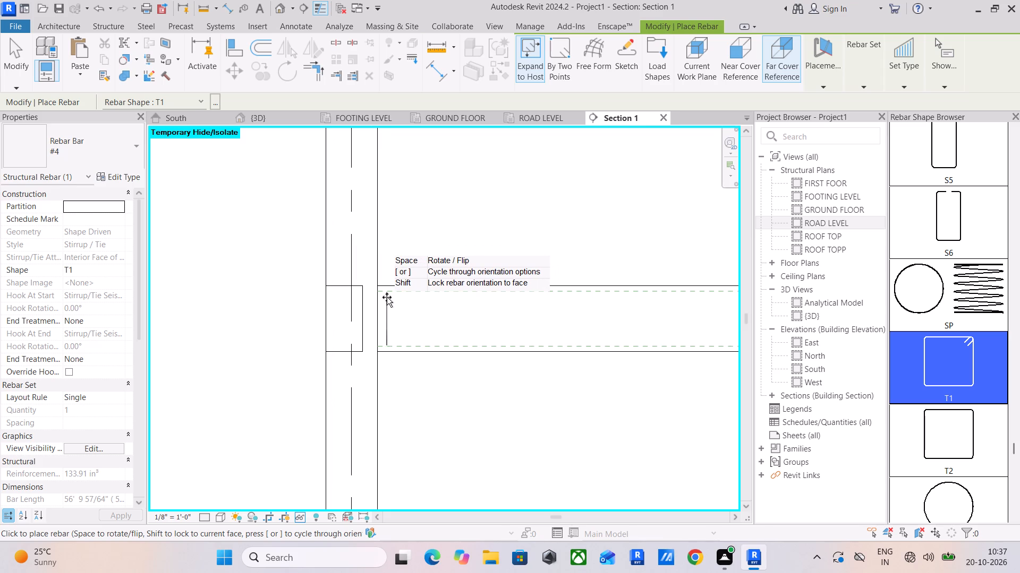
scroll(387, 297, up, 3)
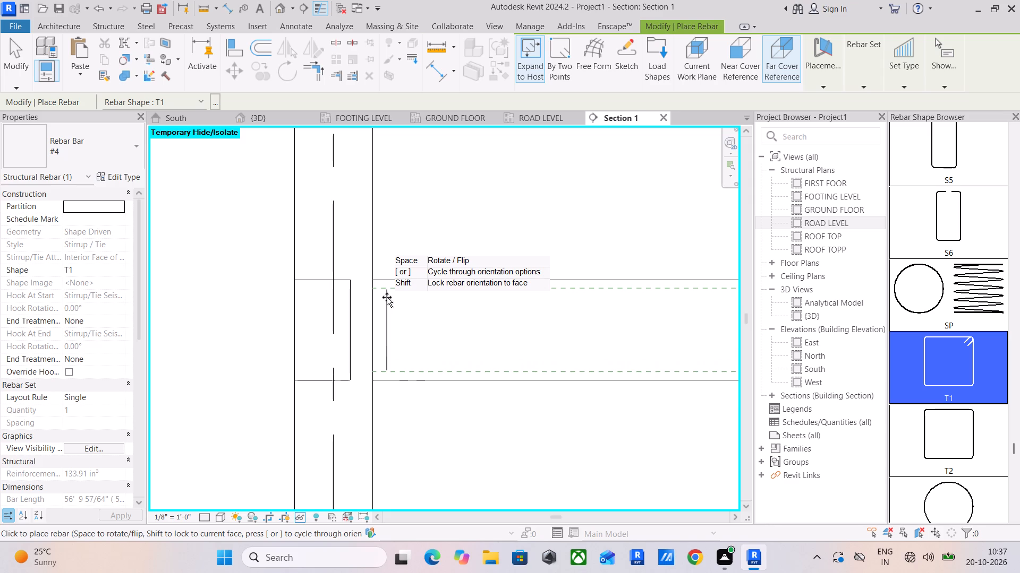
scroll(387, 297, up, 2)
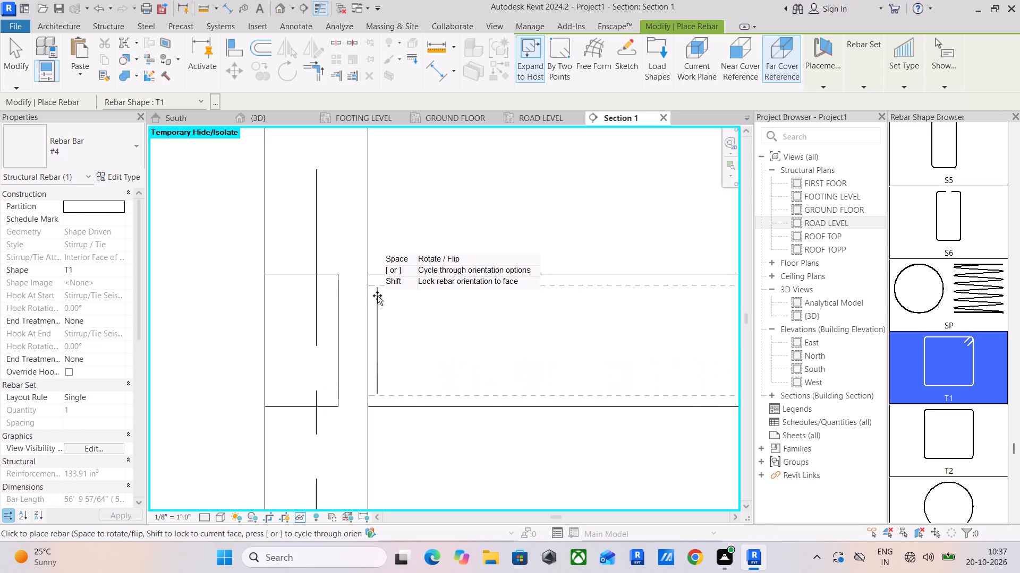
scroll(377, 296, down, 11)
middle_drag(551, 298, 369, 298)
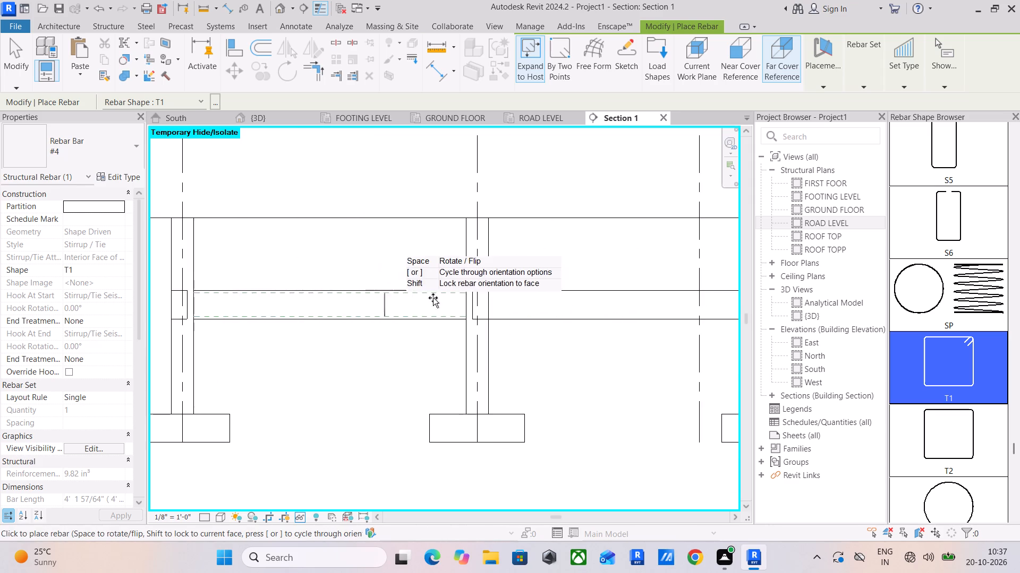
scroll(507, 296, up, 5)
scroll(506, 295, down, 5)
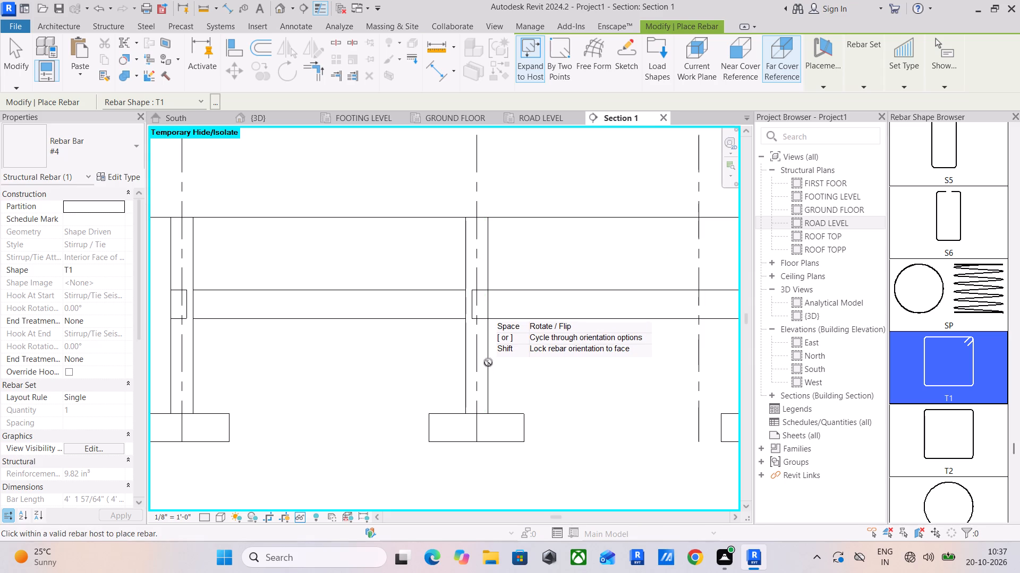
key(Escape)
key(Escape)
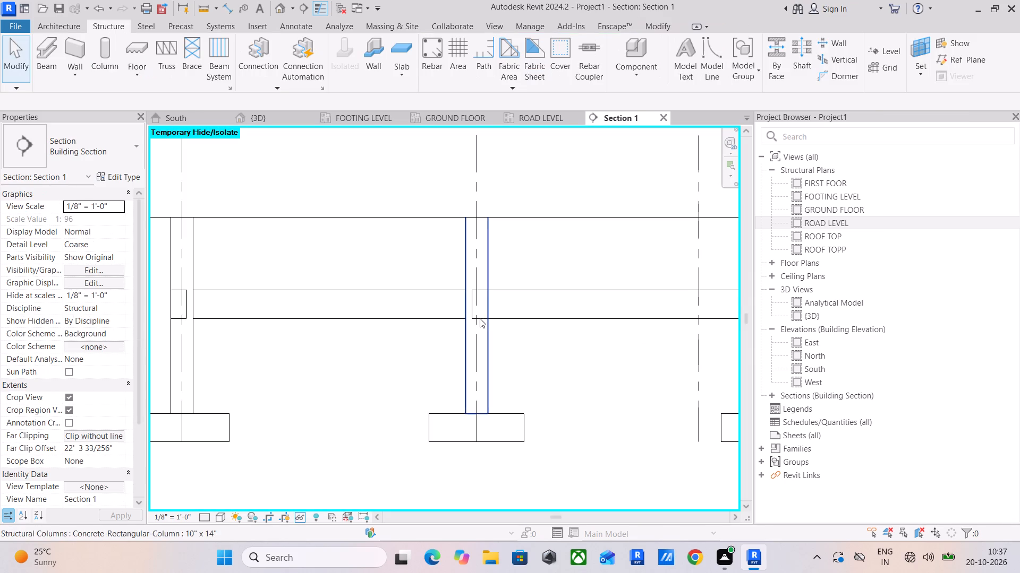
Select the end-on ground-floor beam at grid 8 in Section 1 and locate it in the 3D view.
scroll(471, 290, up, 4)
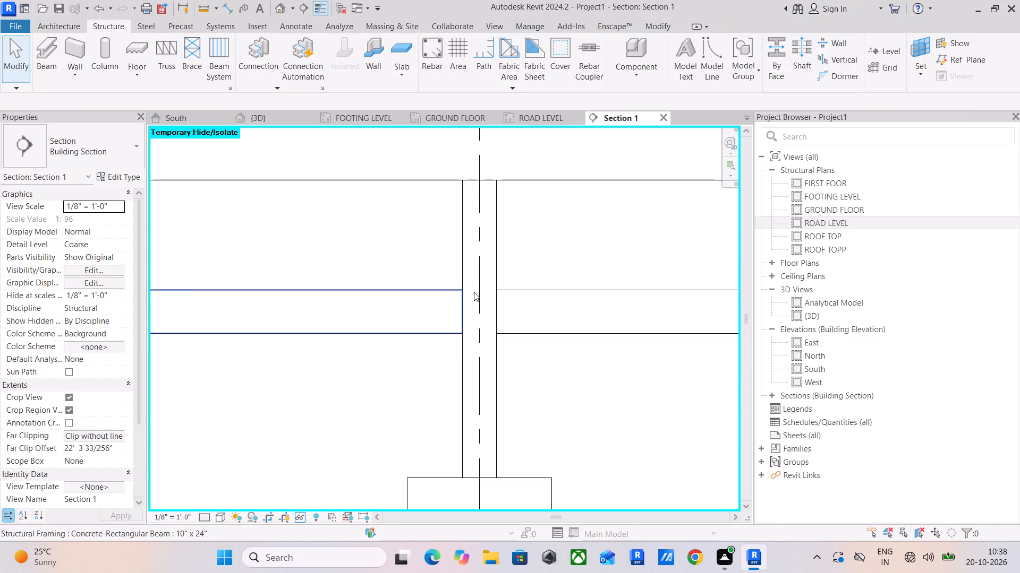
click(471, 307)
scroll(501, 331, down, 10)
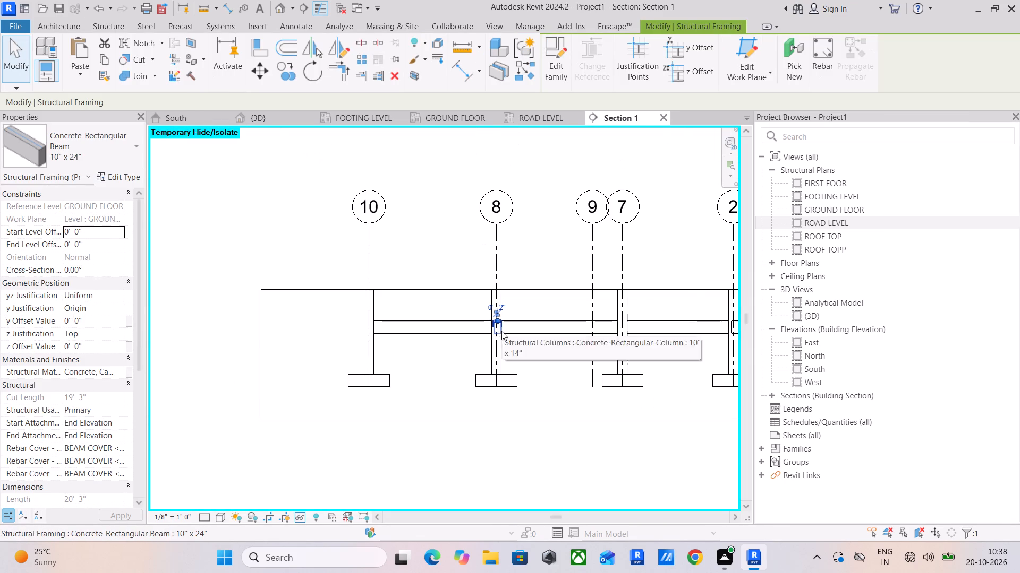
scroll(513, 325, up, 5)
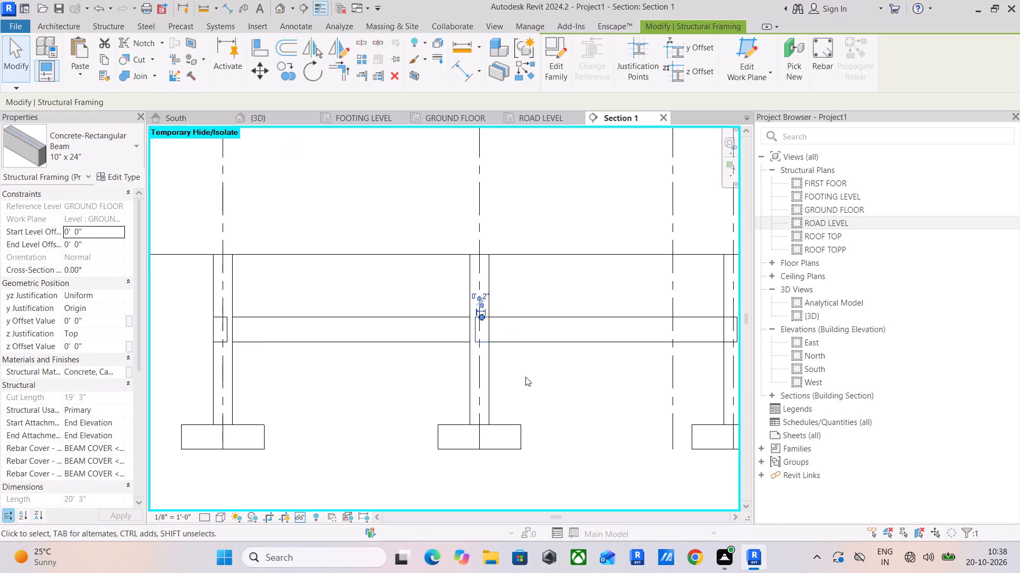
scroll(525, 377, down, 5)
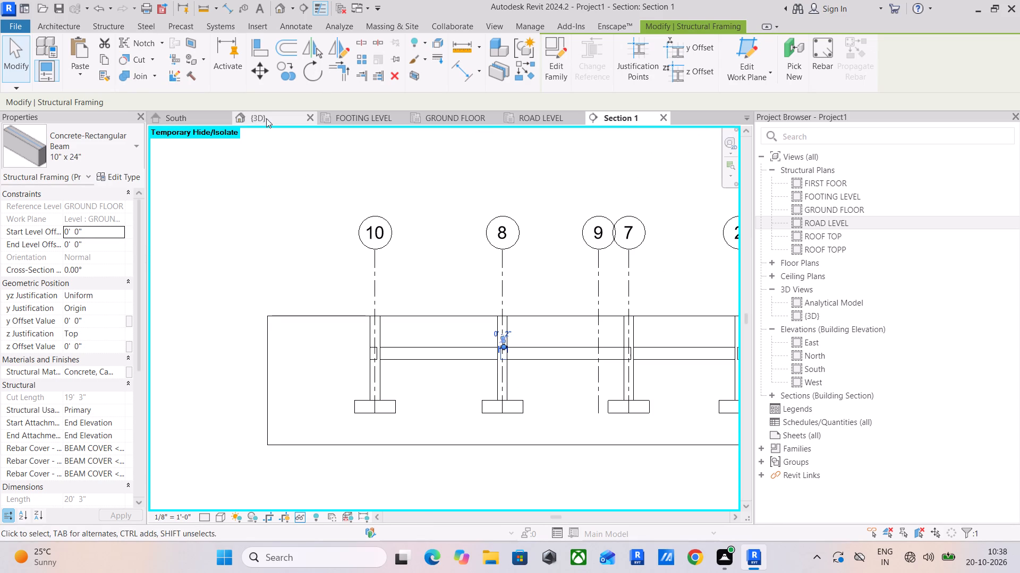
click(266, 118)
scroll(411, 352, down, 7)
scroll(370, 218, down, 4)
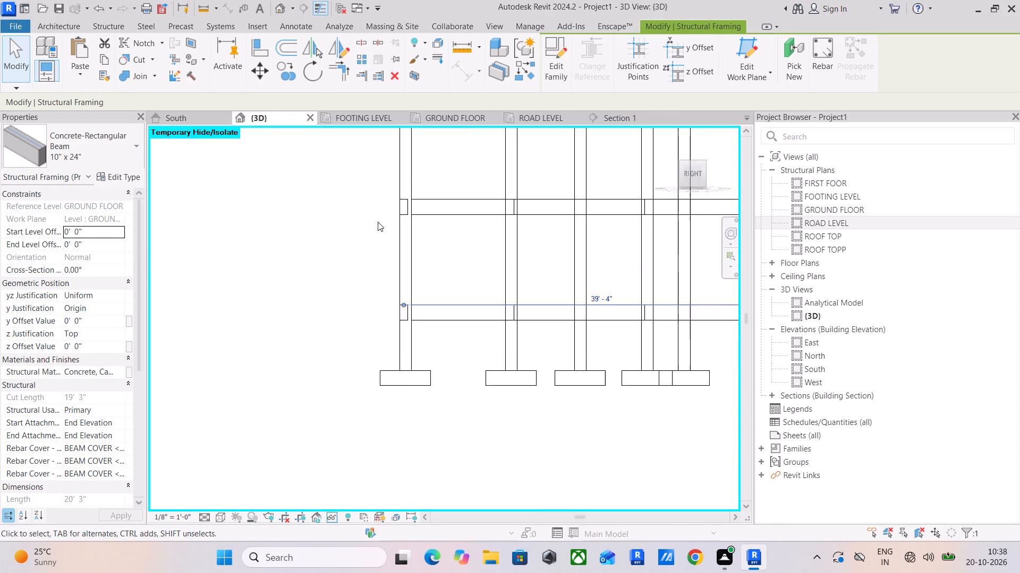
scroll(378, 222, down, 1)
scroll(439, 237, down, 5)
shift+middle_drag(501, 255, 407, 301)
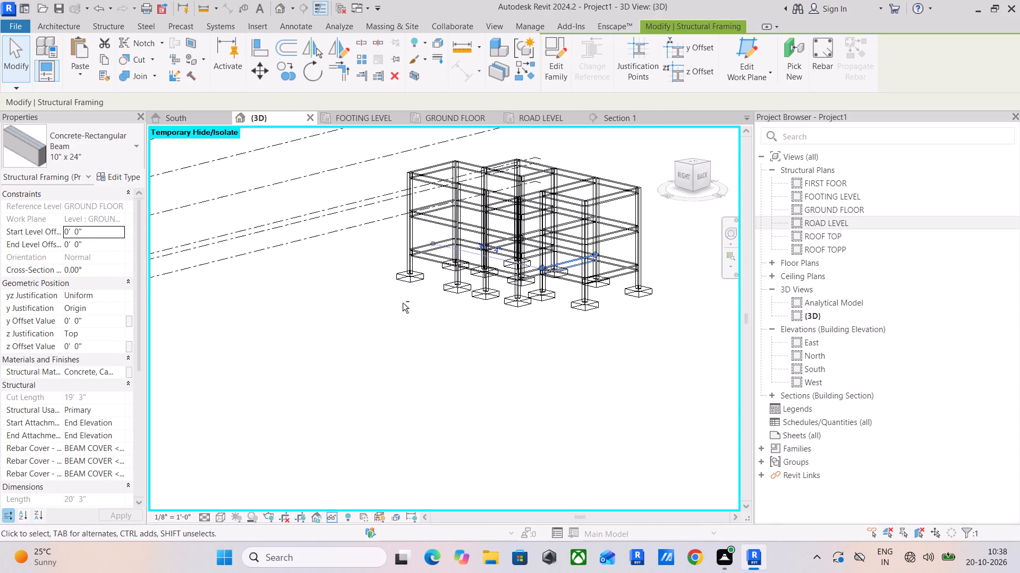
Set the 3D view's visual style to Shaded after trying Realistic.
click(219, 516)
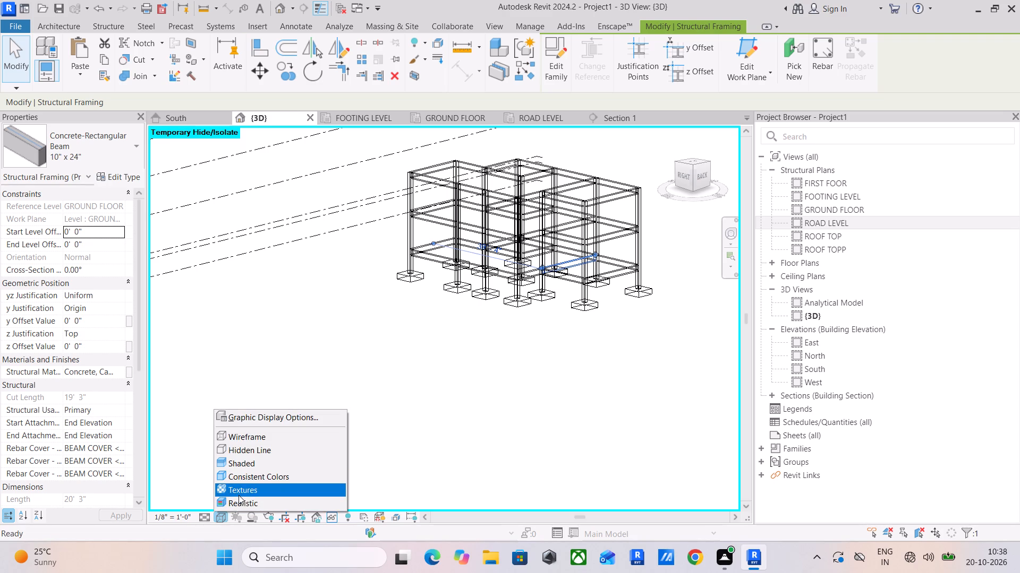
click(240, 502)
click(221, 516)
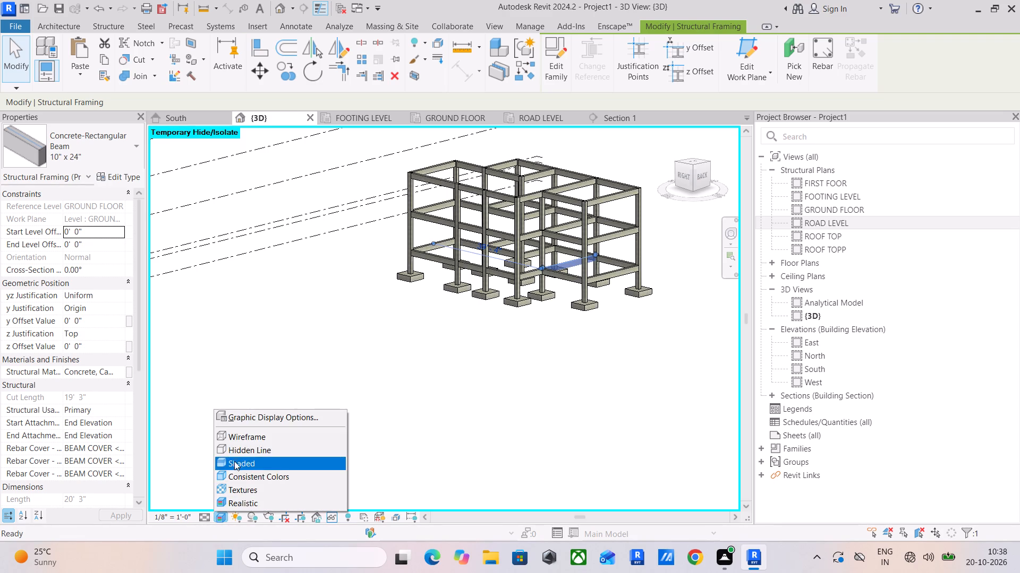
click(241, 464)
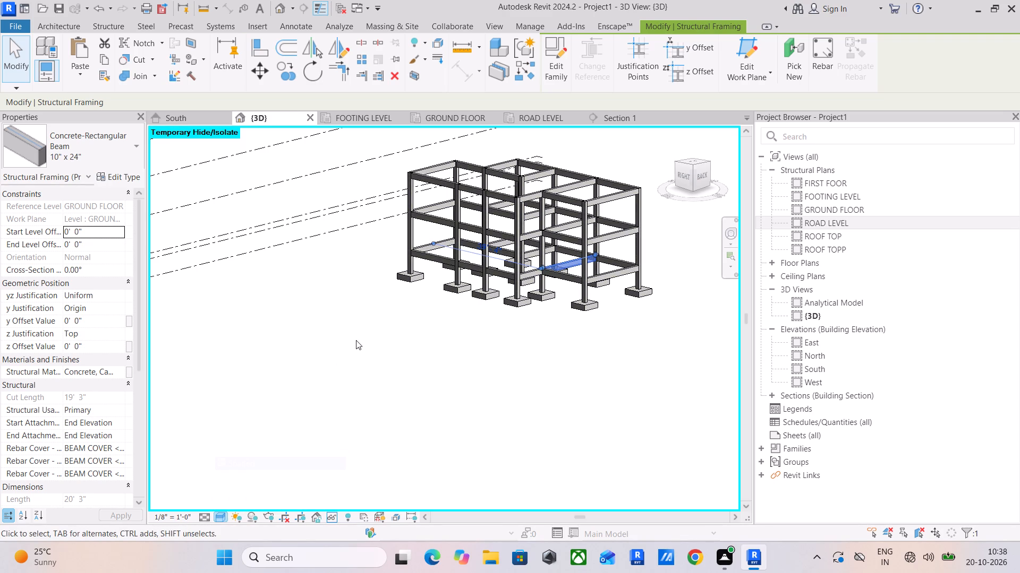
Examine the selected ground-floor beam and its connections to the columns and neighbouring beams from several sides in 3D.
scroll(532, 279, down, 4)
shift+middle_drag(550, 282, 479, 308)
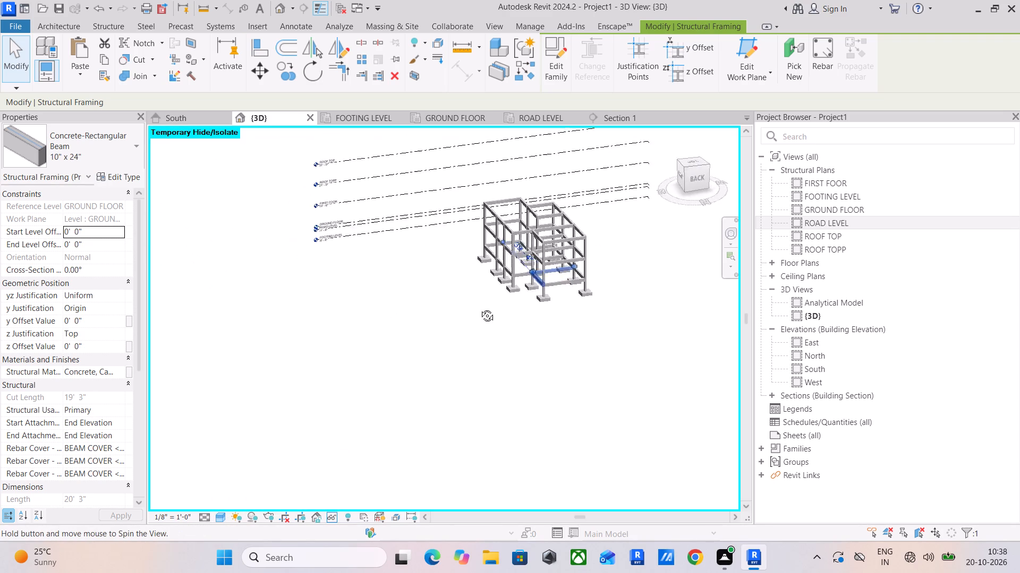
shift+middle_drag(479, 308, 353, 300)
scroll(581, 276, up, 5)
middle_drag(543, 296, 501, 318)
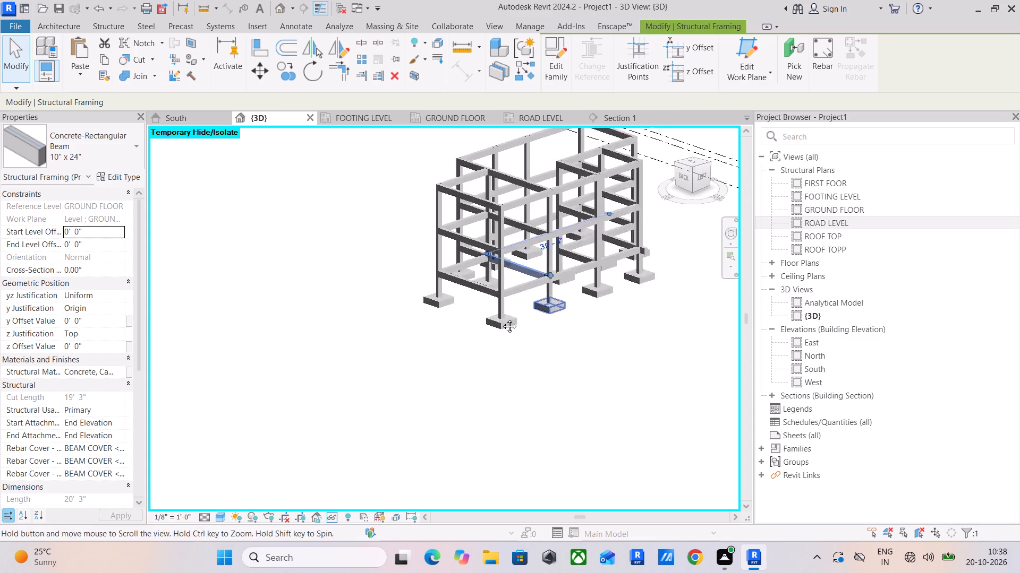
middle_drag(501, 318, 470, 333)
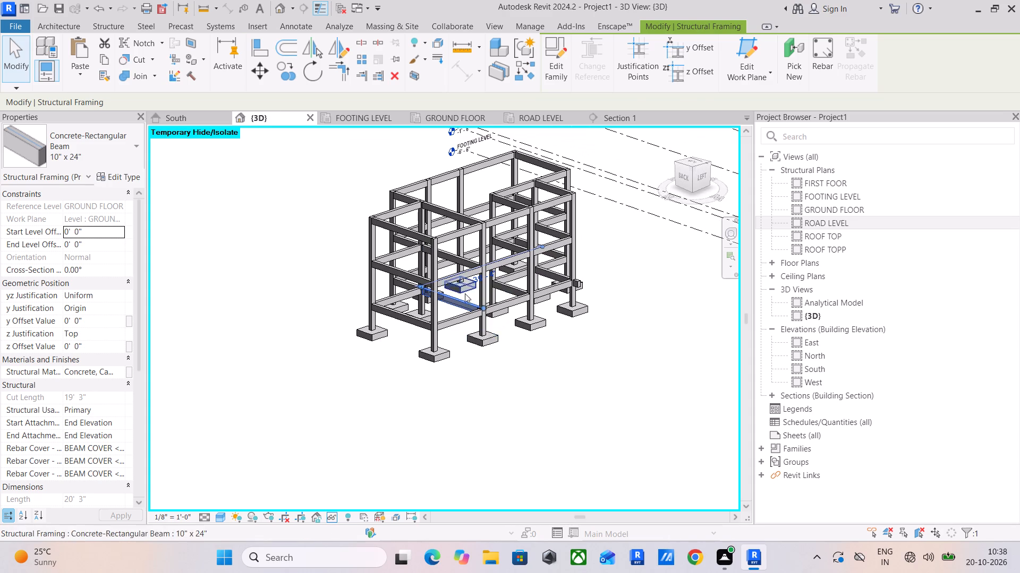
scroll(465, 291, up, 9)
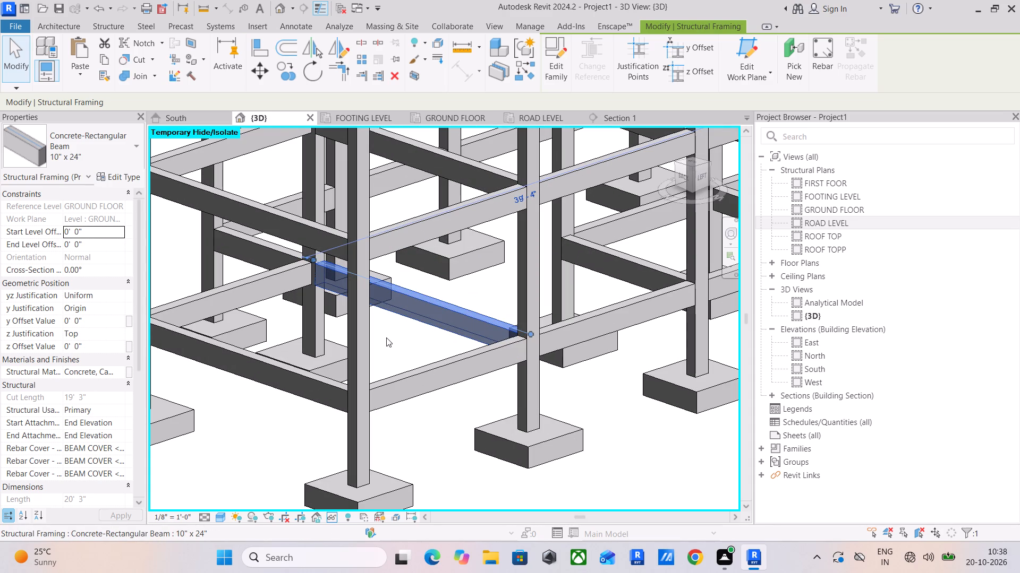
shift+middle_drag(399, 343, 416, 346)
scroll(253, 251, up, 4)
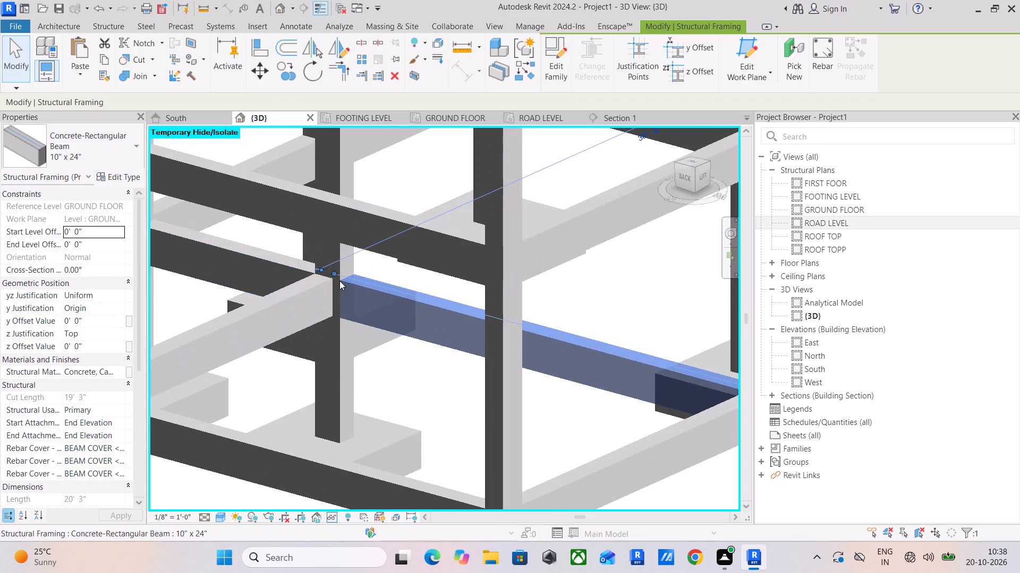
scroll(341, 280, up, 5)
scroll(353, 323, down, 4)
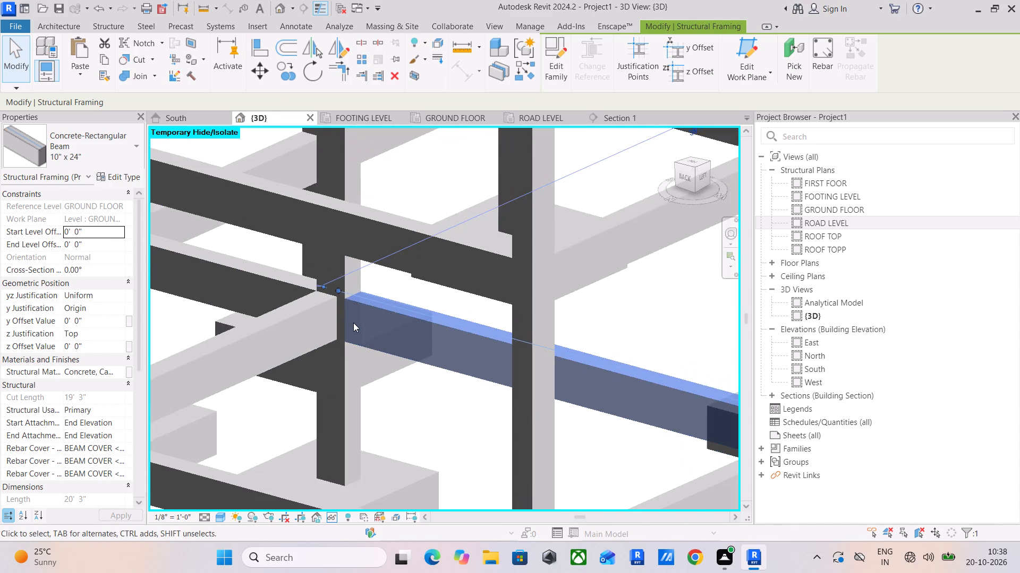
middle_drag(354, 323, 260, 237)
scroll(404, 309, down, 5)
shift+middle_drag(515, 336, 423, 346)
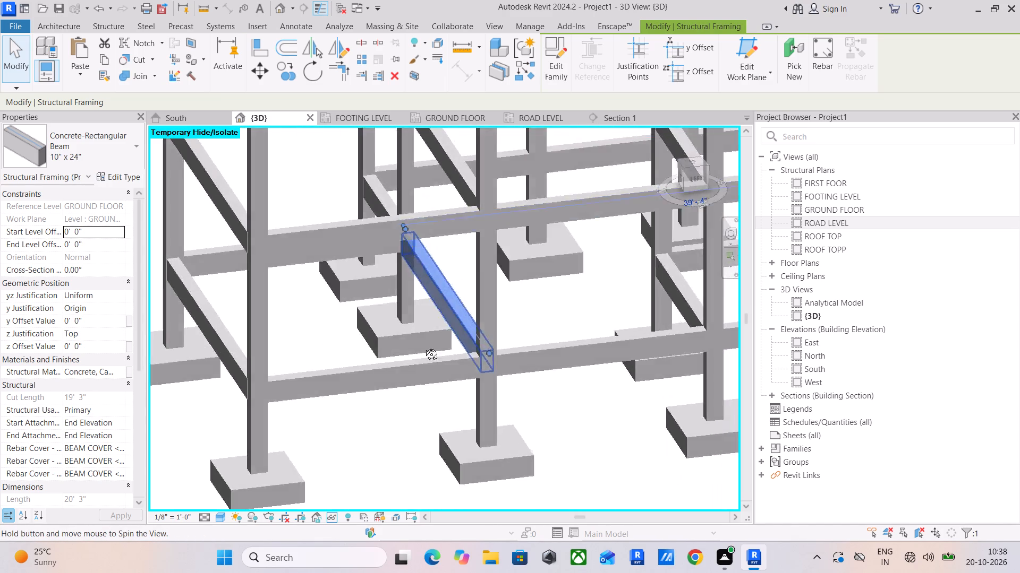
shift+middle_drag(423, 346, 310, 318)
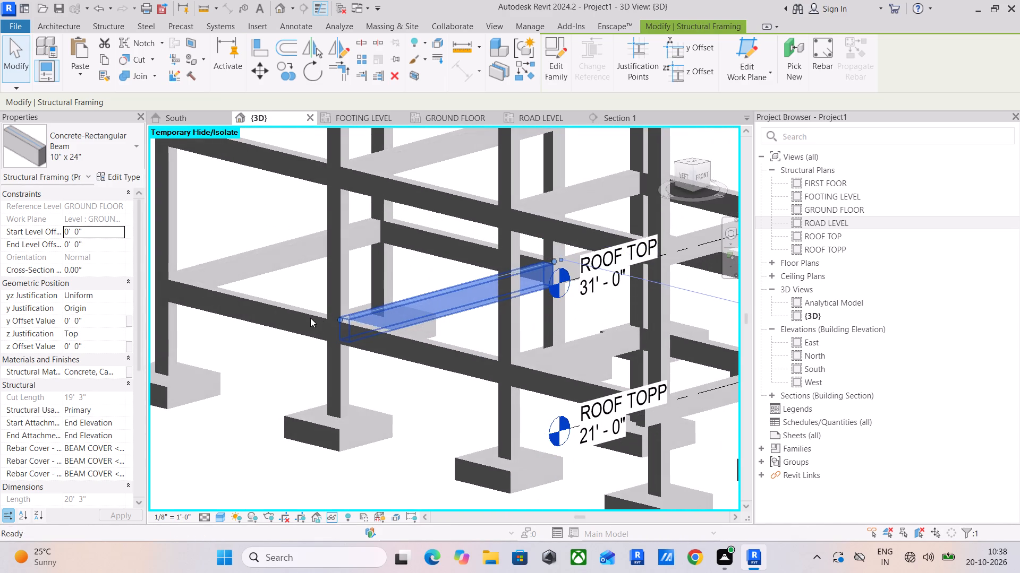
scroll(321, 319, down, 5)
shift+middle_drag(390, 341, 626, 349)
scroll(405, 353, down, 5)
shift+middle_drag(364, 349, 563, 349)
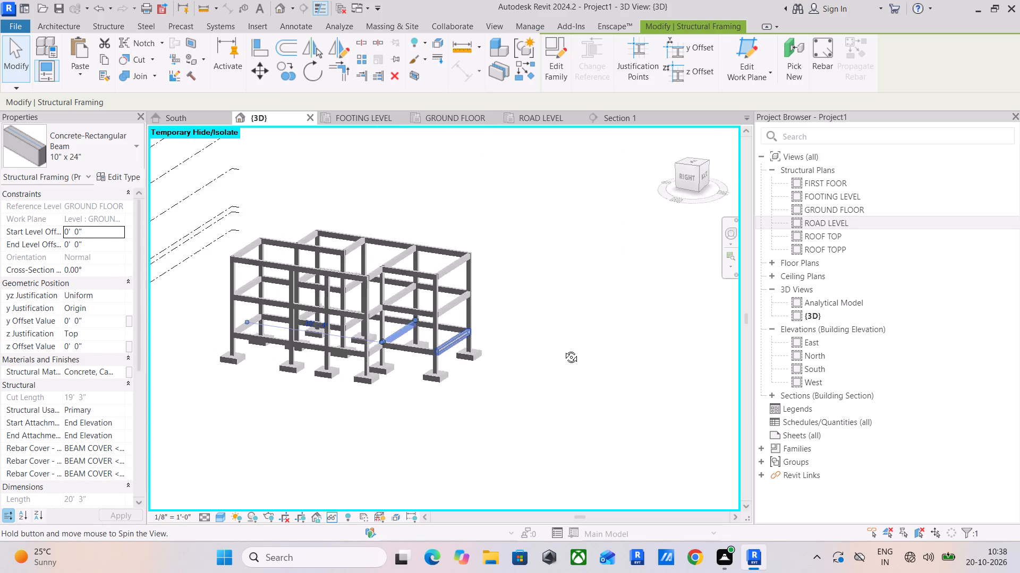
shift+middle_drag(563, 349, 564, 349)
scroll(314, 344, down, 2)
shift+middle_drag(311, 351, 507, 332)
scroll(316, 349, up, 9)
Select the ground-floor beam that projects past its column in 3D and locate it at grid 2 in Section 1.
click(322, 345)
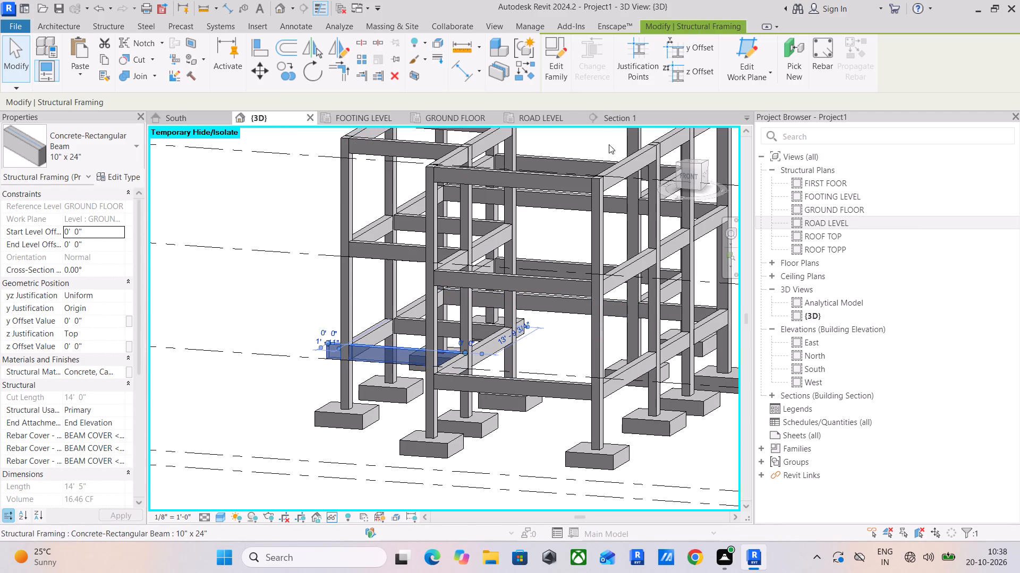
click(616, 123)
scroll(483, 357, down, 5)
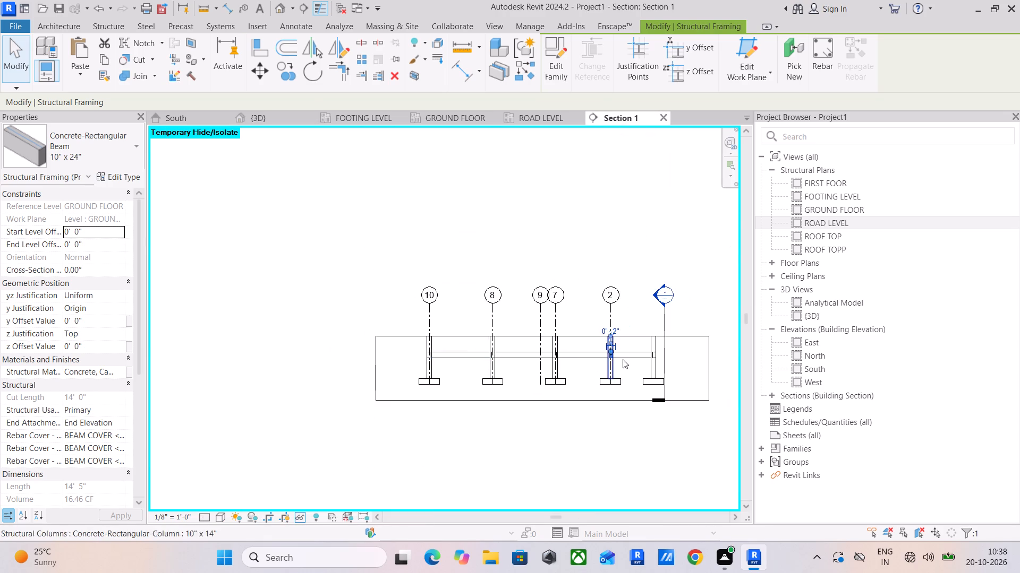
scroll(623, 358, up, 10)
middle_drag(613, 353, 415, 355)
scroll(426, 355, up, 5)
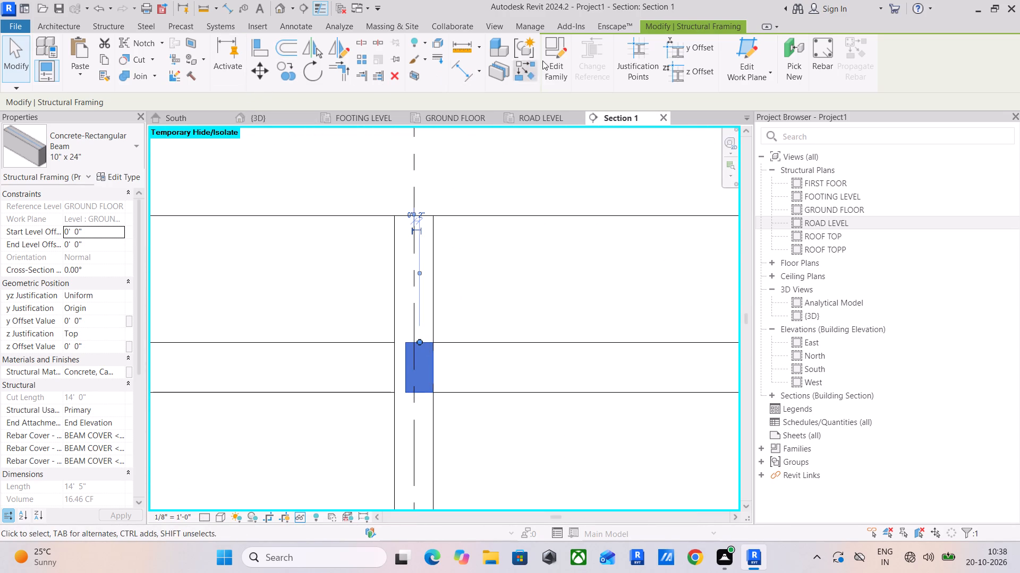
Assign the 1" BEAM COVER rebar cover to the end-on beam at grid 2 in Section 1.
click(105, 27)
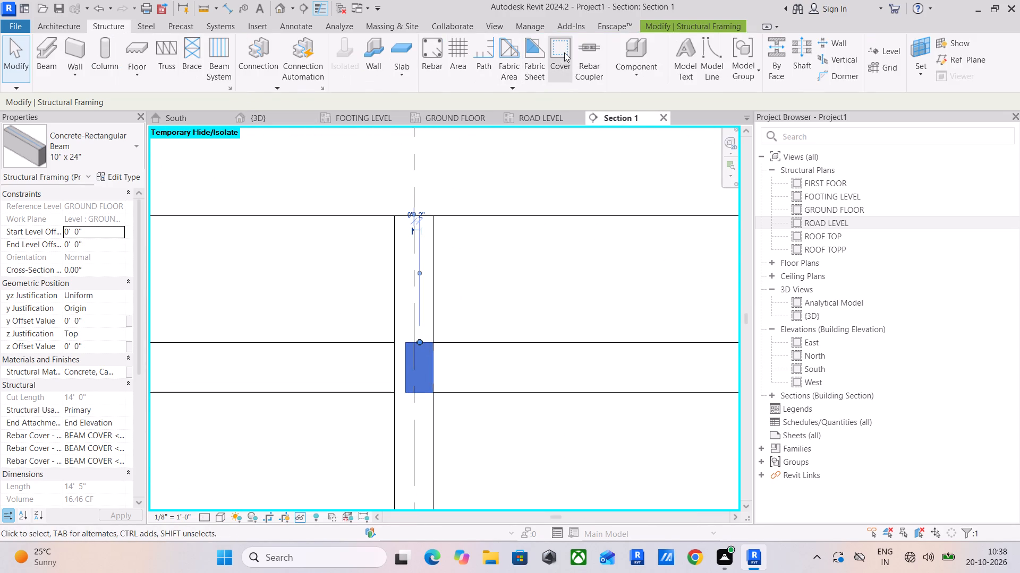
click(564, 53)
click(421, 343)
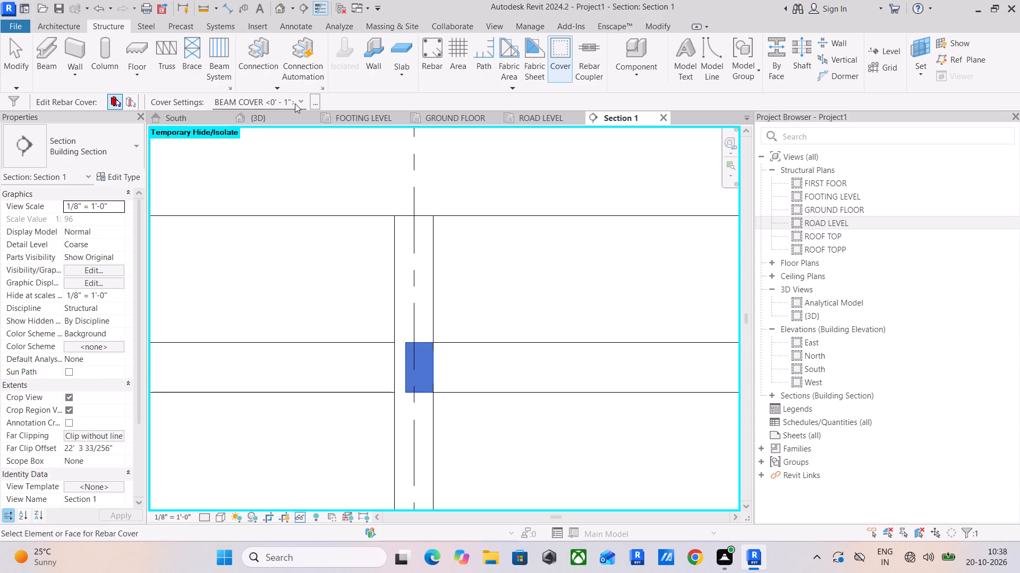
click(294, 99)
click(292, 115)
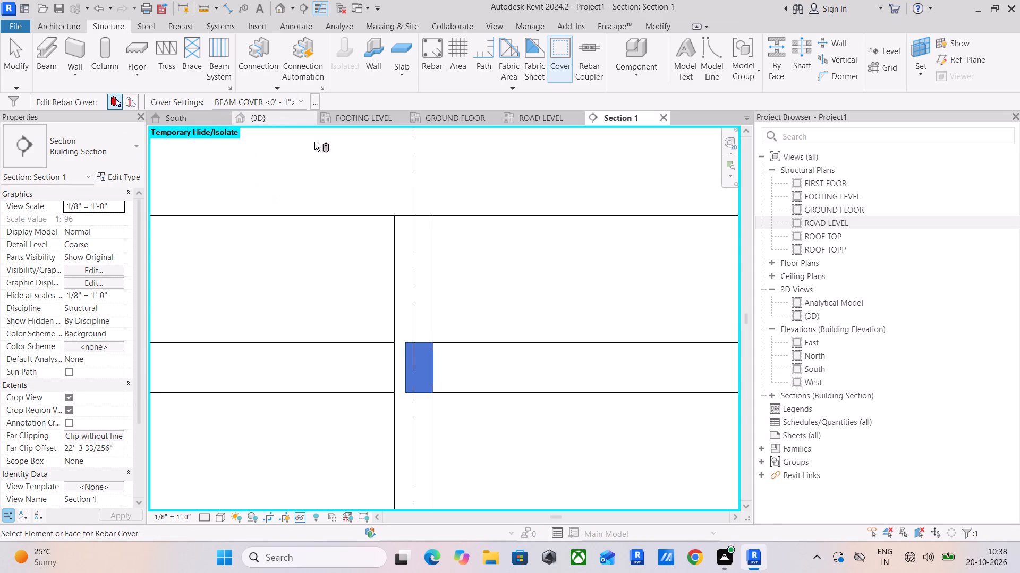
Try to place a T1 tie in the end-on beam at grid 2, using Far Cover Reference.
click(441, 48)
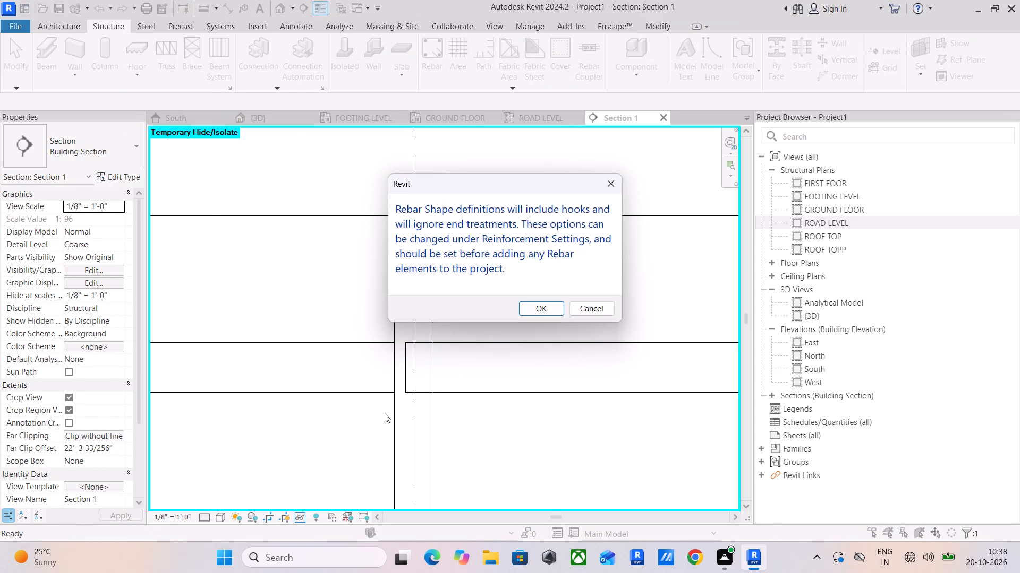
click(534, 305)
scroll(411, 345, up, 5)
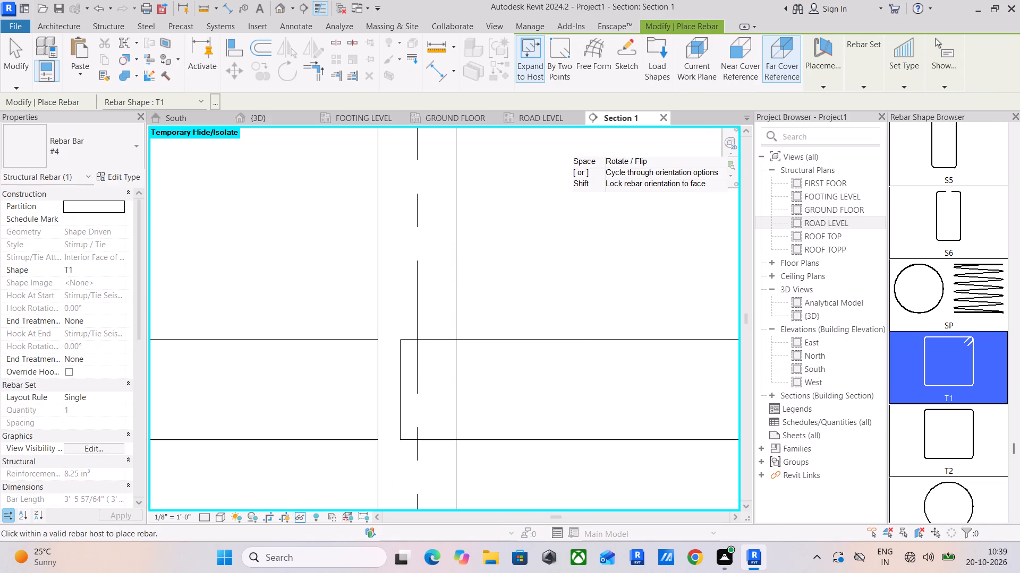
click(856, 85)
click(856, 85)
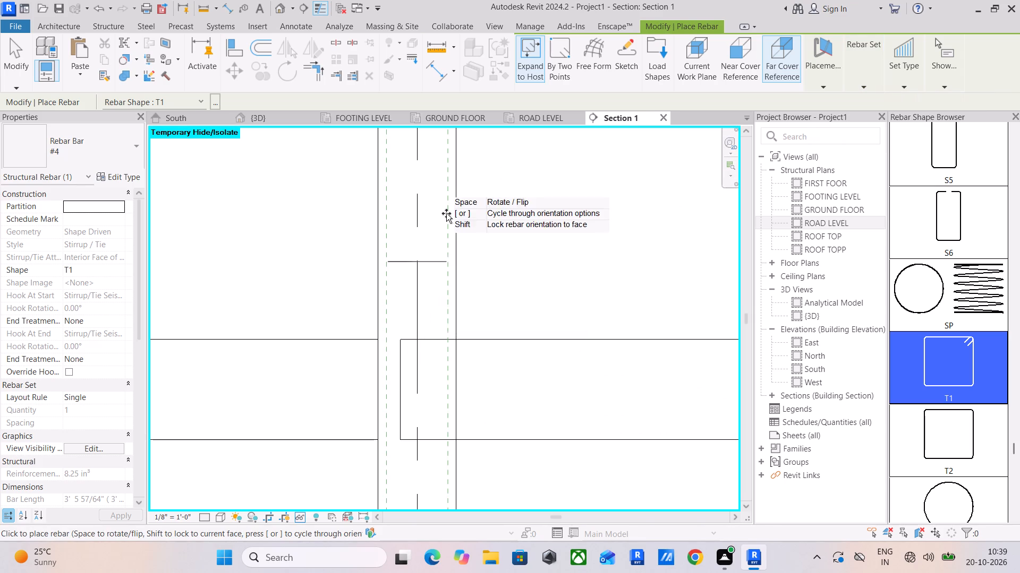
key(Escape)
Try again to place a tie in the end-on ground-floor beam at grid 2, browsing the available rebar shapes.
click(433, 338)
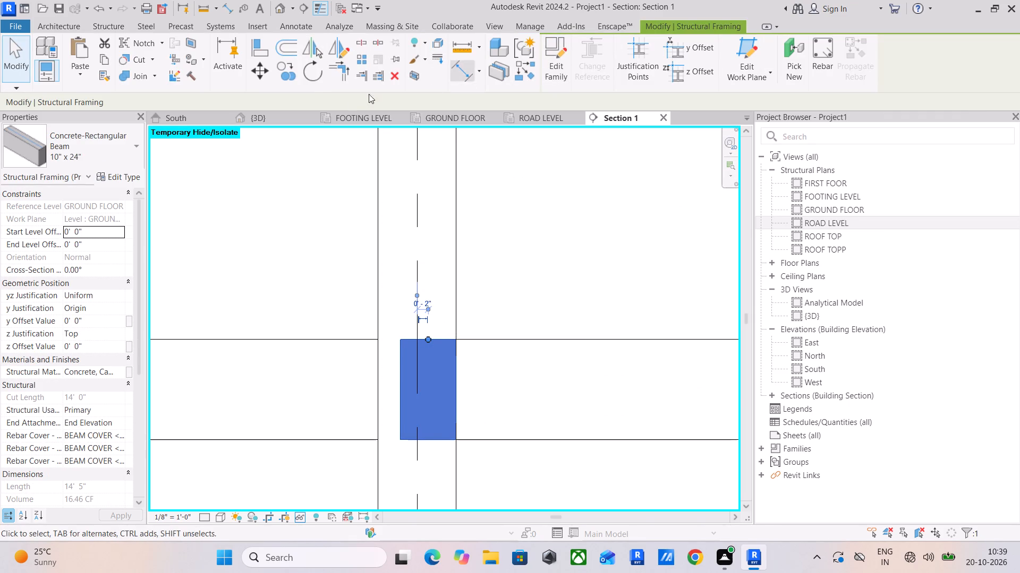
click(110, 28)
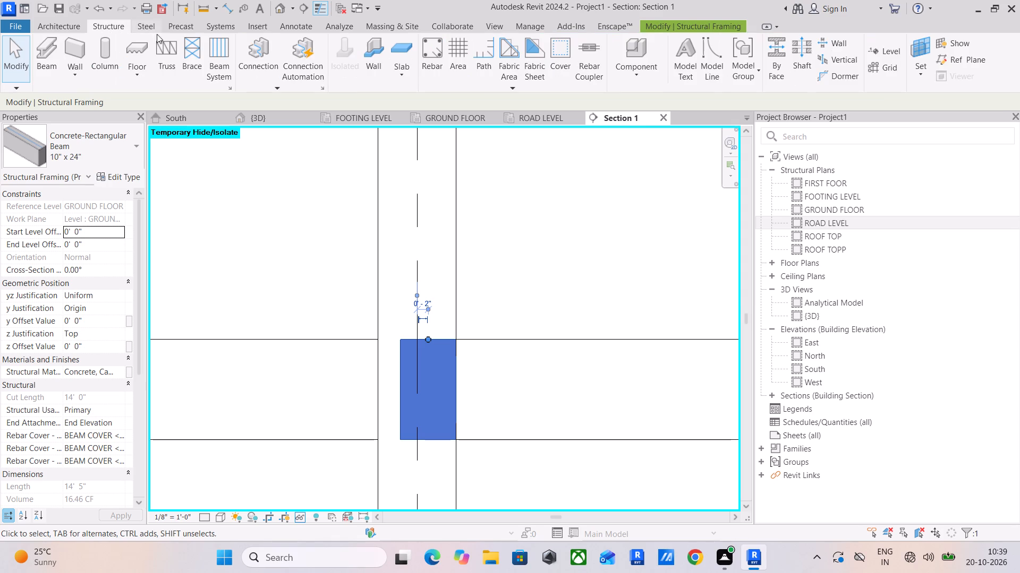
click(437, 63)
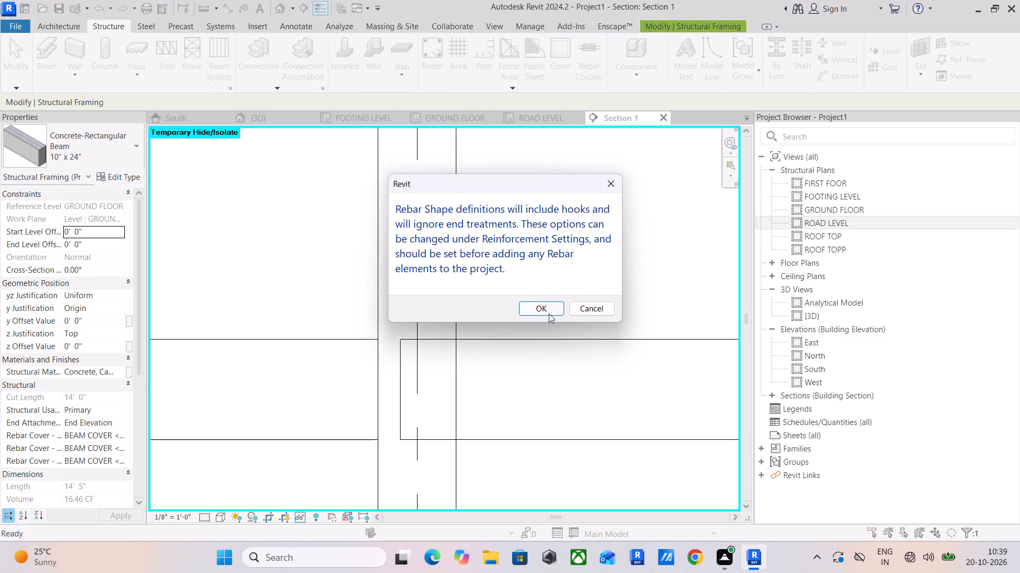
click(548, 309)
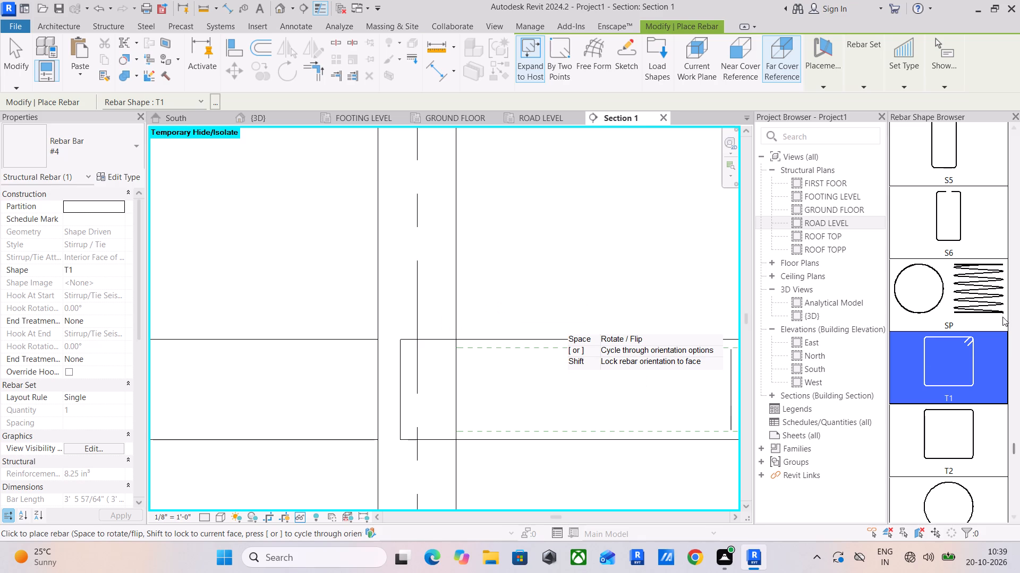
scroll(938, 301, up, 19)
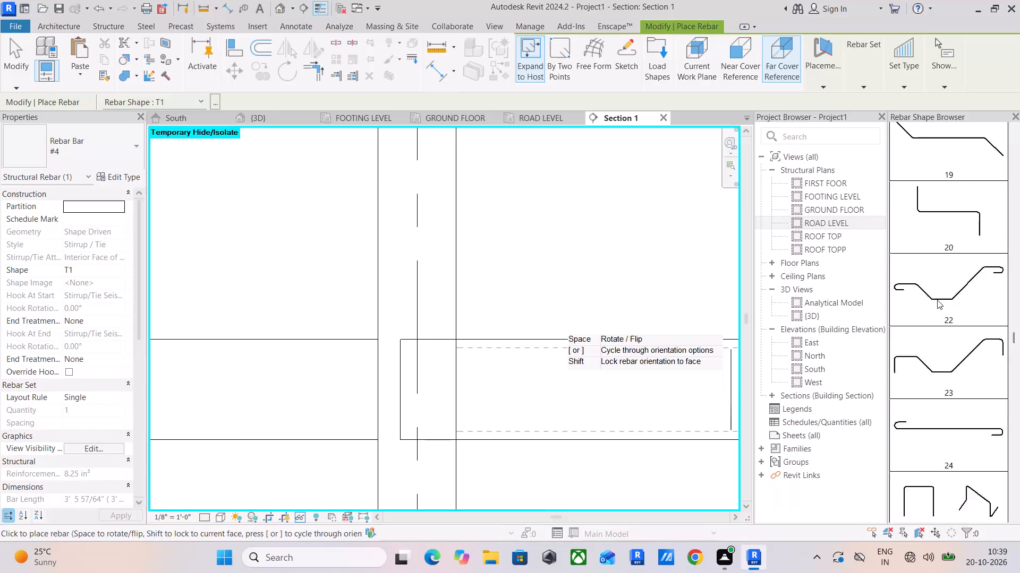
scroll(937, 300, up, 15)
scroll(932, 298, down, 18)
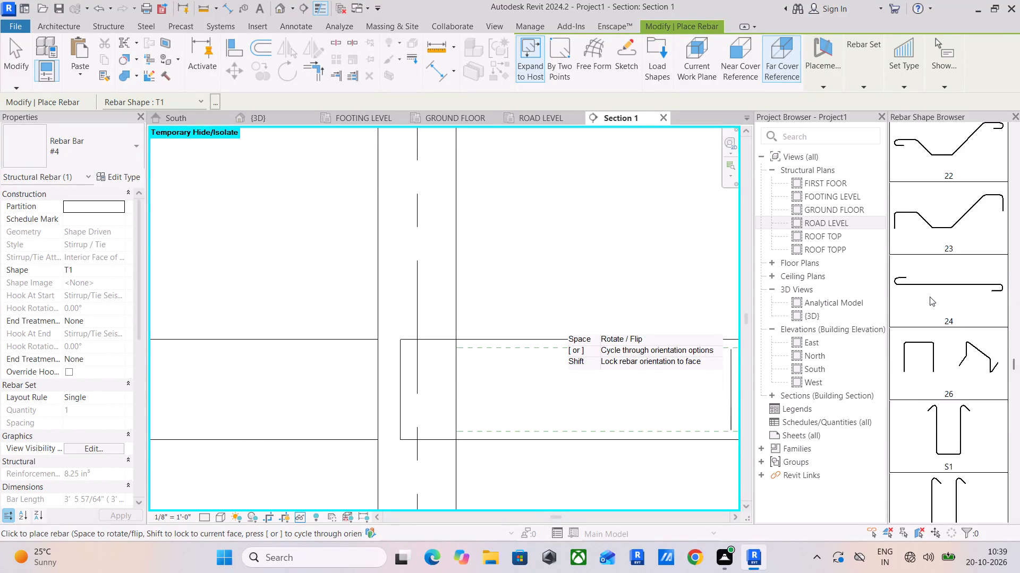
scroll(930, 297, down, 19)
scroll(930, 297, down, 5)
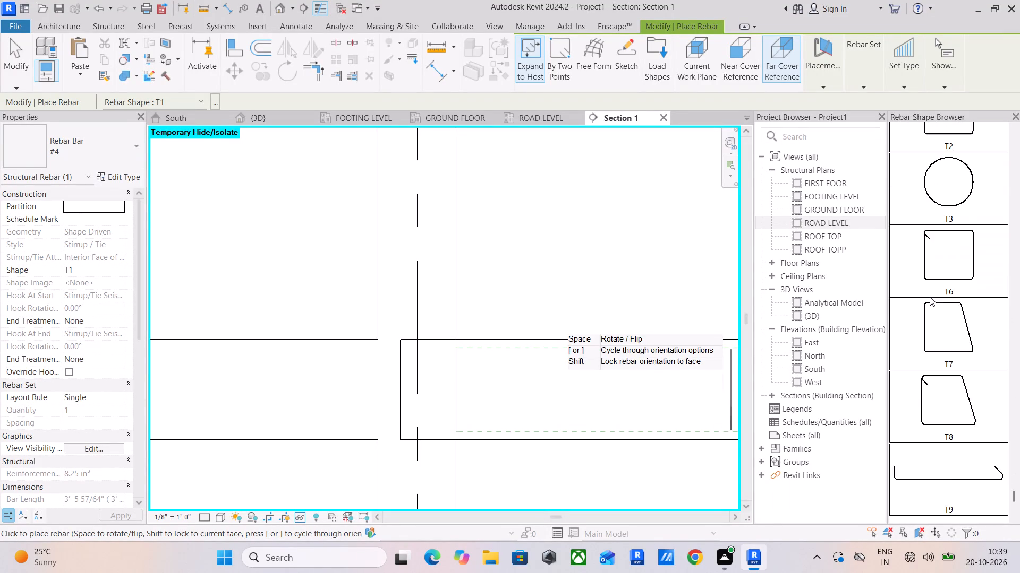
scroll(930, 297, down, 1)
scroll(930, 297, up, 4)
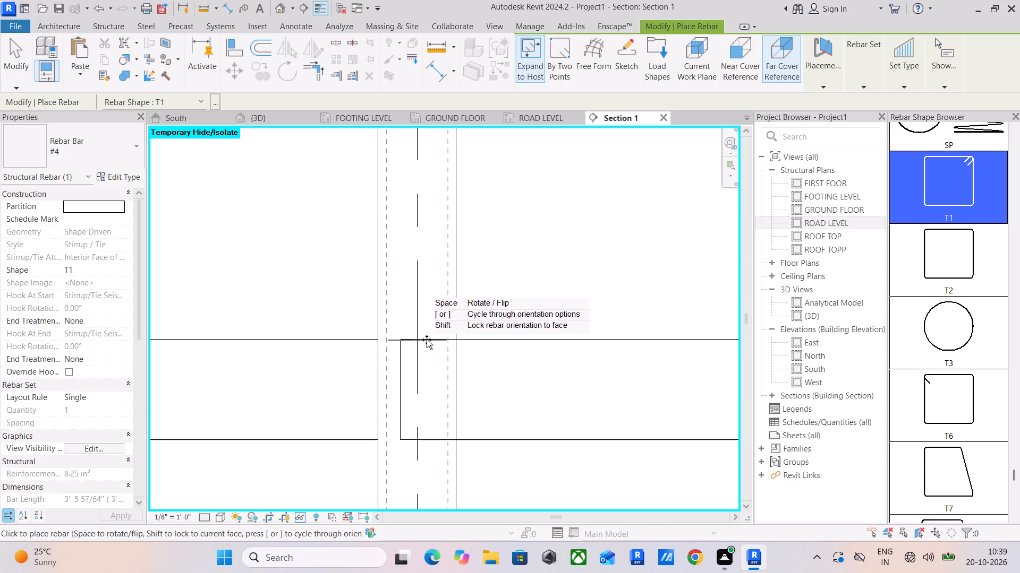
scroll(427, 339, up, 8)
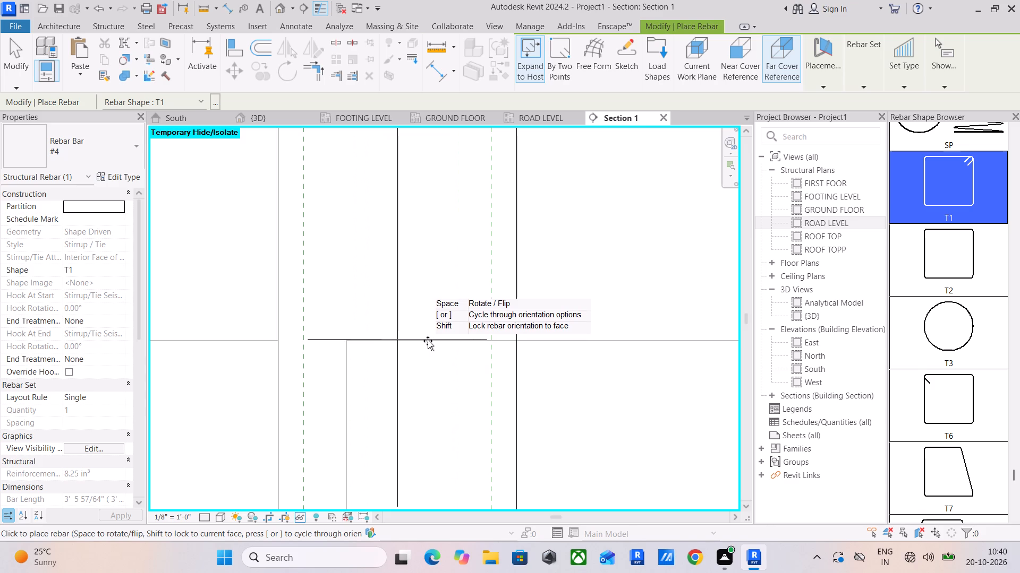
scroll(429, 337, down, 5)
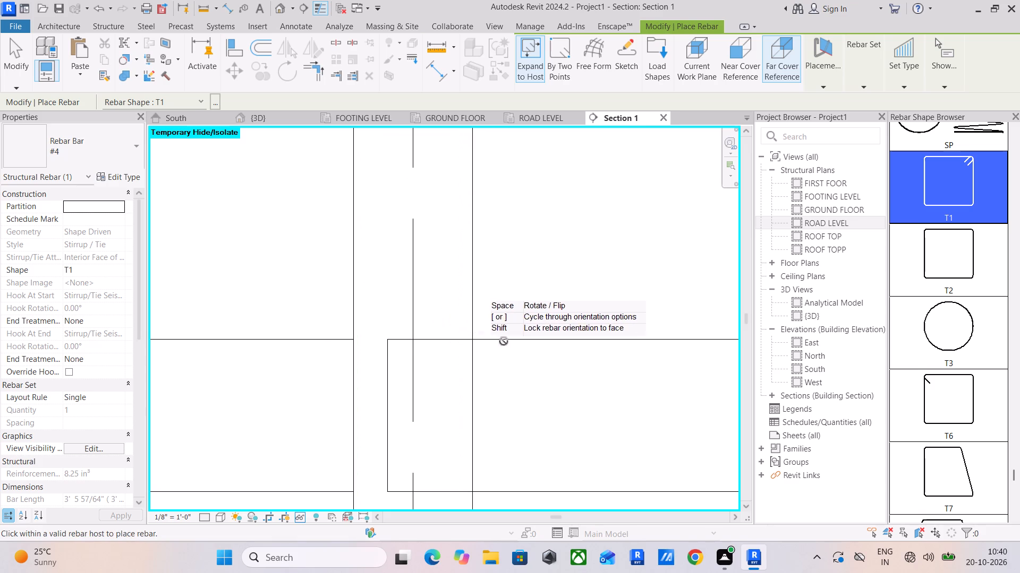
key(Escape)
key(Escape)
Set the top level of all 10" x 14" concrete columns to GROUND FLOOR, unjoining the elements that cannot stay joined.
scroll(514, 337, down, 5)
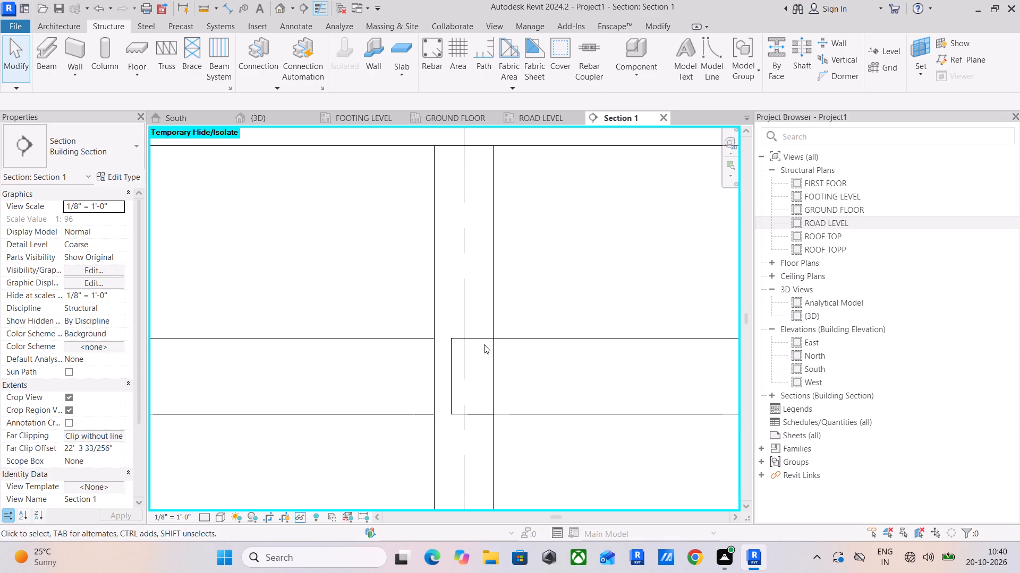
click(482, 338)
scroll(482, 338, down, 6)
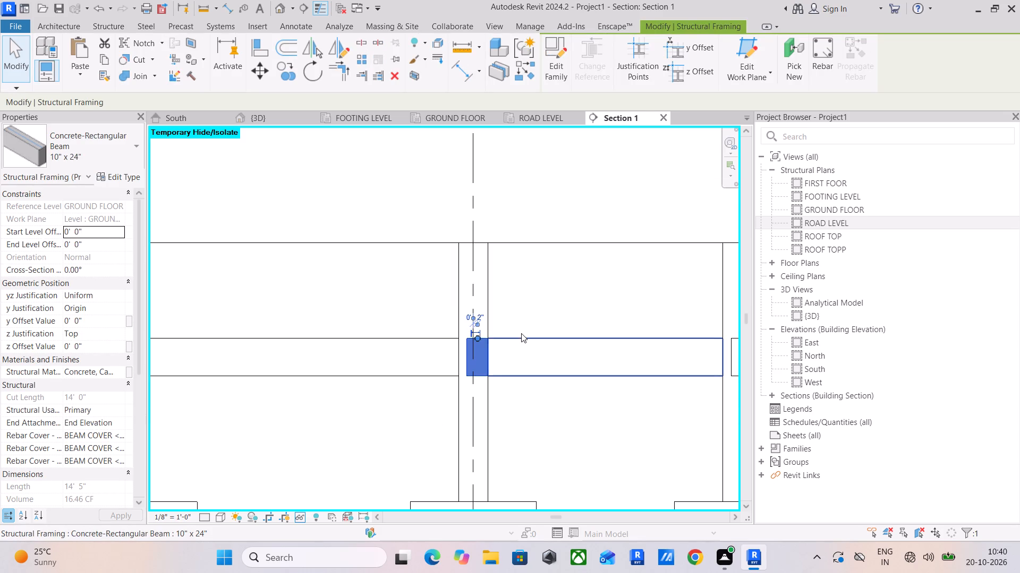
scroll(521, 333, down, 3)
middle_drag(525, 333, 452, 334)
scroll(572, 336, up, 4)
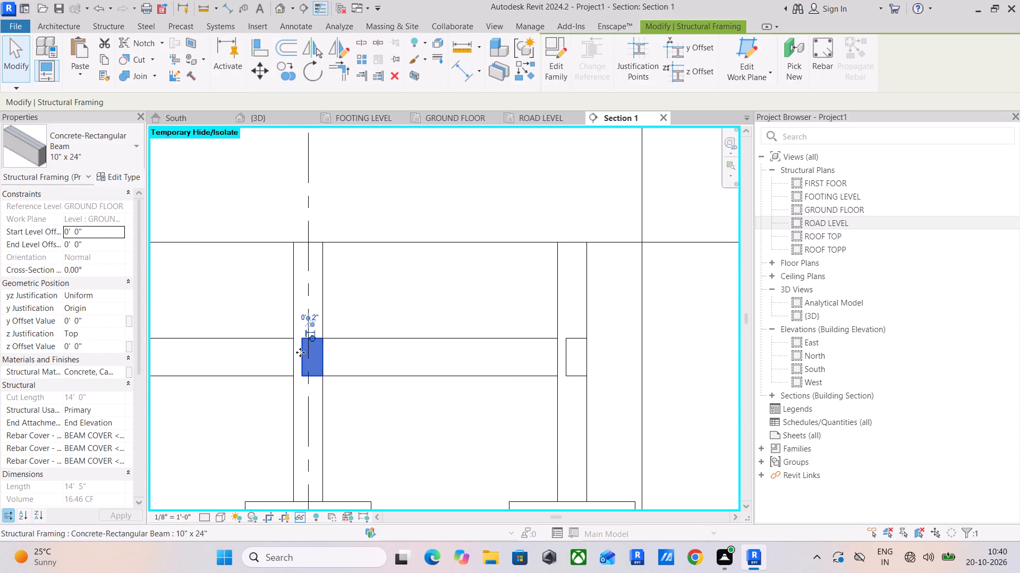
scroll(309, 343, down, 4)
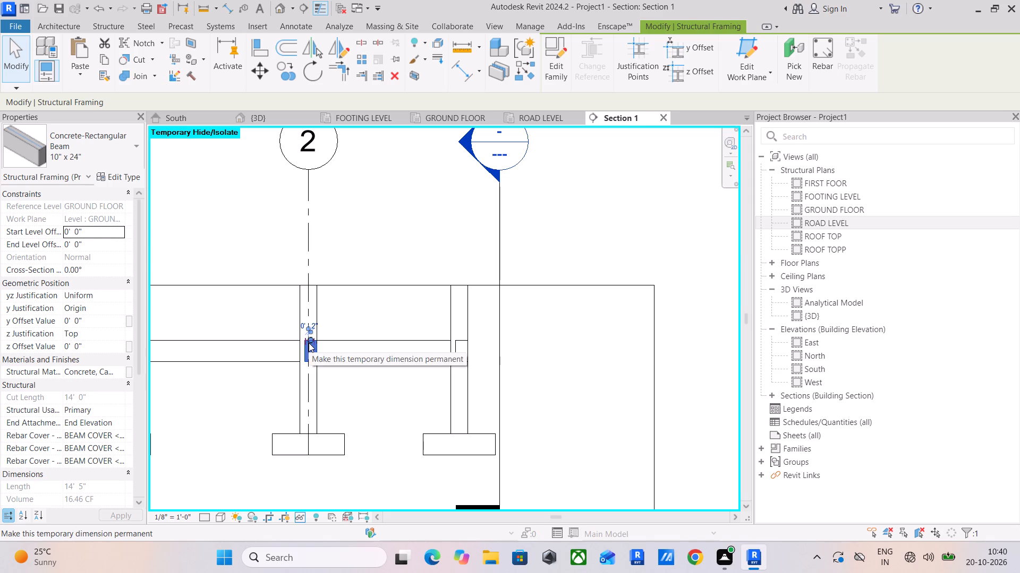
click(313, 300)
text(SA)
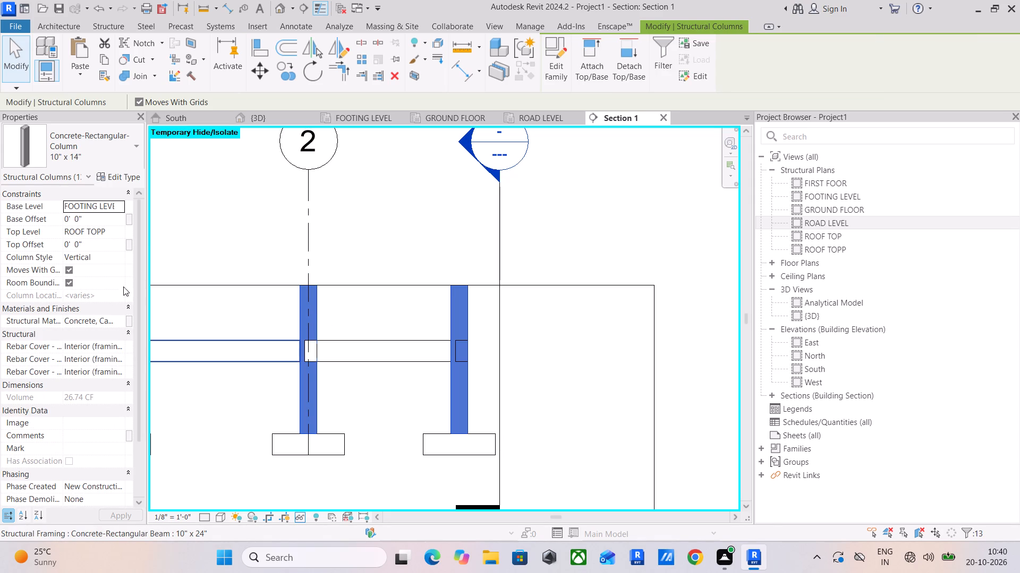
click(118, 232)
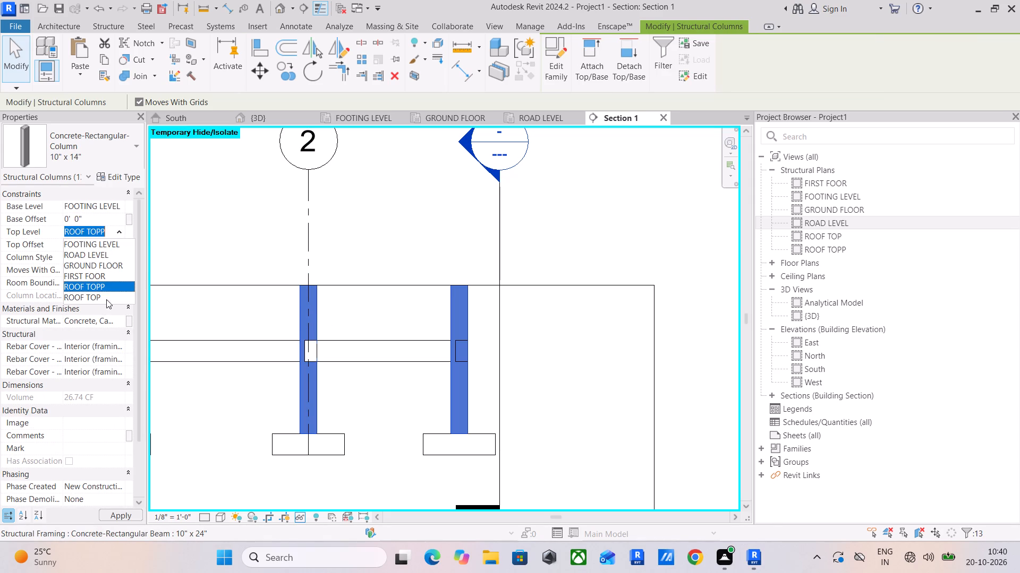
click(104, 266)
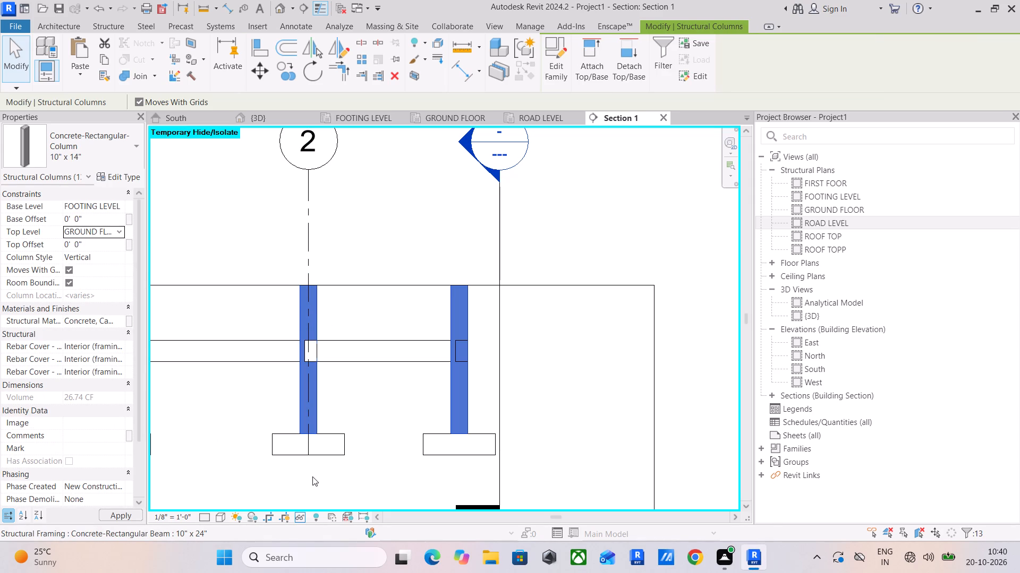
click(446, 319)
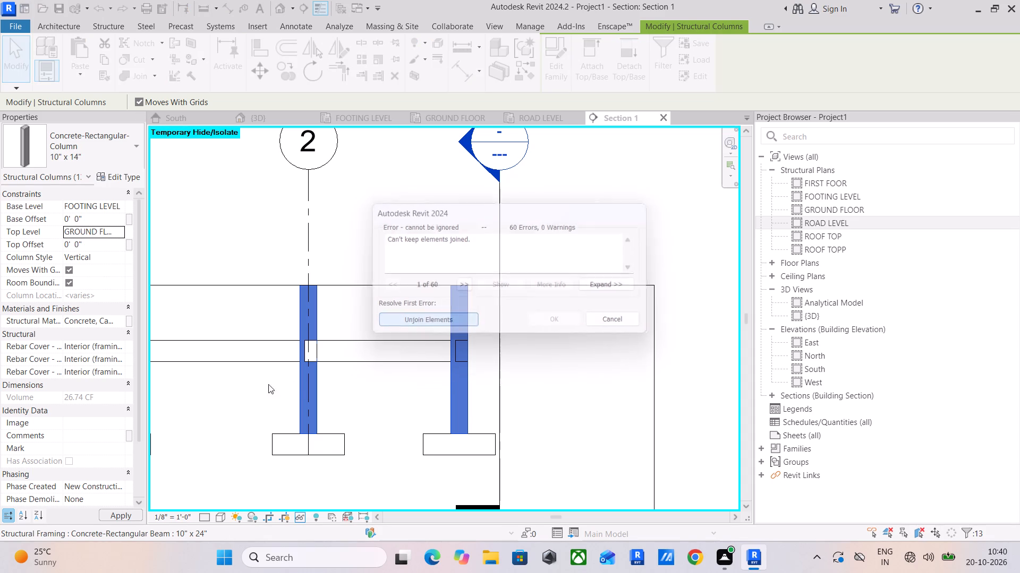
scroll(331, 396, down, 4)
middle_drag(332, 396, 342, 398)
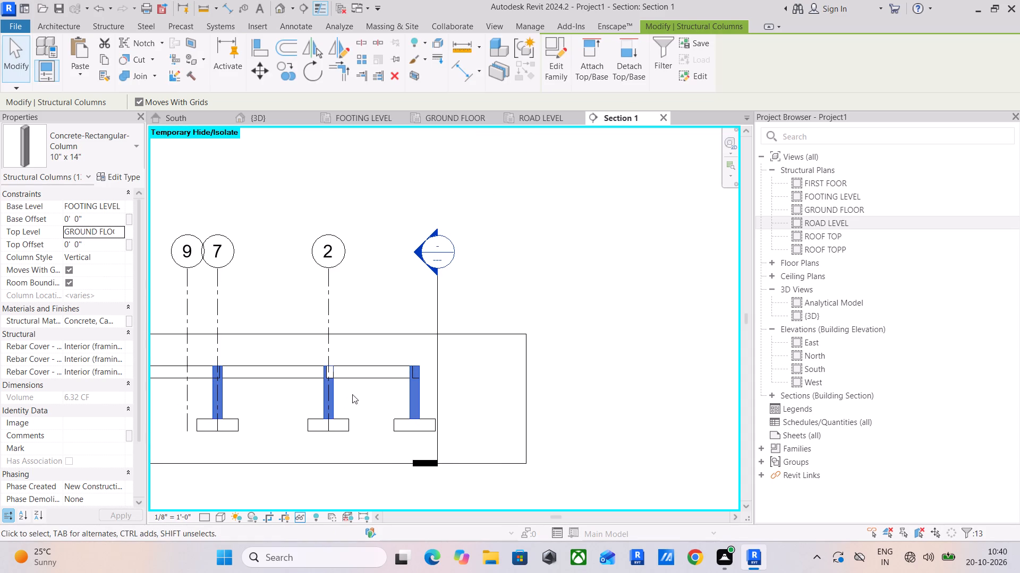
click(359, 392)
Set the top level of the column behind the end-on beam at grid 2 to ROAD LEVEL.
scroll(314, 370, up, 8)
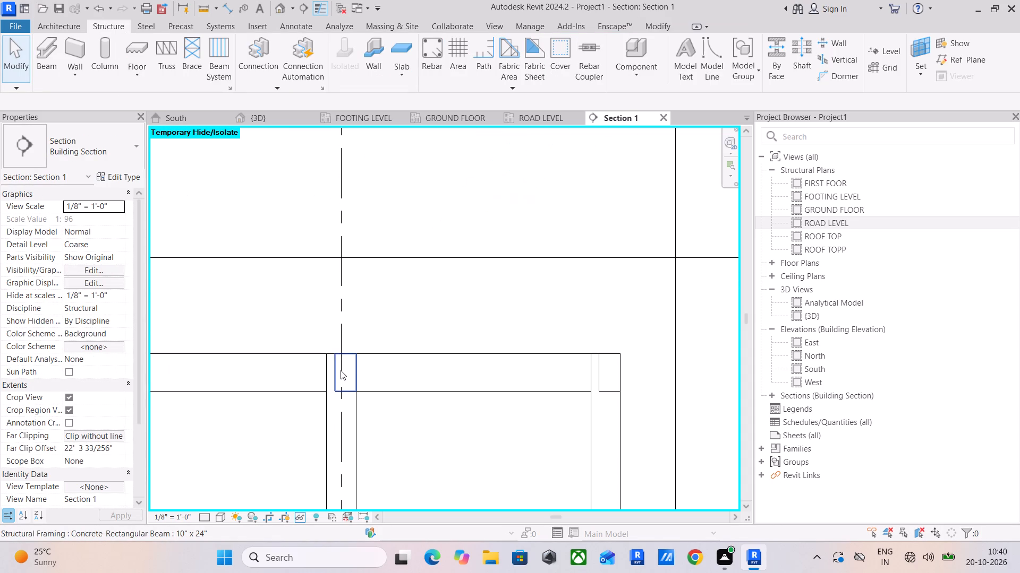
click(355, 408)
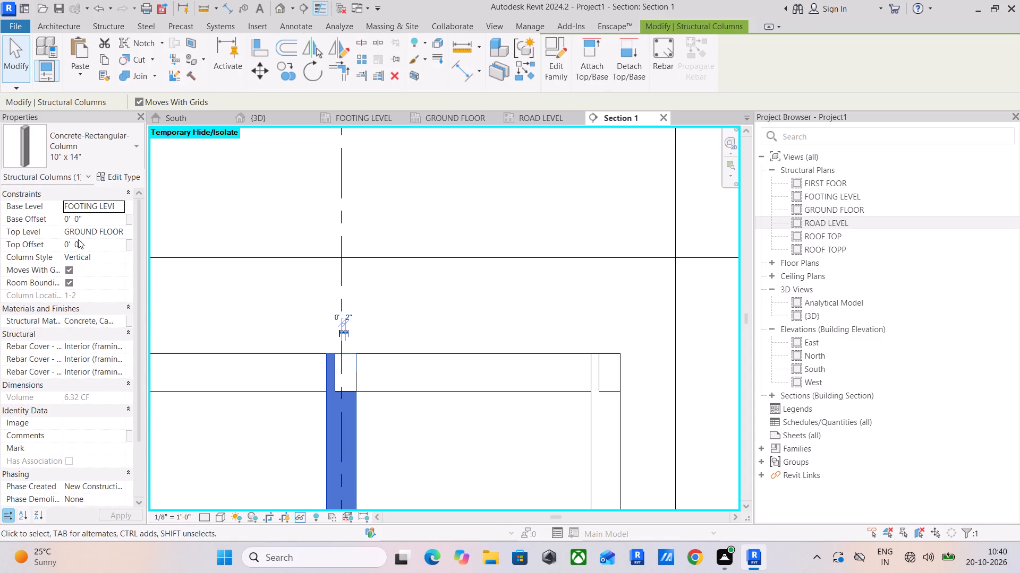
click(121, 232)
click(113, 253)
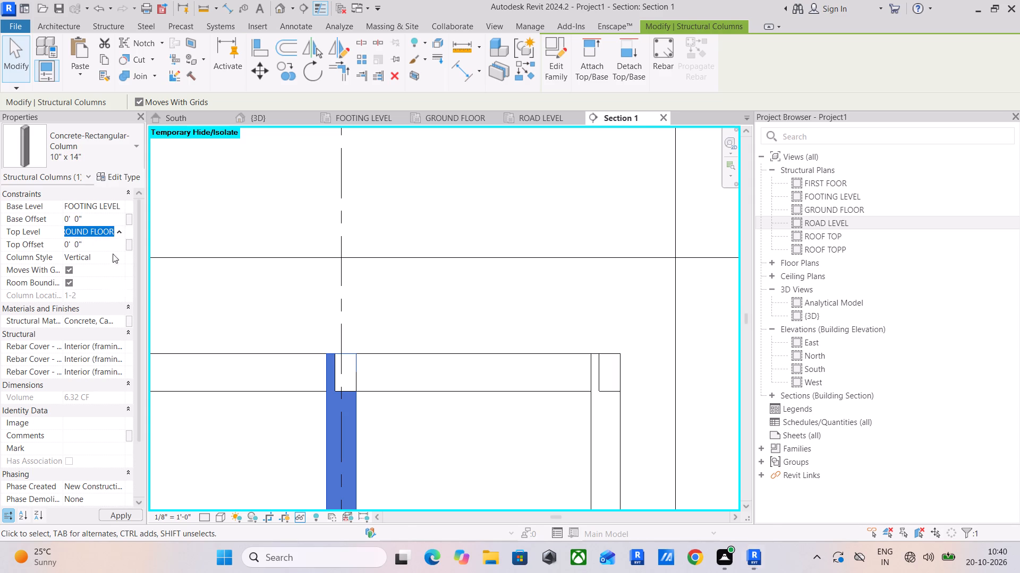
click(422, 464)
scroll(315, 397, up, 4)
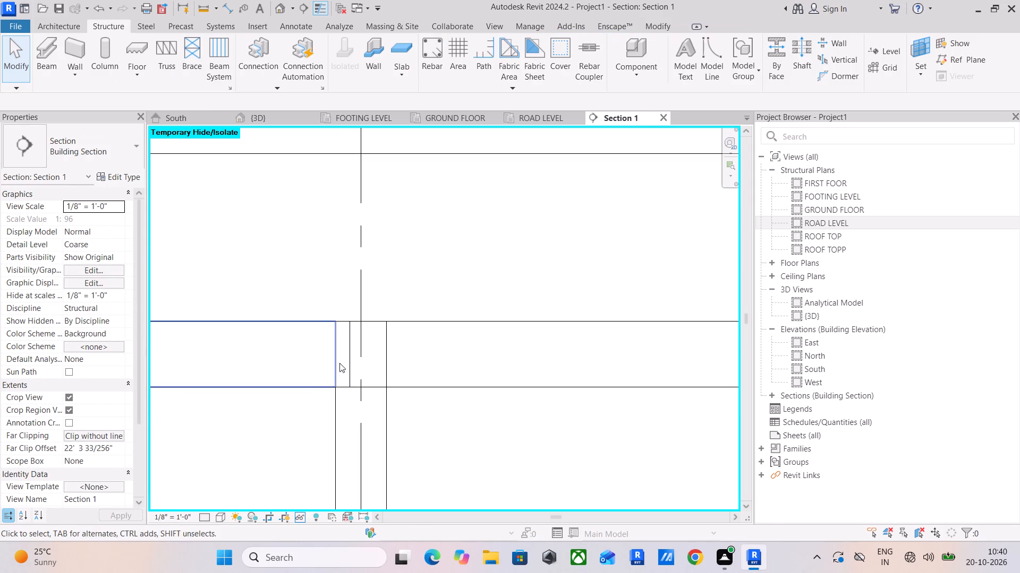
Assign the 1" BEAM COVER rebar cover to the end-on 10" x 24" beam at grid 2.
click(347, 353)
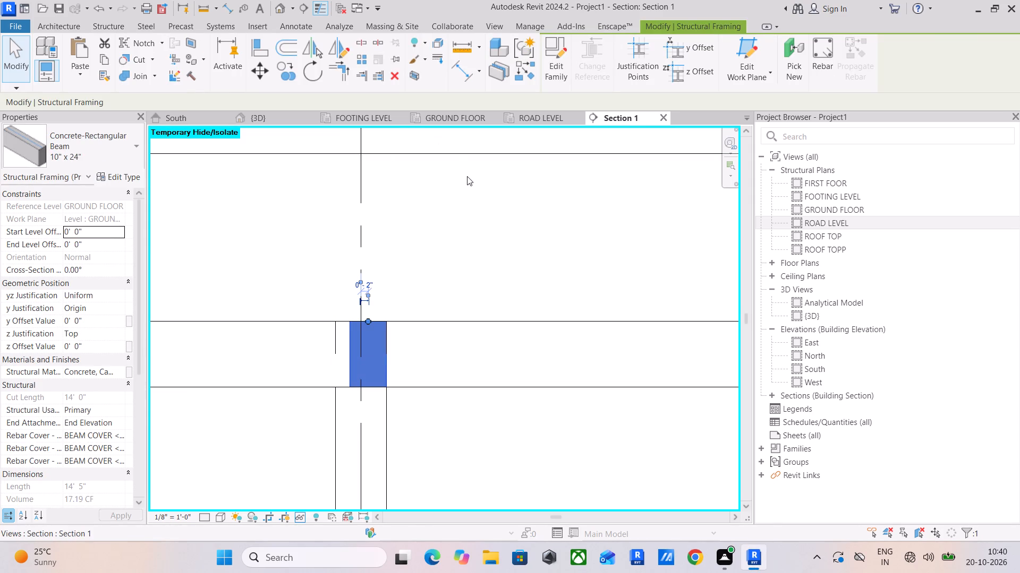
click(119, 26)
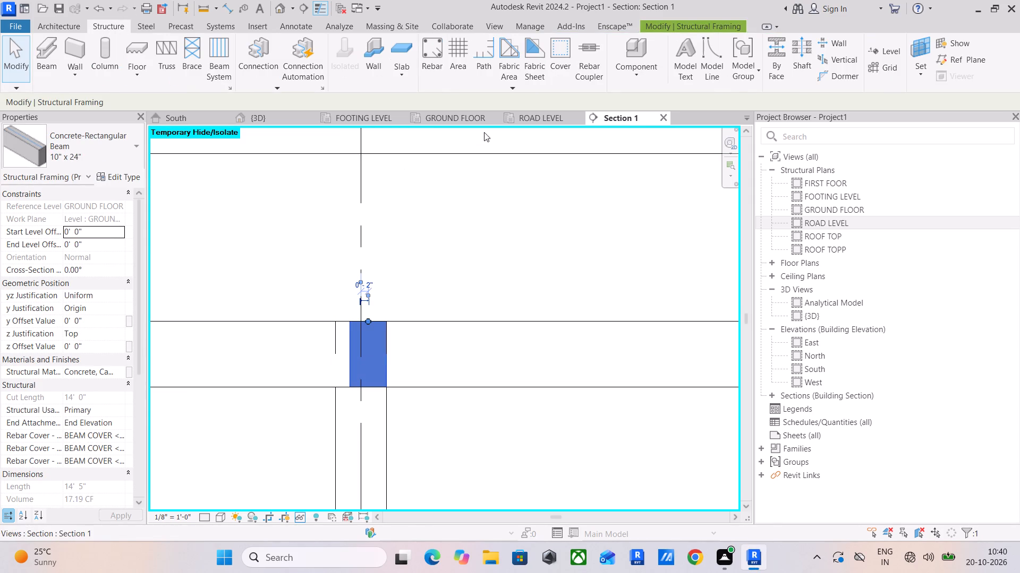
click(558, 56)
click(371, 318)
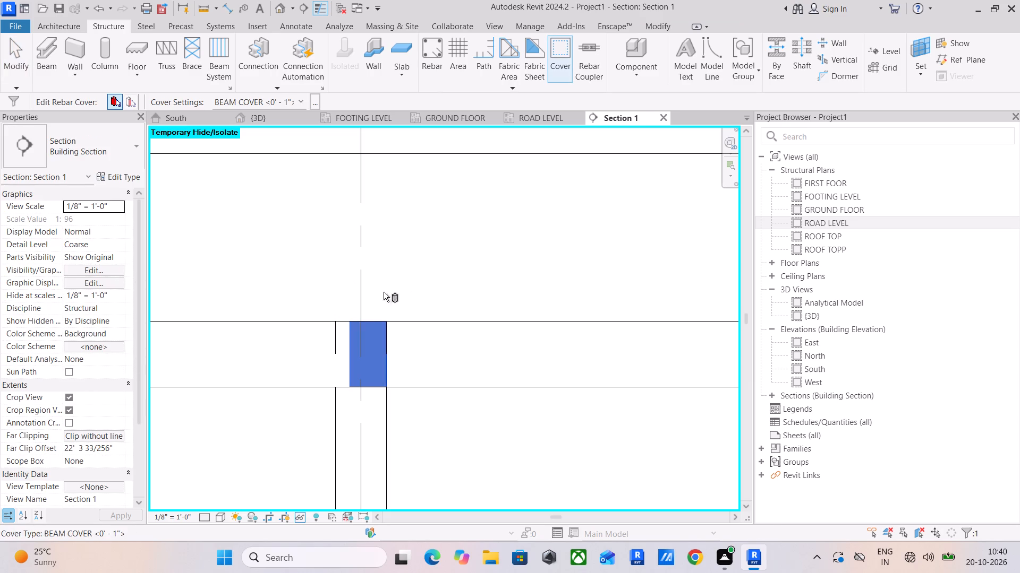
click(302, 100)
click(294, 114)
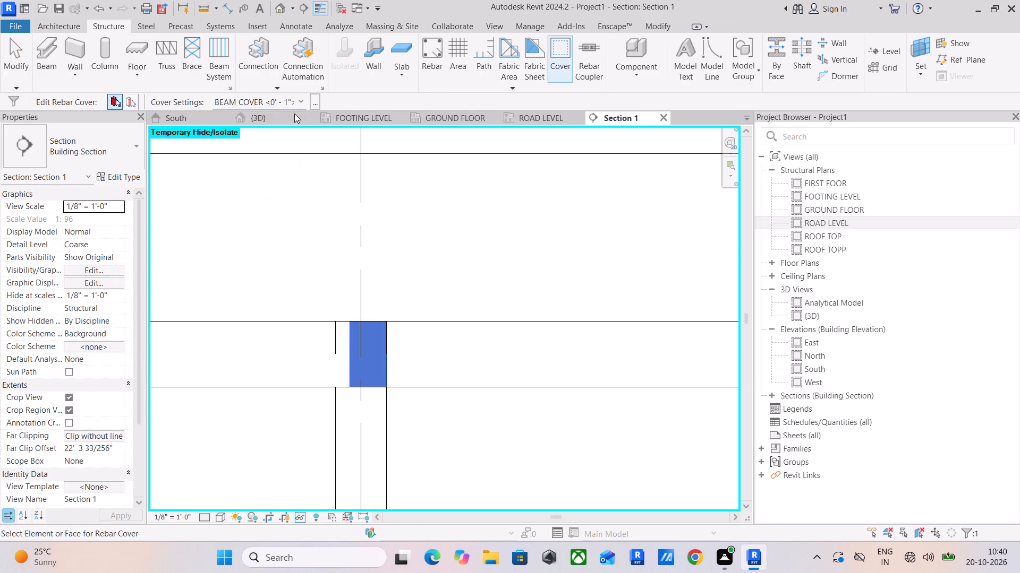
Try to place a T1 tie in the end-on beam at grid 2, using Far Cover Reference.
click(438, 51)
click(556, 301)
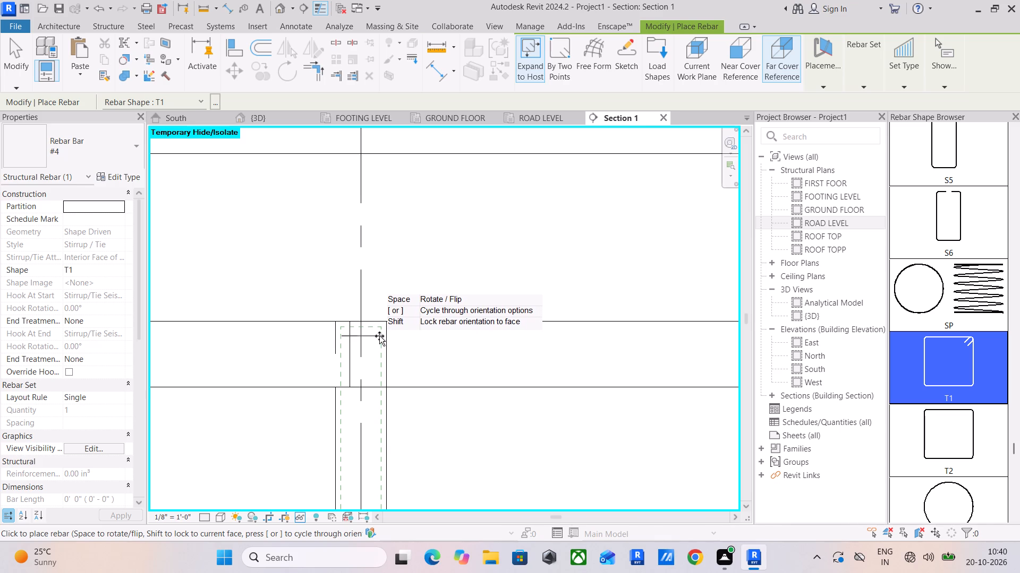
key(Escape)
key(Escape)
Temporarily hide the two overlapping columns at grid 2 in Section 1.
middle_drag(400, 401, 430, 292)
click(416, 348)
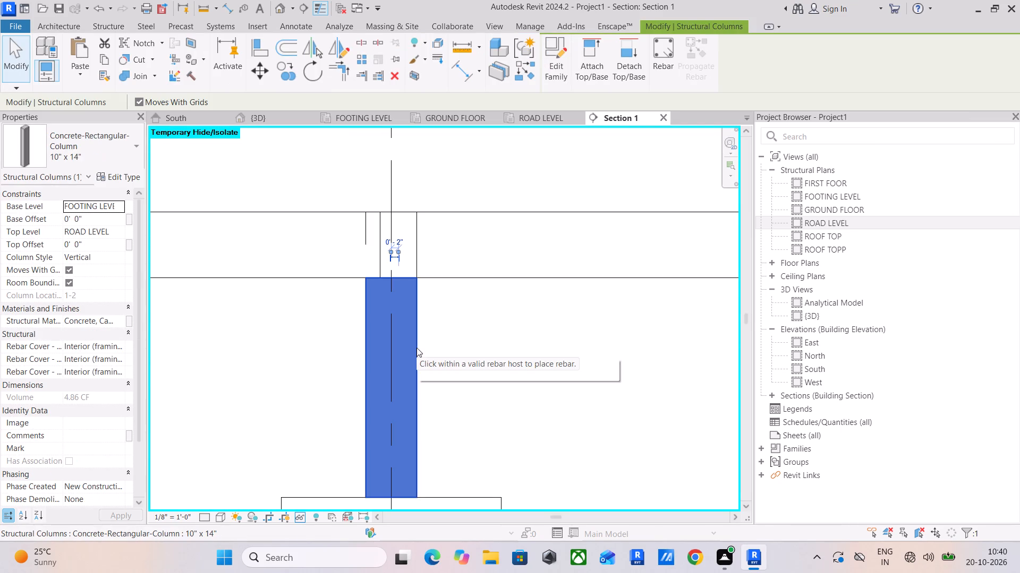
text(HH)
click(414, 335)
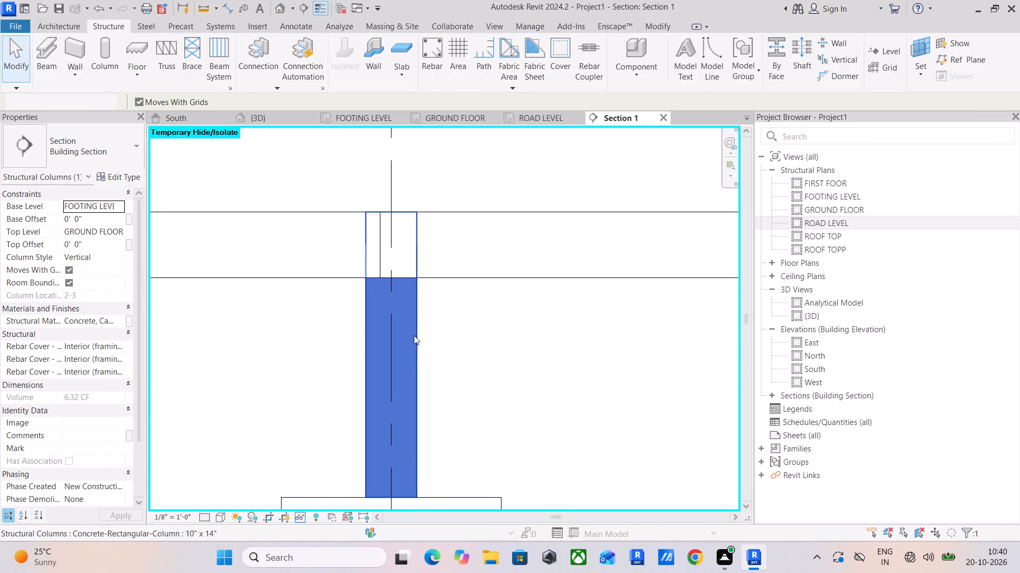
text(HH)
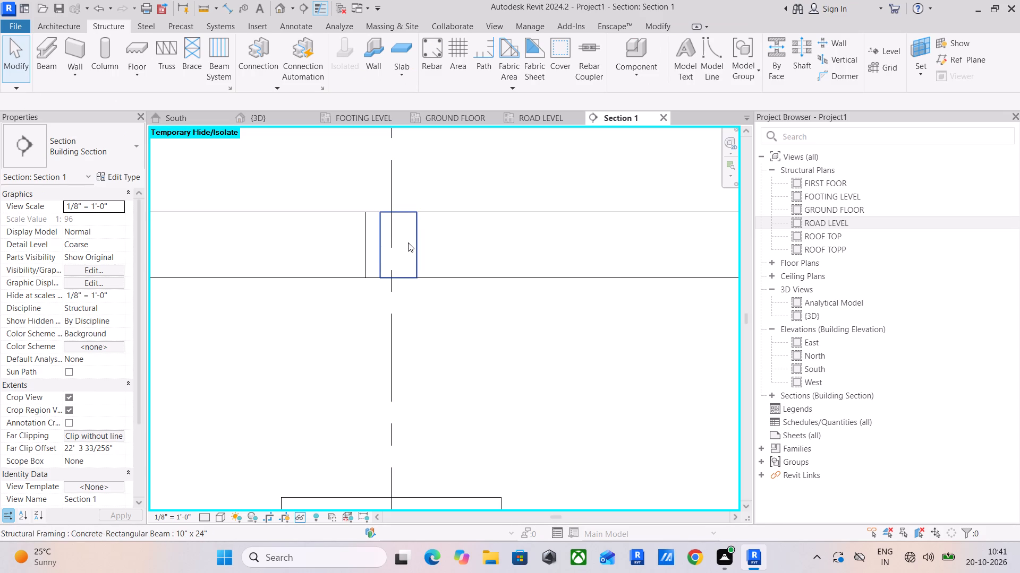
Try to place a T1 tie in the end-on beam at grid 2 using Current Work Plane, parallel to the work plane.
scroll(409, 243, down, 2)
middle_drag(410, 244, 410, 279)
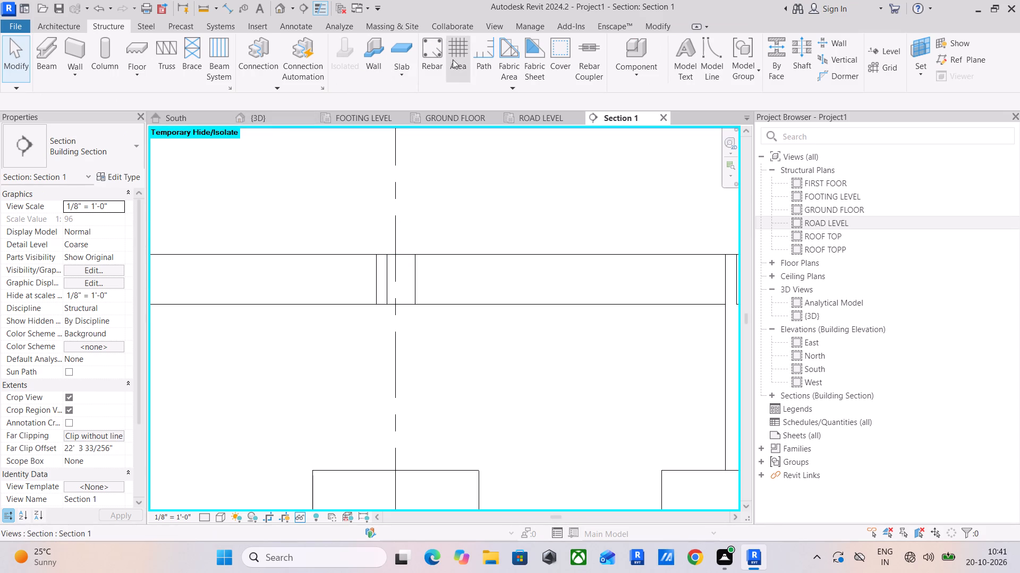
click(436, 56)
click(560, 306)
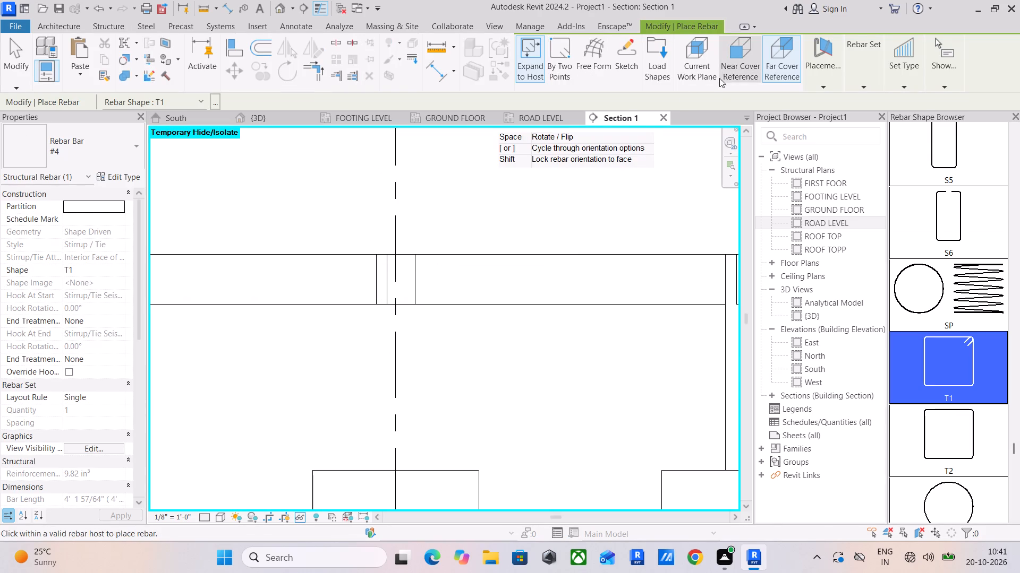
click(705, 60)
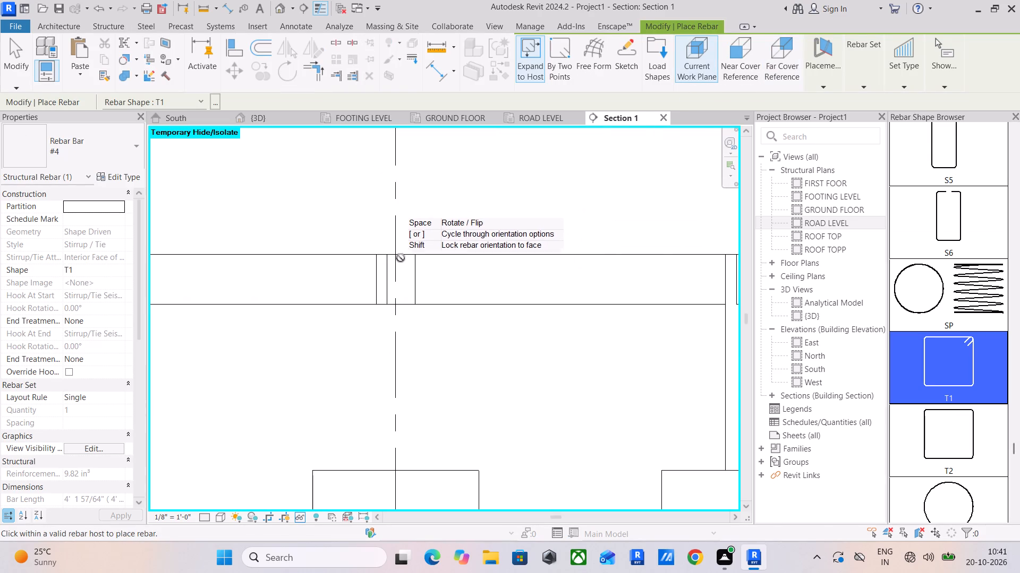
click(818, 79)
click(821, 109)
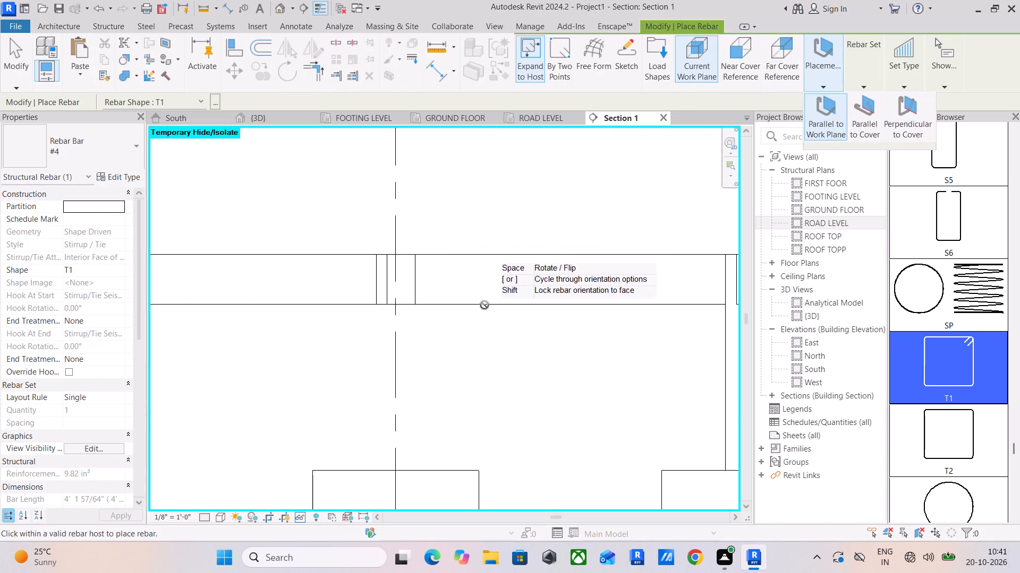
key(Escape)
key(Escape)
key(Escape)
Open the Section 2 view and temporarily hide the FIRST FOOR 10" x 24" beam adjoining the end-on beam at grid 1.
scroll(441, 284, down, 2)
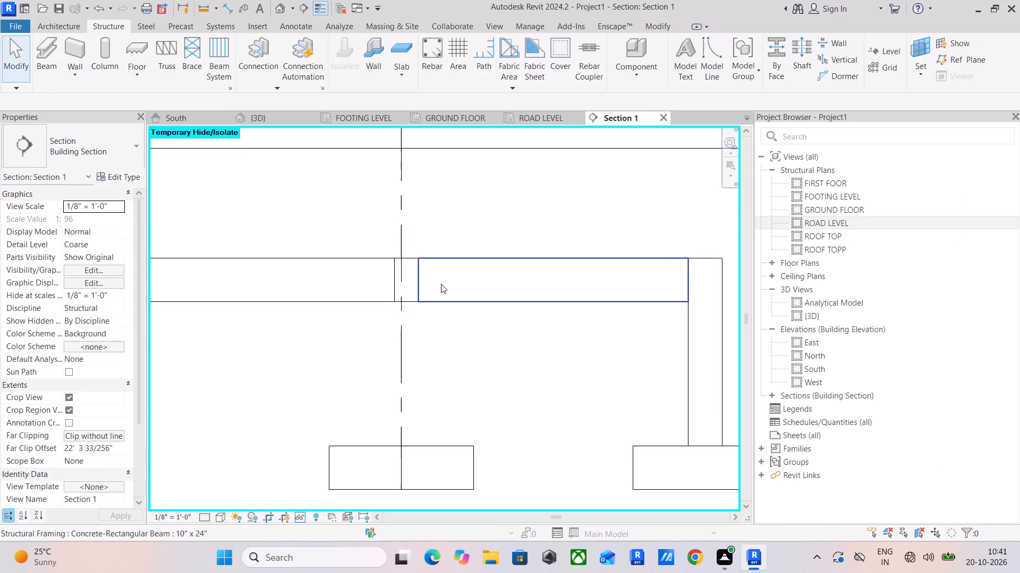
scroll(441, 284, down, 7)
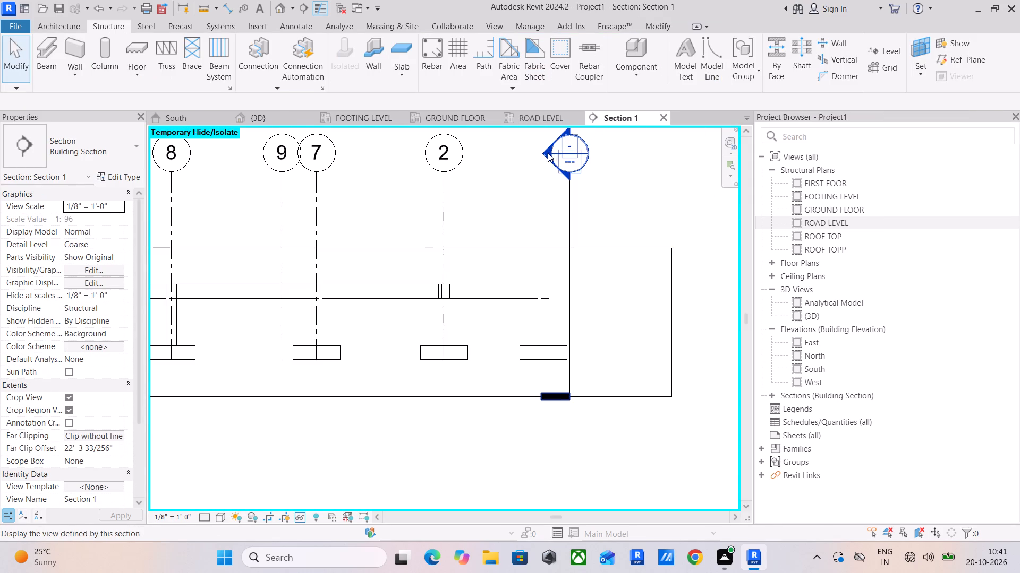
double_click(548, 153)
scroll(369, 288, down, 3)
scroll(369, 288, up, 5)
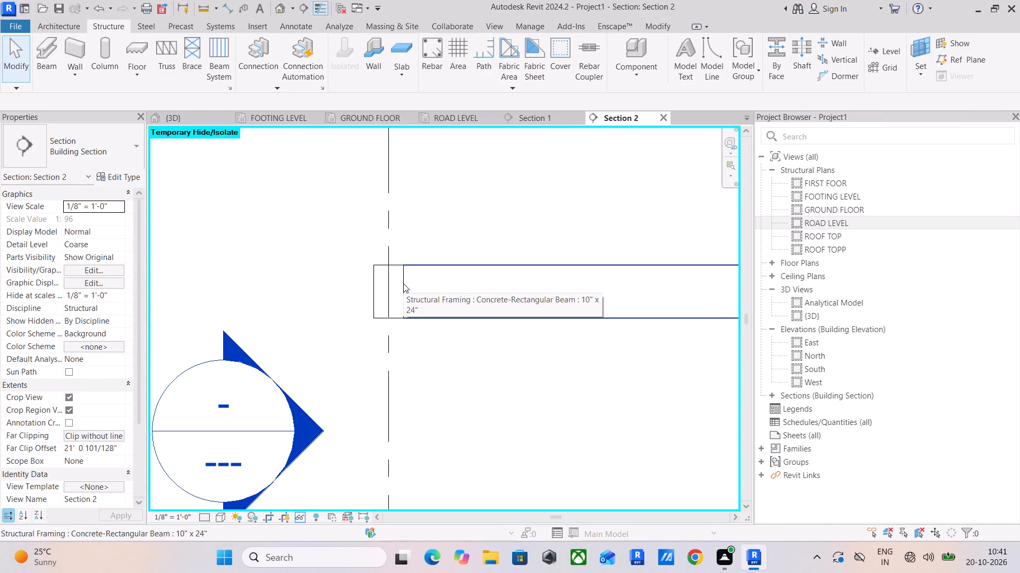
click(434, 266)
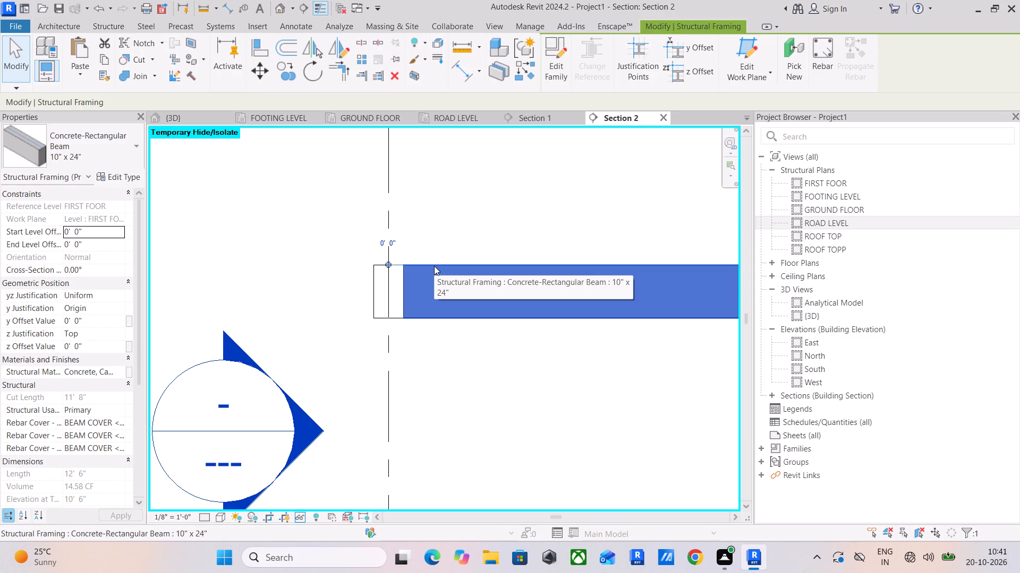
text(HH)
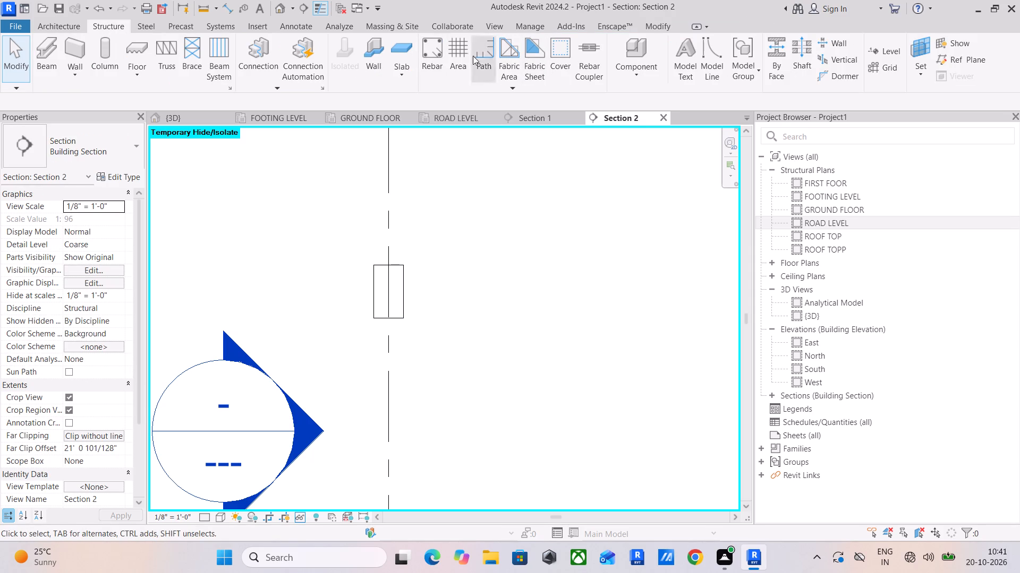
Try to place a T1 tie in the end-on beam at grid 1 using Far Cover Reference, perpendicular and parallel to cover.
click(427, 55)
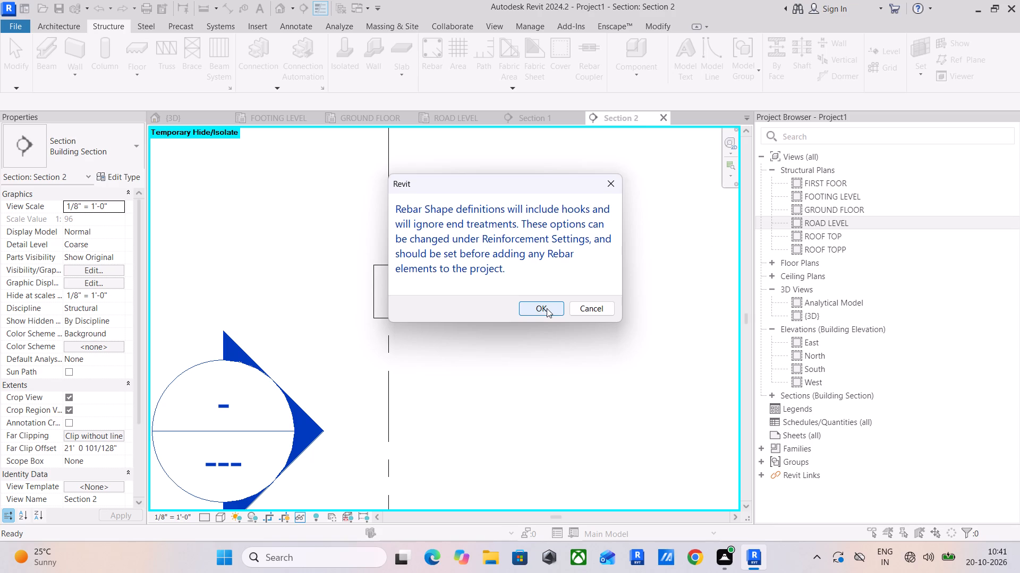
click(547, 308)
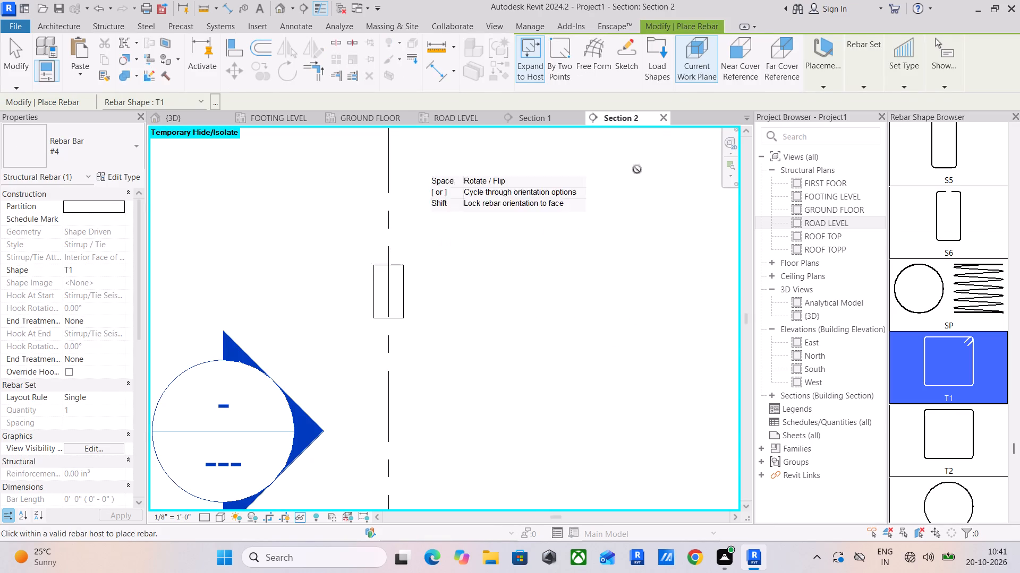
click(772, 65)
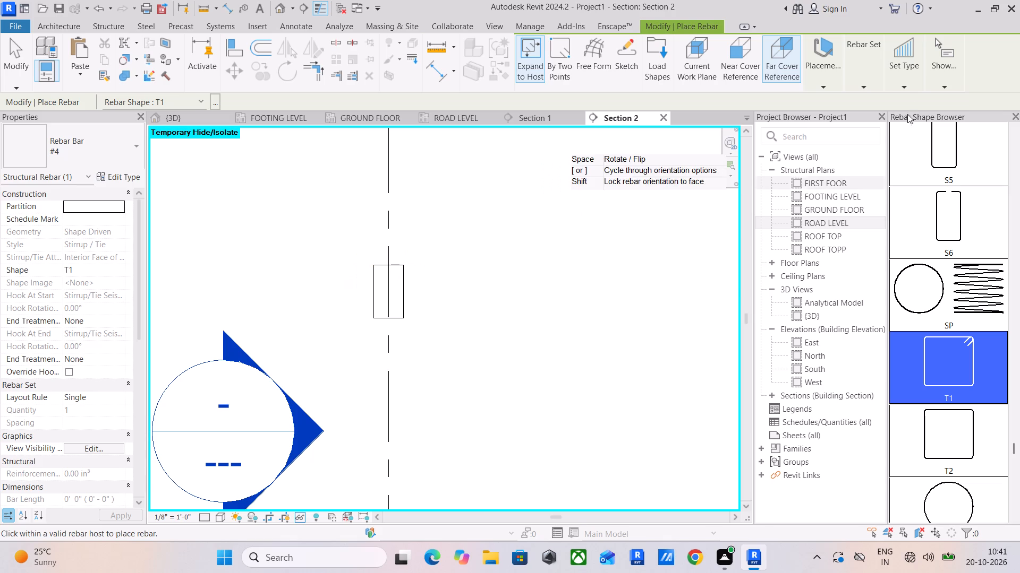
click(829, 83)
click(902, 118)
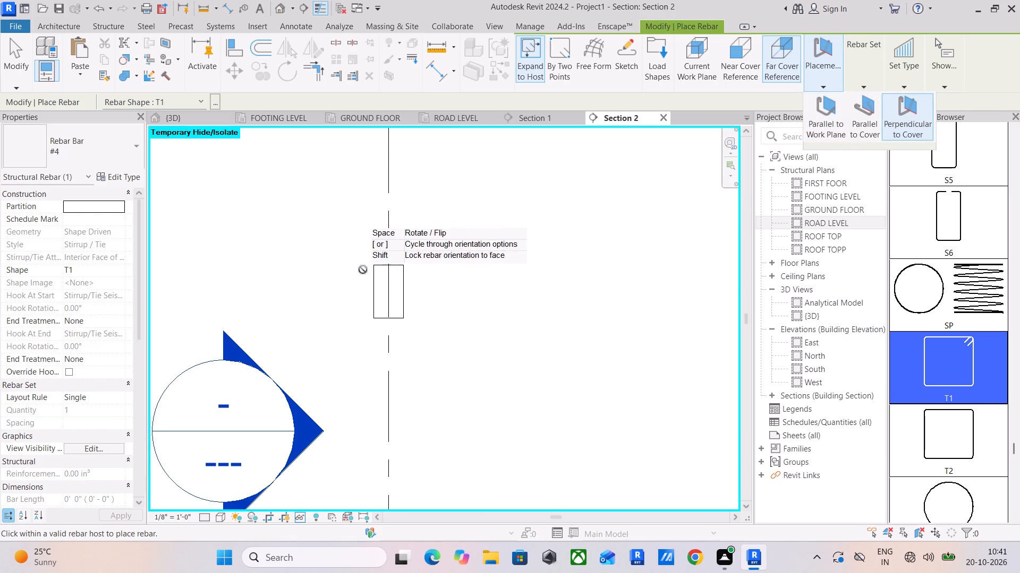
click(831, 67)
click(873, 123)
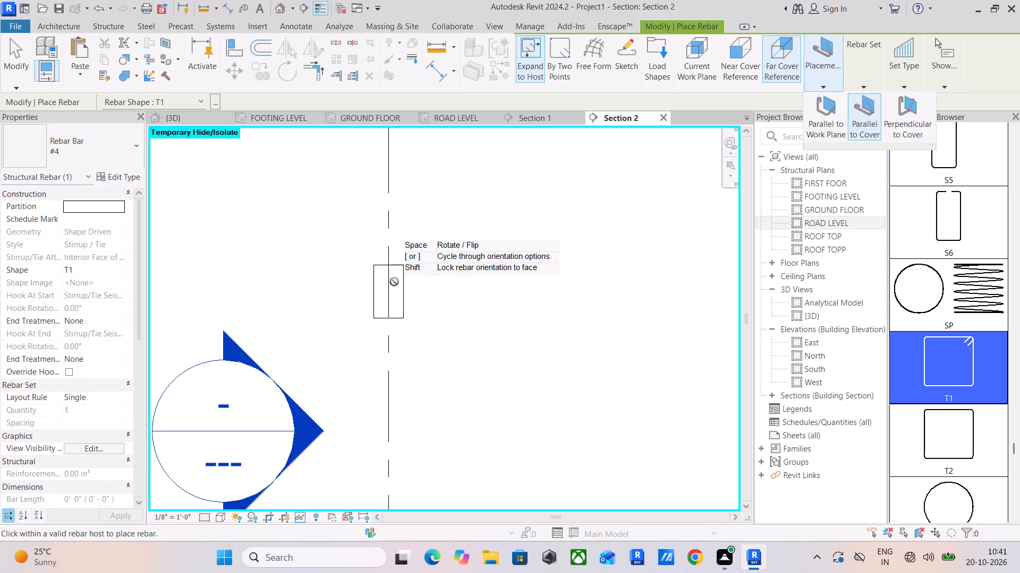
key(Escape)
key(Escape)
Examine the properties and available types of the end-on beam at grid 1 in Section 2.
scroll(597, 282, down, 6)
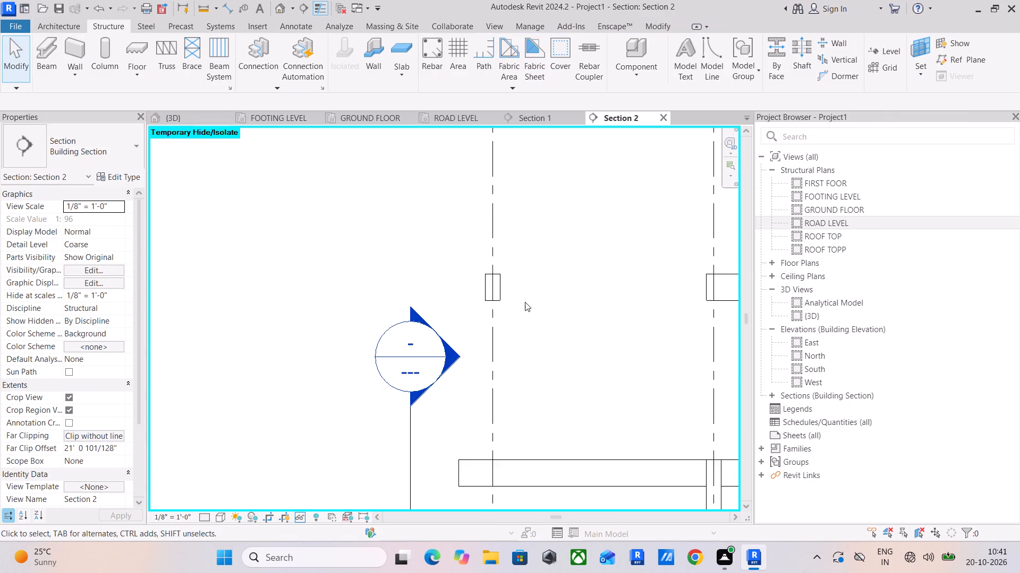
click(512, 287)
scroll(512, 287, down, 3)
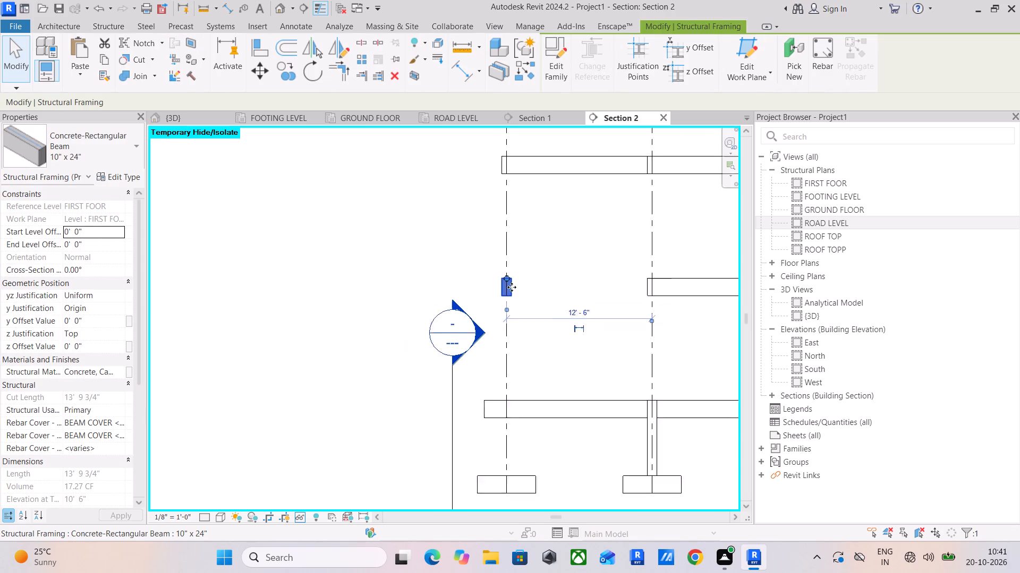
scroll(512, 287, down, 3)
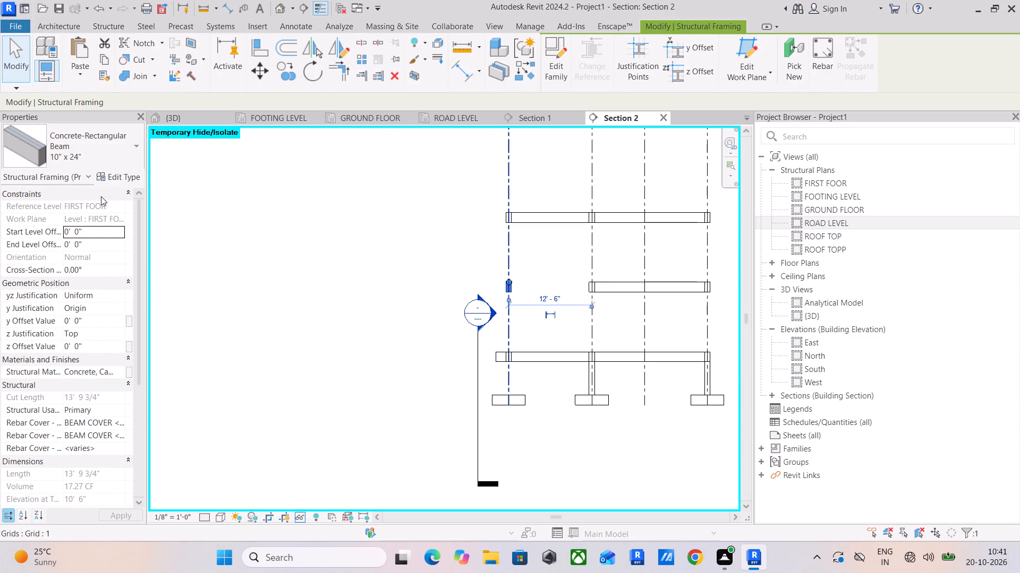
click(122, 151)
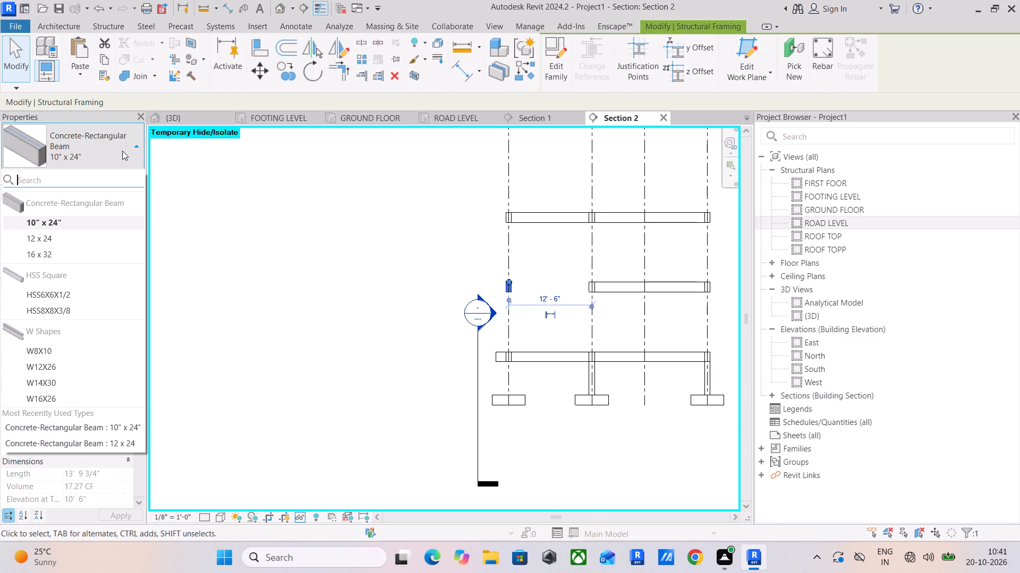
click(123, 151)
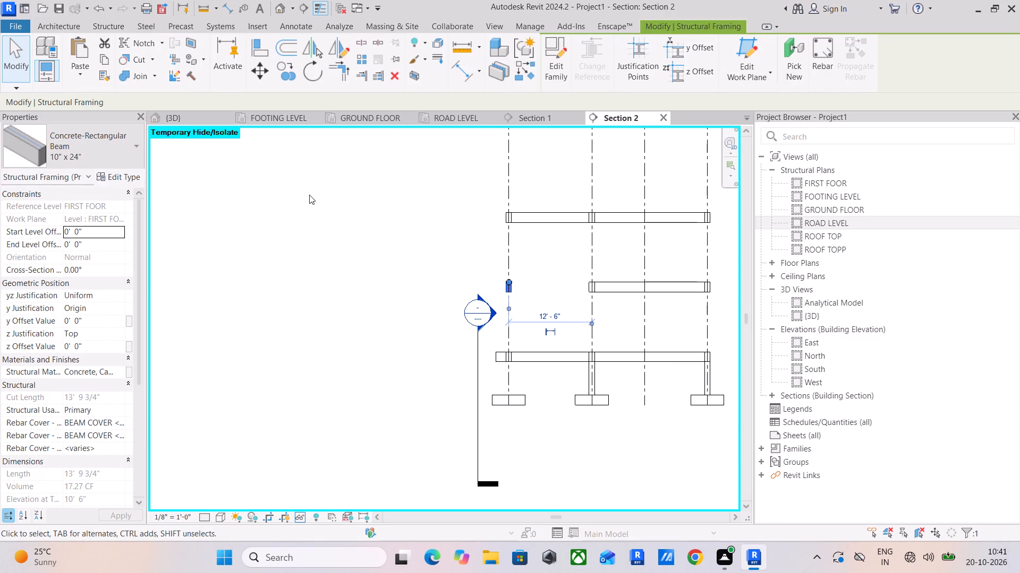
key(grave)
click(358, 207)
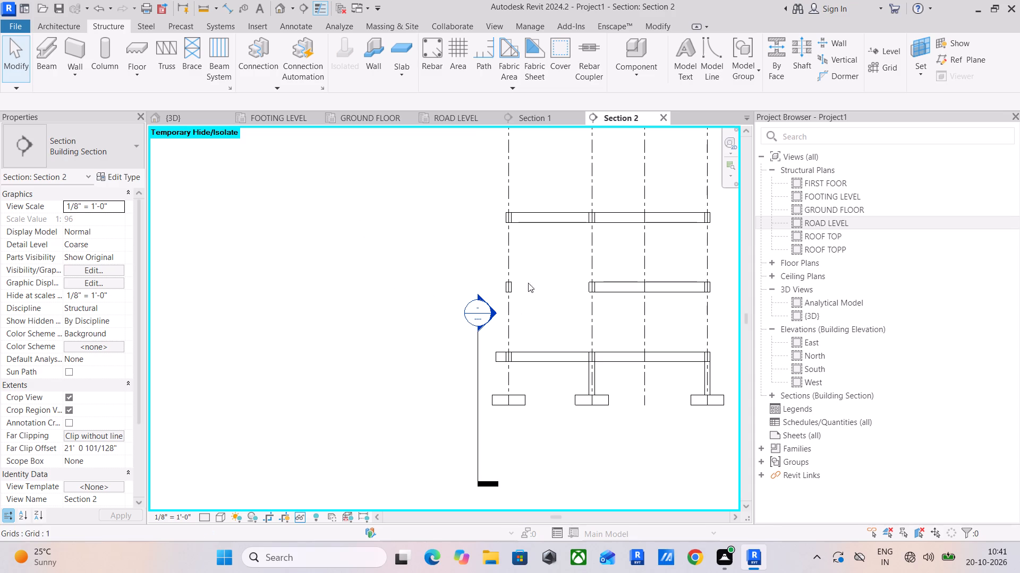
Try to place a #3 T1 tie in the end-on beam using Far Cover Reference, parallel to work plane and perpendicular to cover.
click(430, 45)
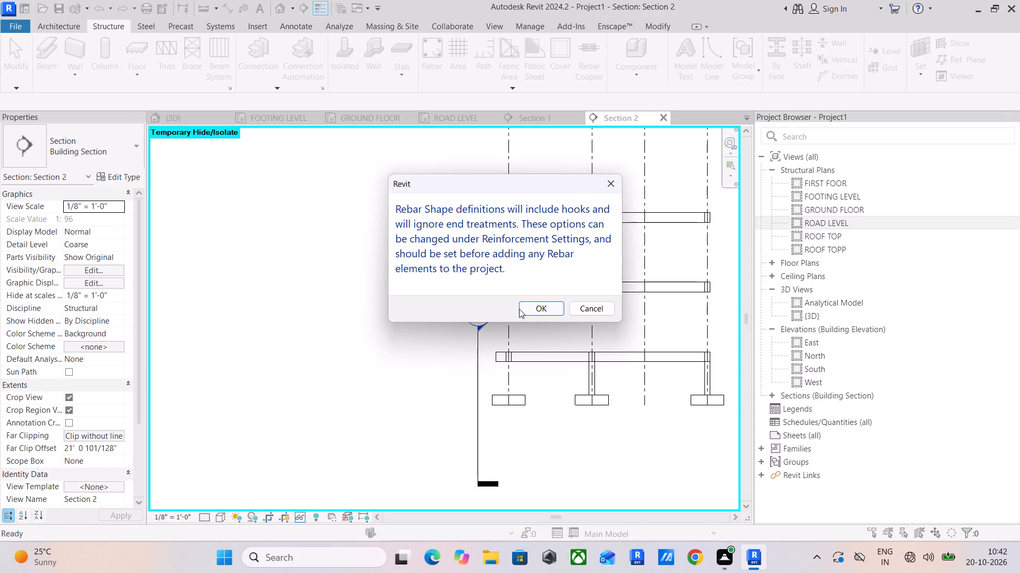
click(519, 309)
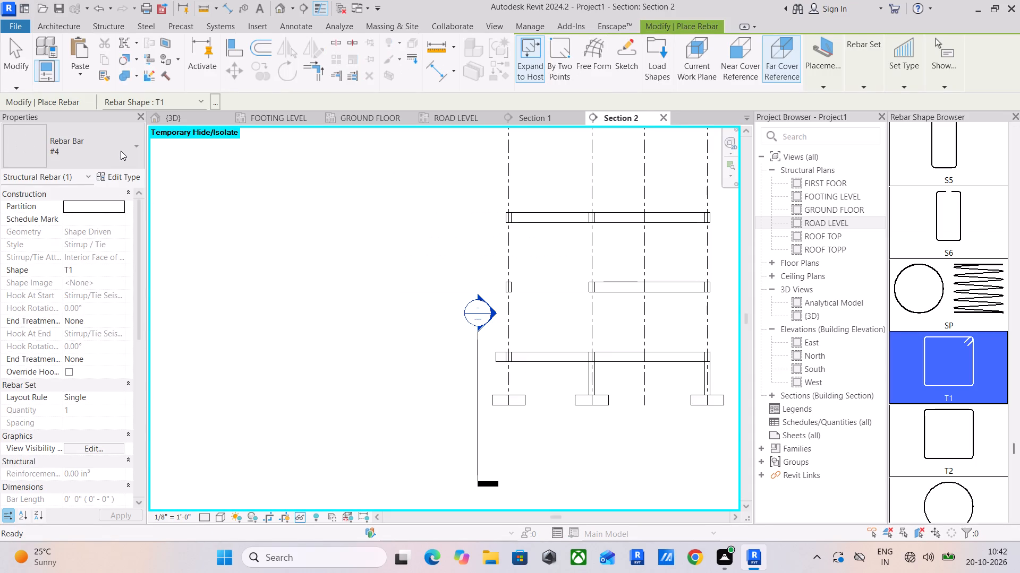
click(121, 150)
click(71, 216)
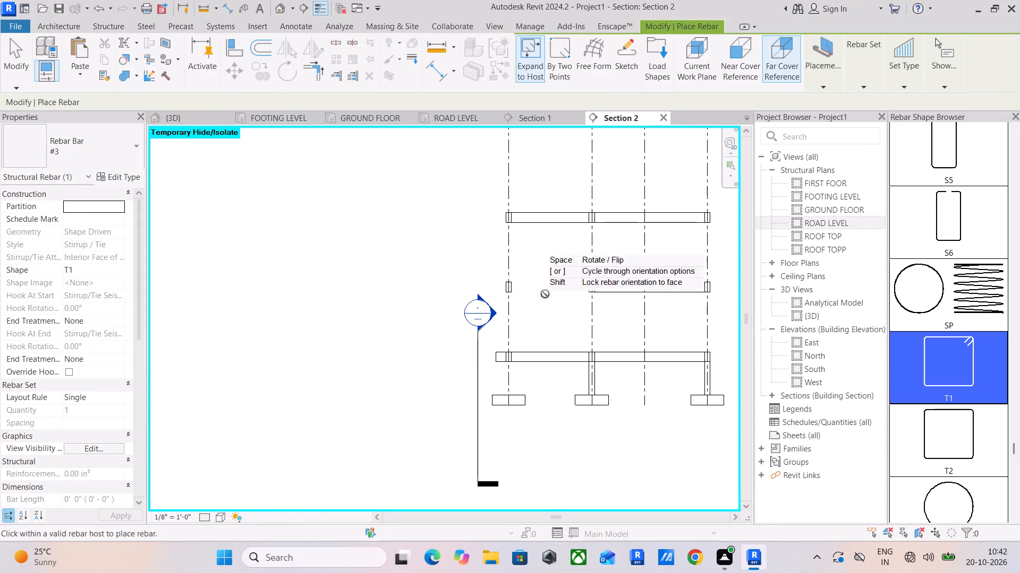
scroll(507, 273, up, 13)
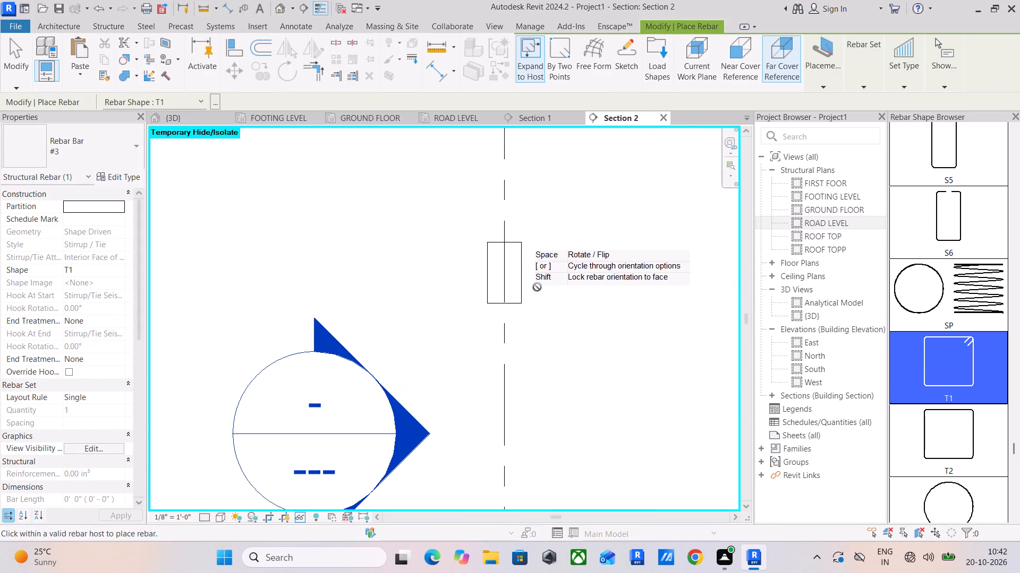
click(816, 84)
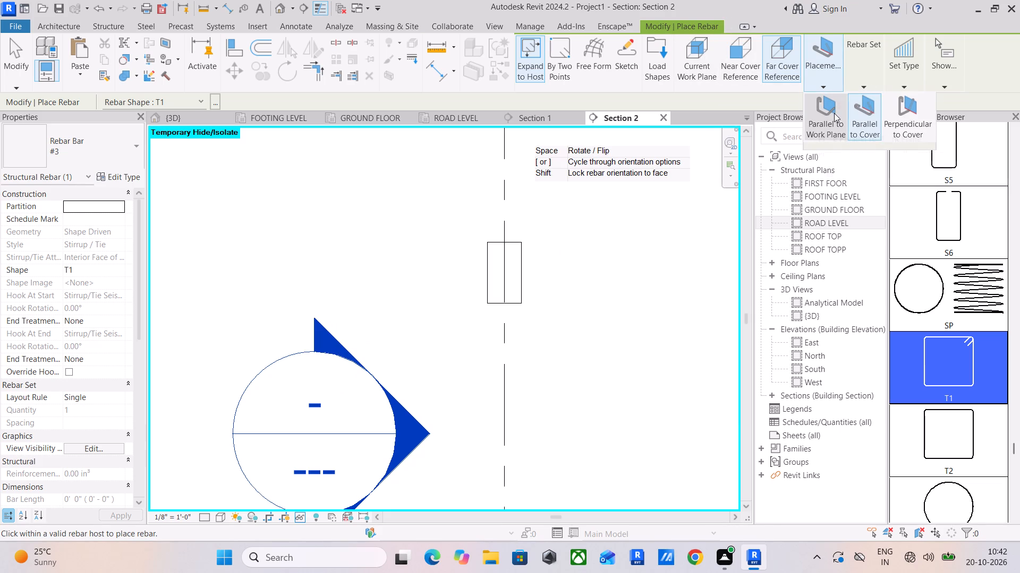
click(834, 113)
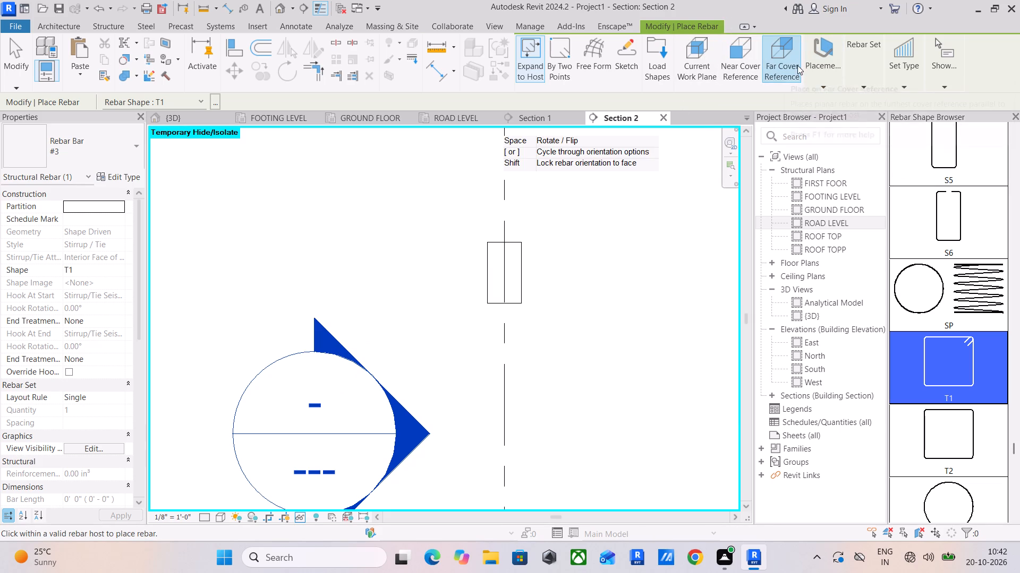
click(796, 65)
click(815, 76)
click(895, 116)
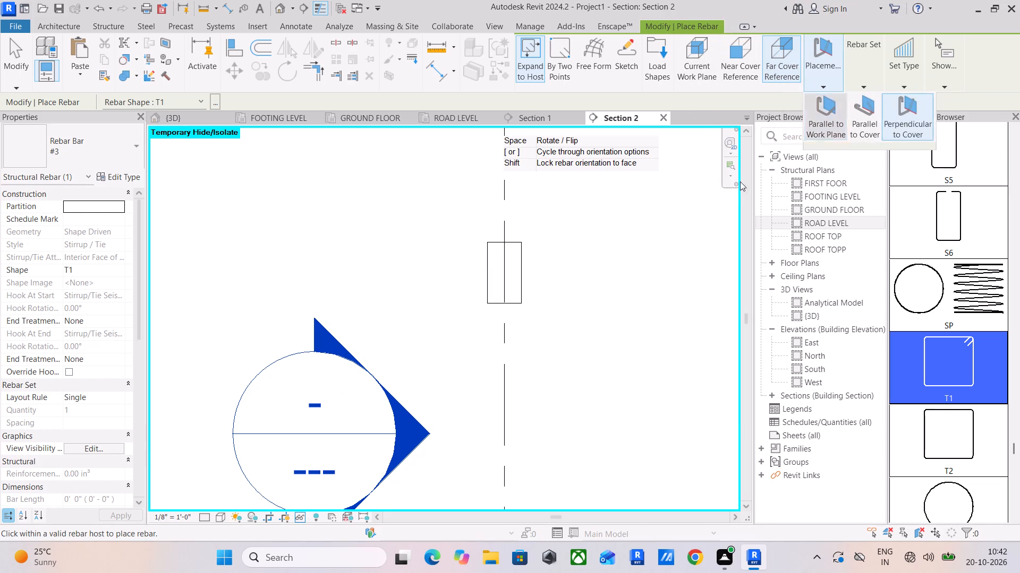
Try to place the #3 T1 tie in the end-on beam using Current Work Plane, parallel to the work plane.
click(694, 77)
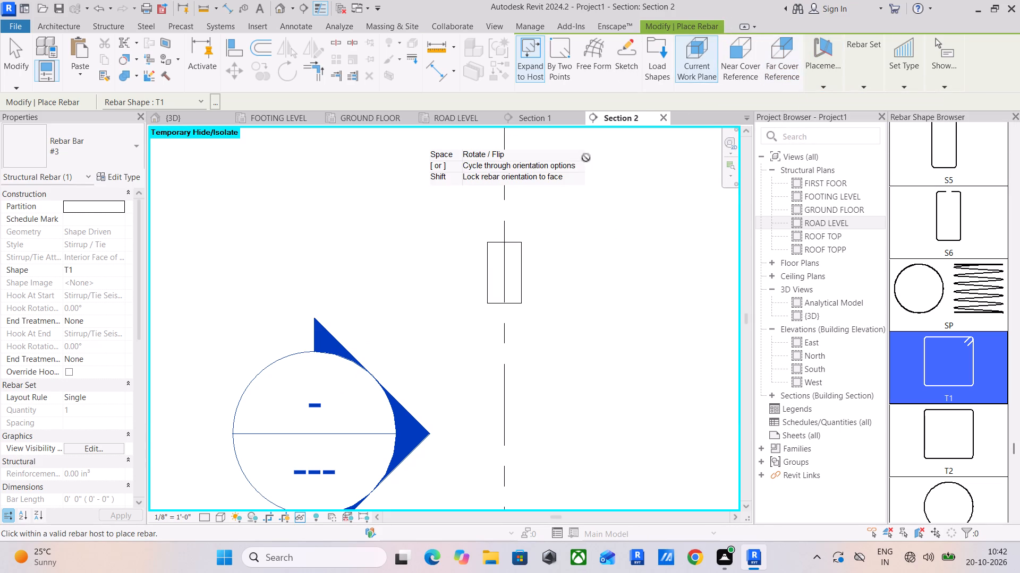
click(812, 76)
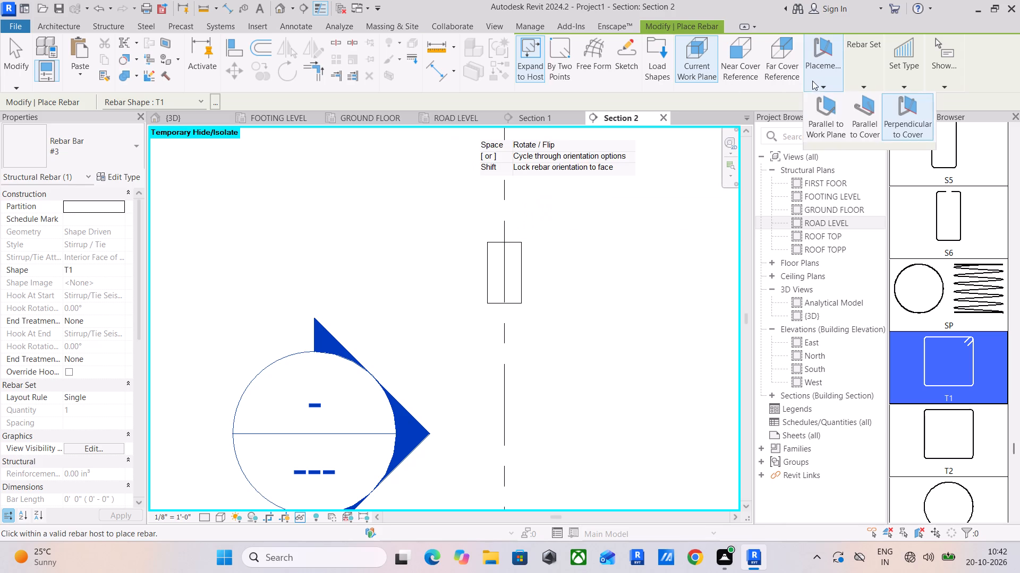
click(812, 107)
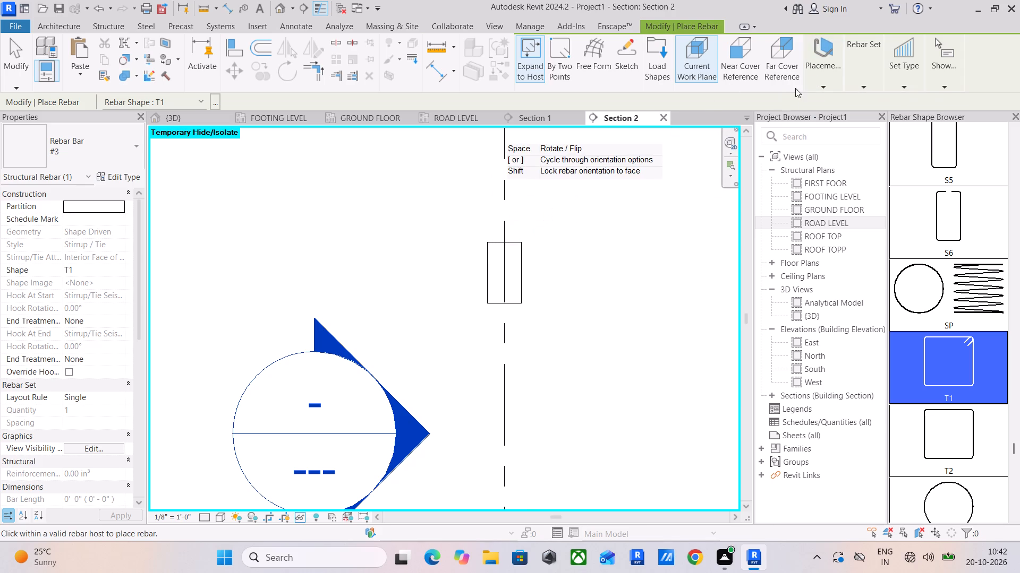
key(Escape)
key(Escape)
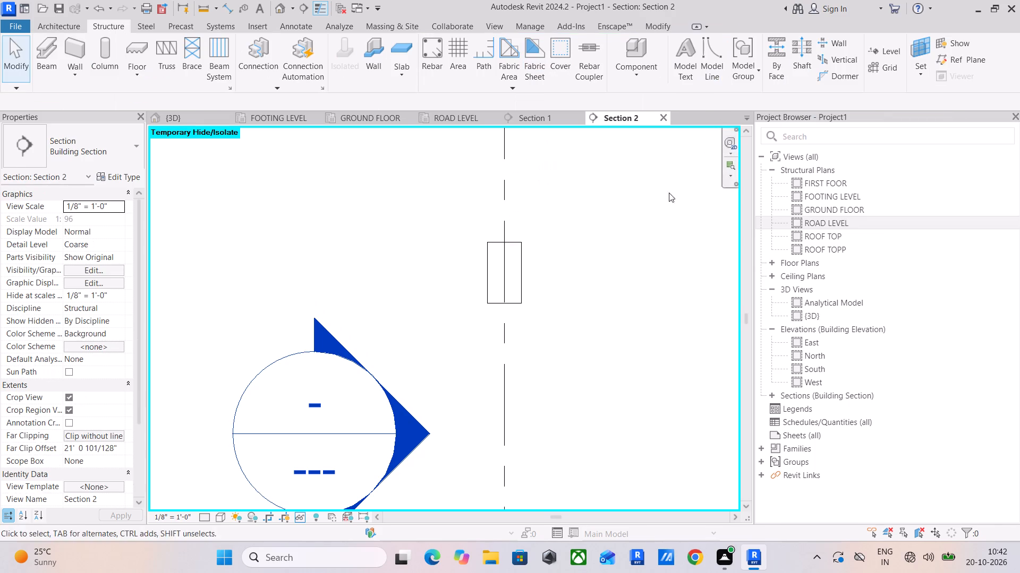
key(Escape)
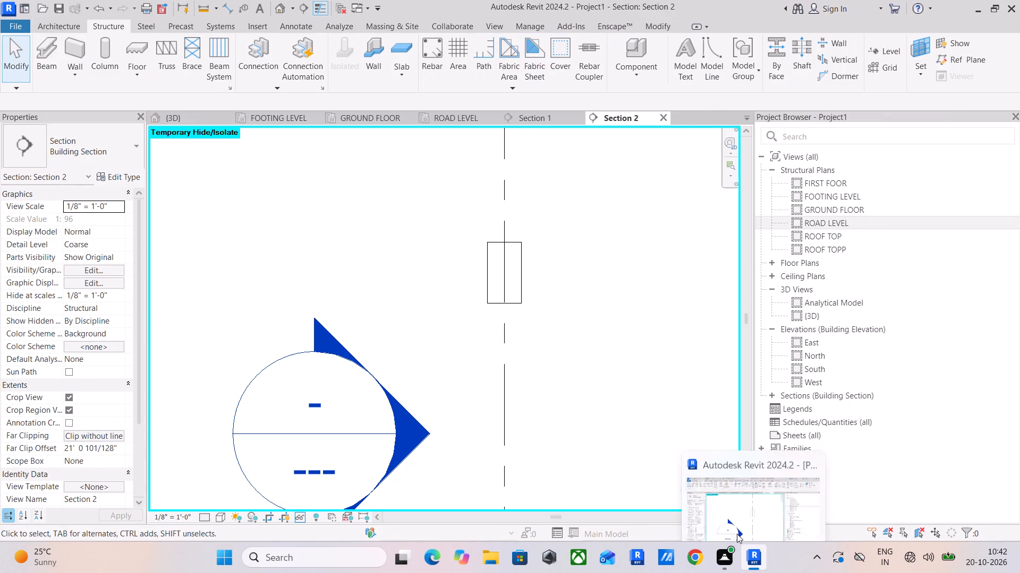
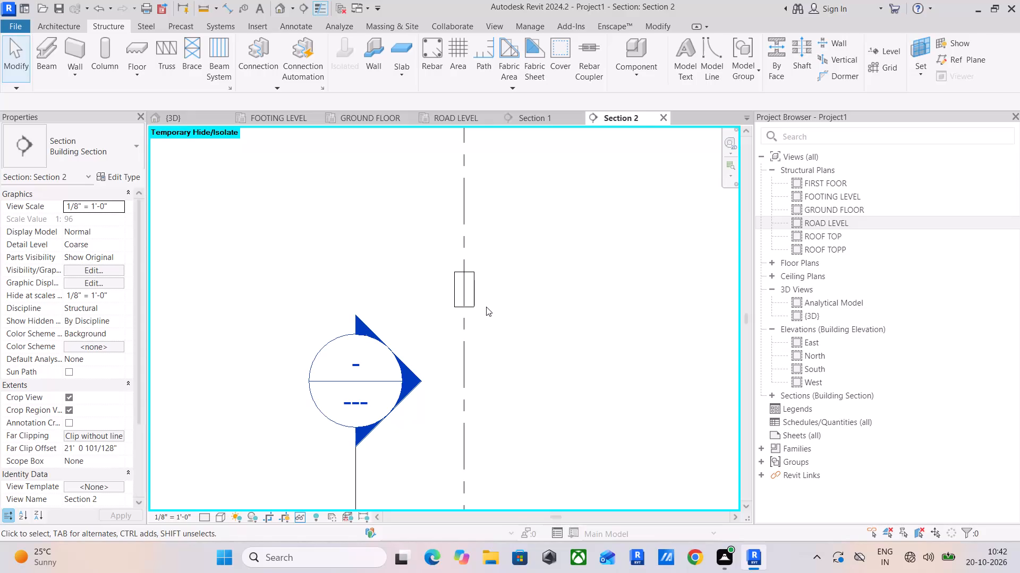
Reset the temporary hiding in Section 2 and temporarily hide only the linked villa model.
scroll(530, 302, down, 6)
middle_drag(534, 307, 405, 319)
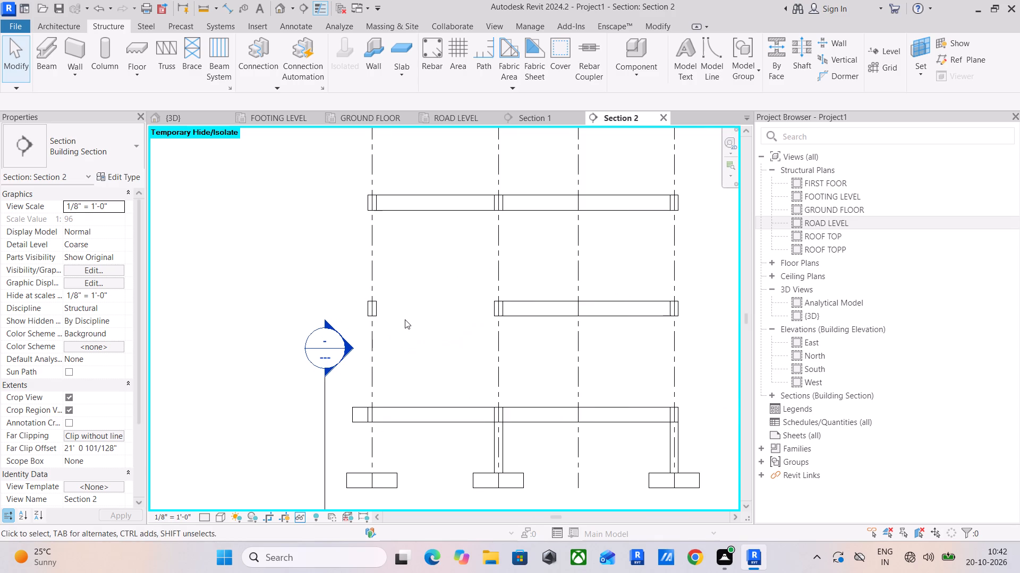
text(HR)
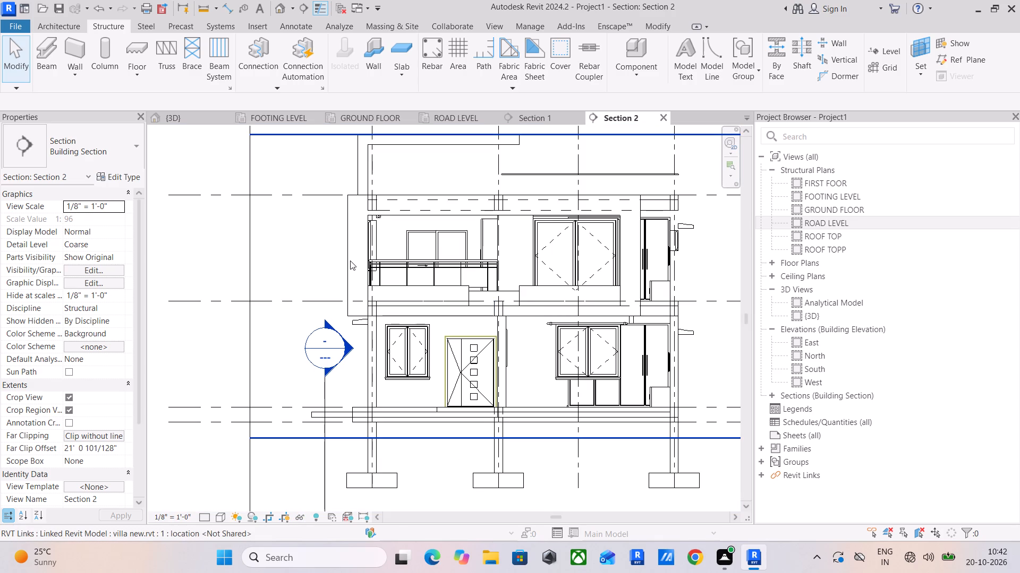
click(350, 258)
text(HH)
Examine the beams and columns in Section 2 and the 10" x 24" ground floor beam in Section 1.
scroll(357, 288, down, 2)
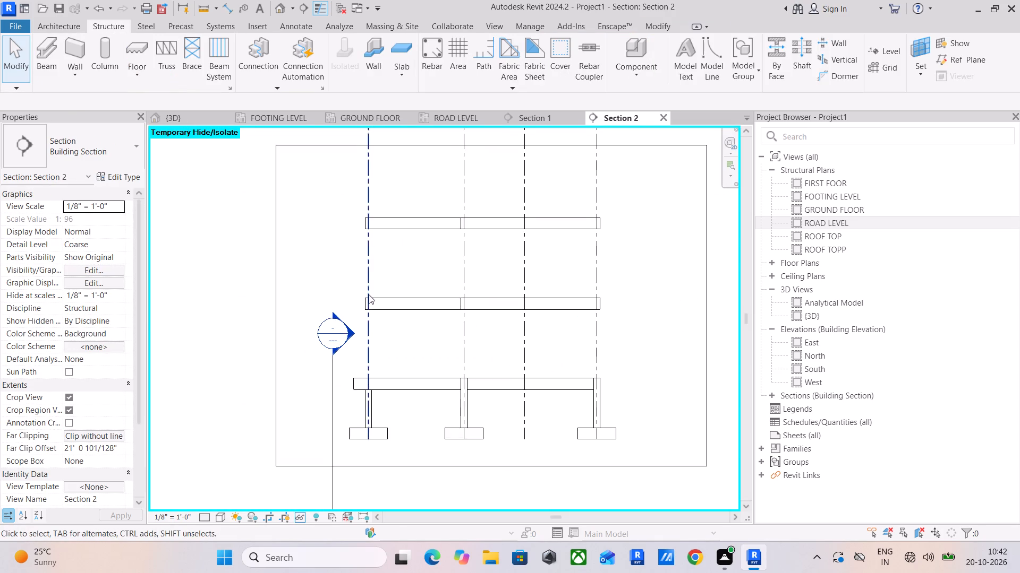
middle_drag(369, 294, 384, 287)
scroll(378, 295, up, 4)
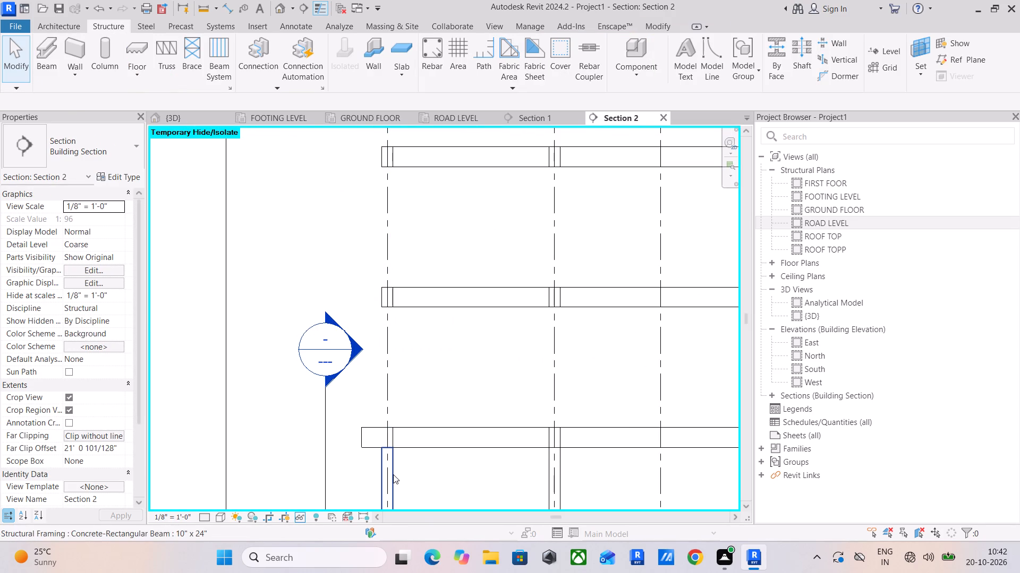
middle_drag(393, 466, 412, 369)
scroll(428, 369, down, 3)
middle_drag(455, 367, 424, 387)
scroll(452, 371, up, 1)
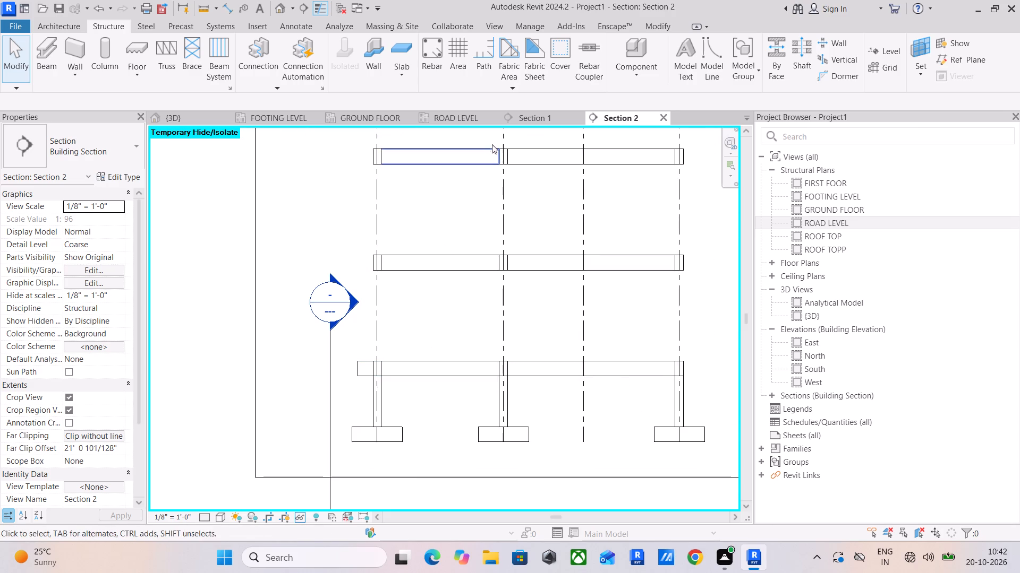
click(531, 121)
scroll(544, 264, up, 4)
scroll(546, 343, up, 5)
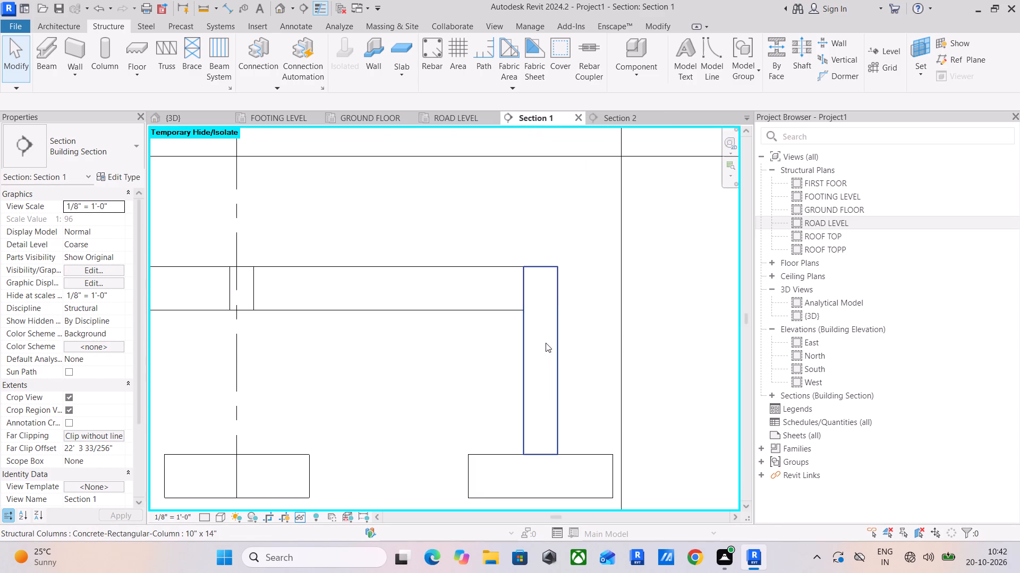
click(529, 285)
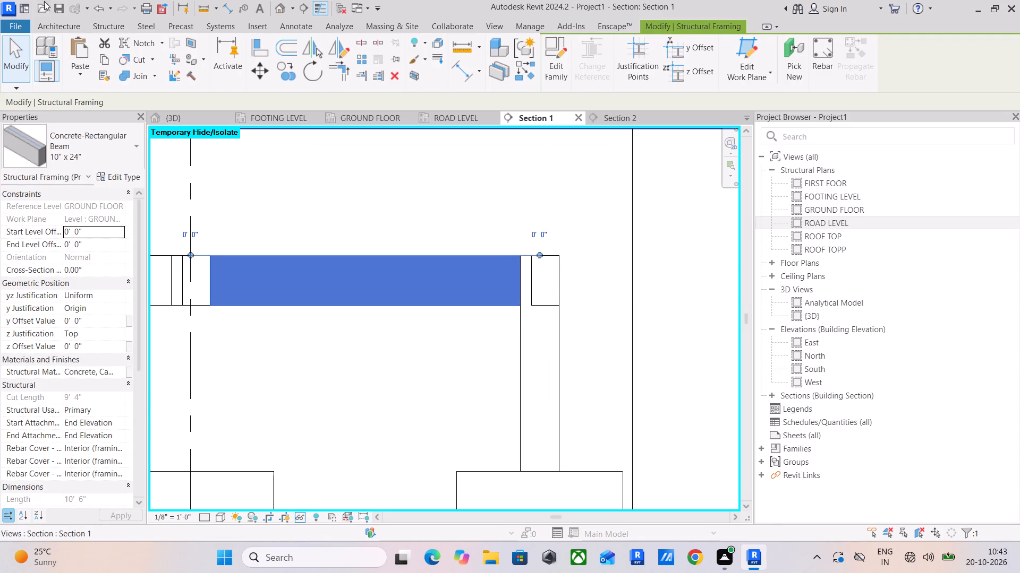
Open the recent model STRUCTURE PROJECT INTENSHIP 3.
click(20, 8)
scroll(547, 289, down, 1)
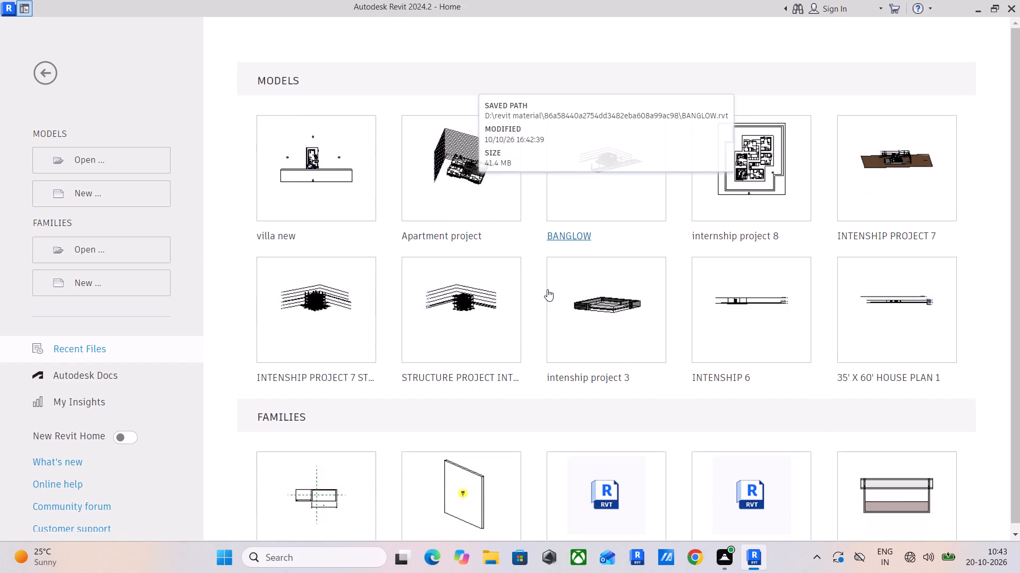
click(457, 327)
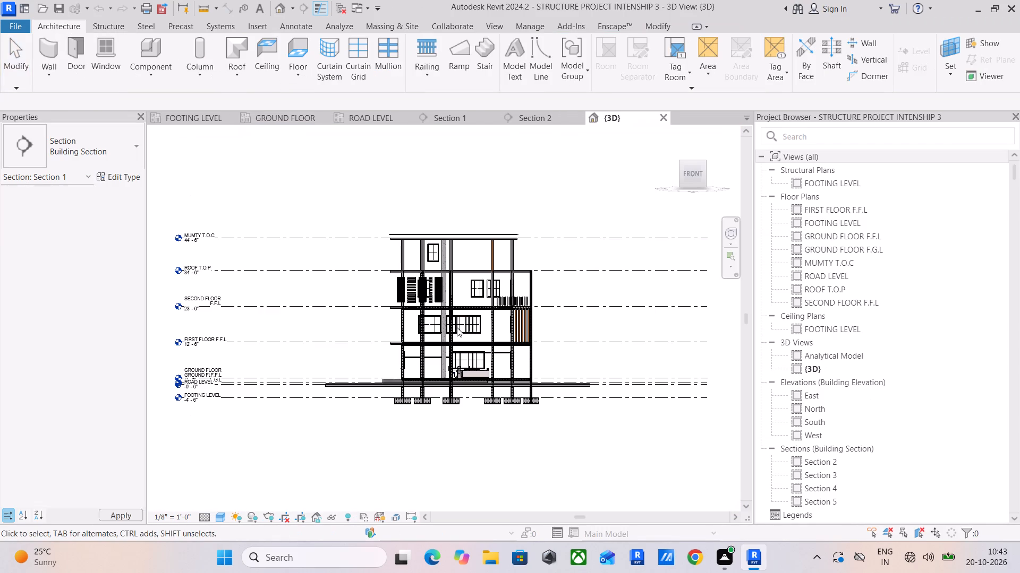
Temporarily hide the architectural model in the 3D view, leaving the structural frame.
scroll(517, 313, down, 4)
shift+middle_drag(559, 319, 509, 344)
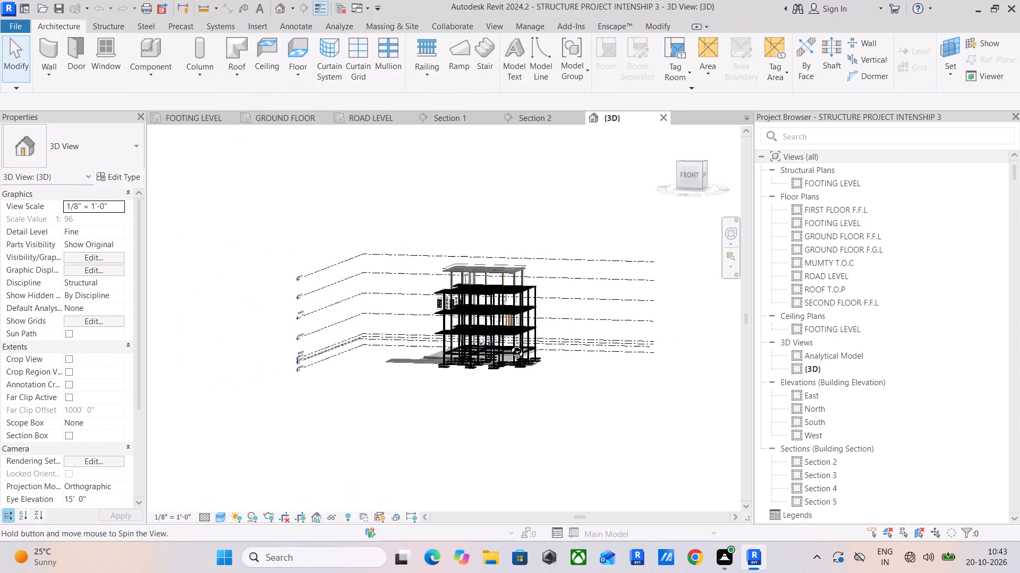
shift+middle_drag(509, 344, 470, 352)
scroll(360, 231, up, 3)
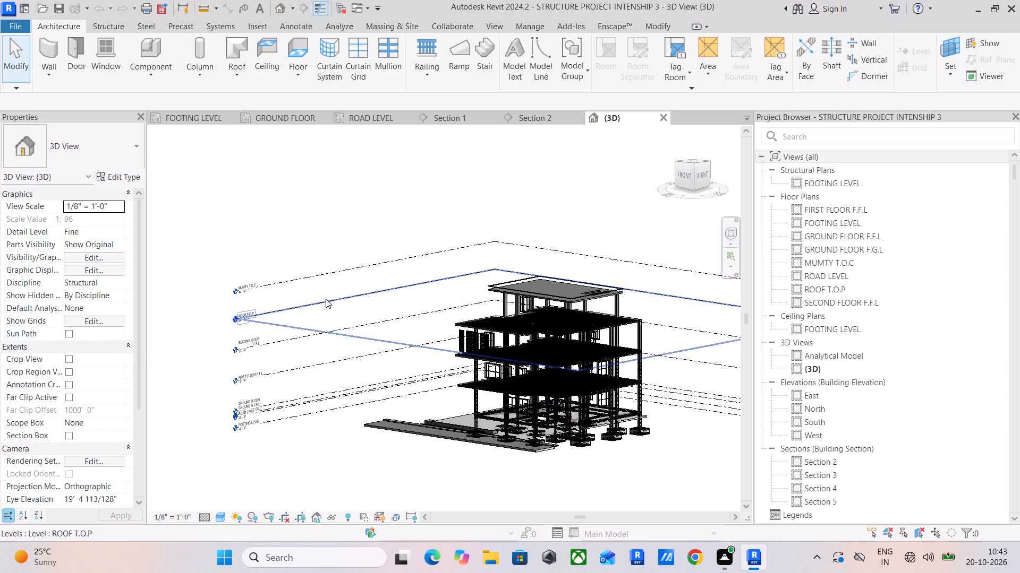
click(326, 273)
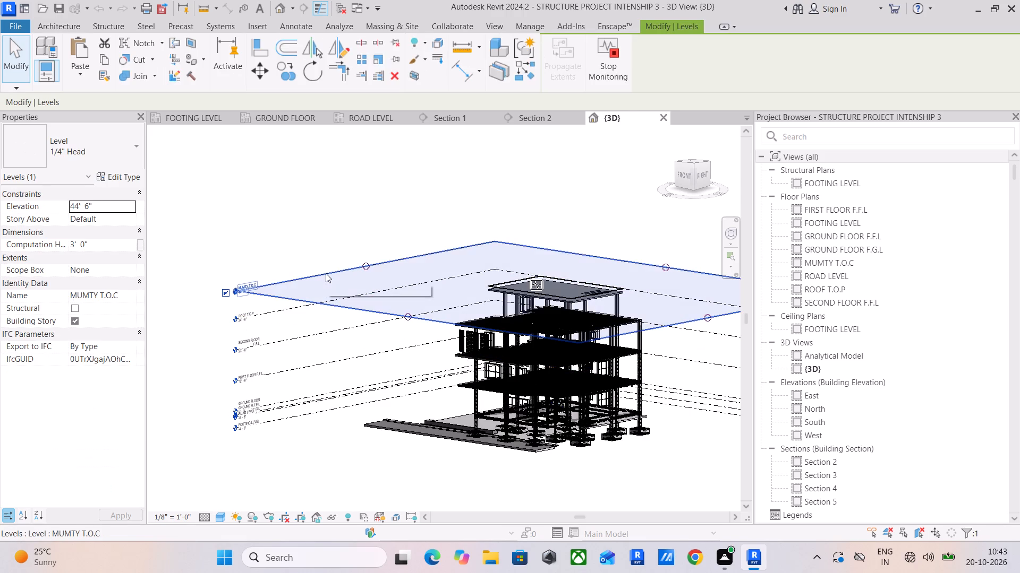
key(Escape)
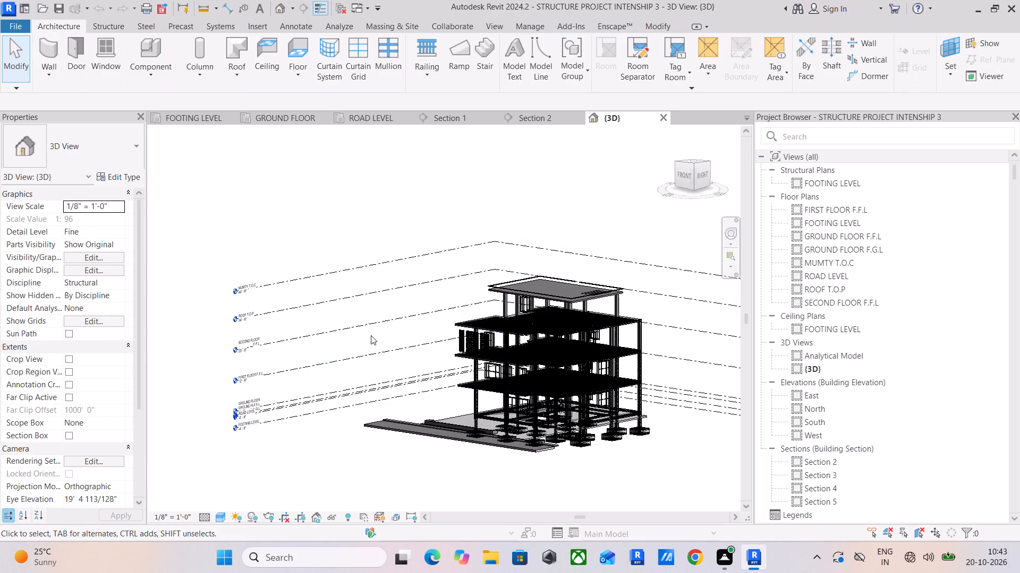
click(375, 428)
text(HH)
Examine the column and beam reinforcement in the 3D view of the reference structure.
scroll(390, 455, down, 3)
shift+middle_drag(386, 454, 457, 450)
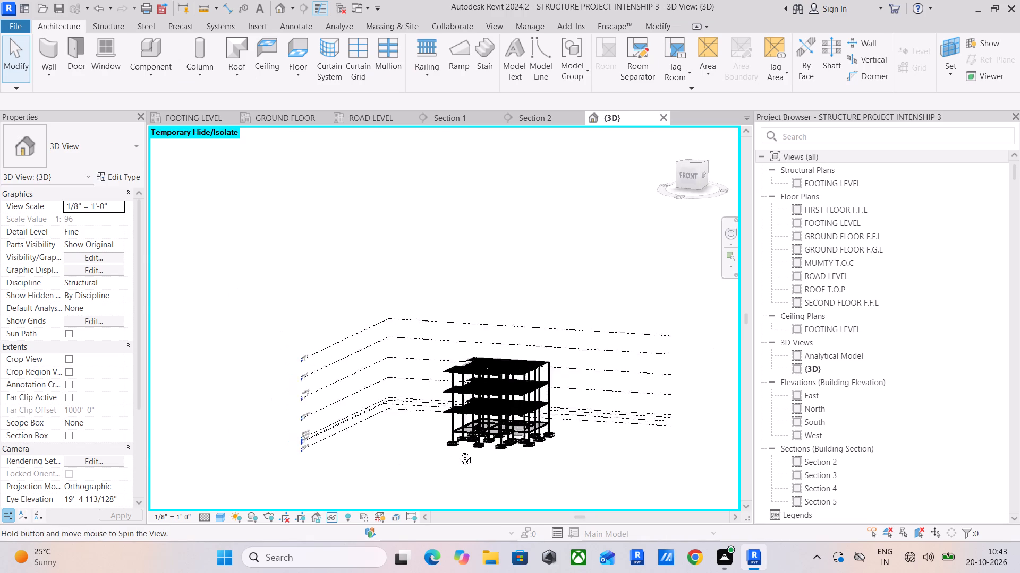
shift+middle_drag(457, 450, 542, 433)
scroll(440, 402, up, 10)
middle_drag(456, 421, 370, 259)
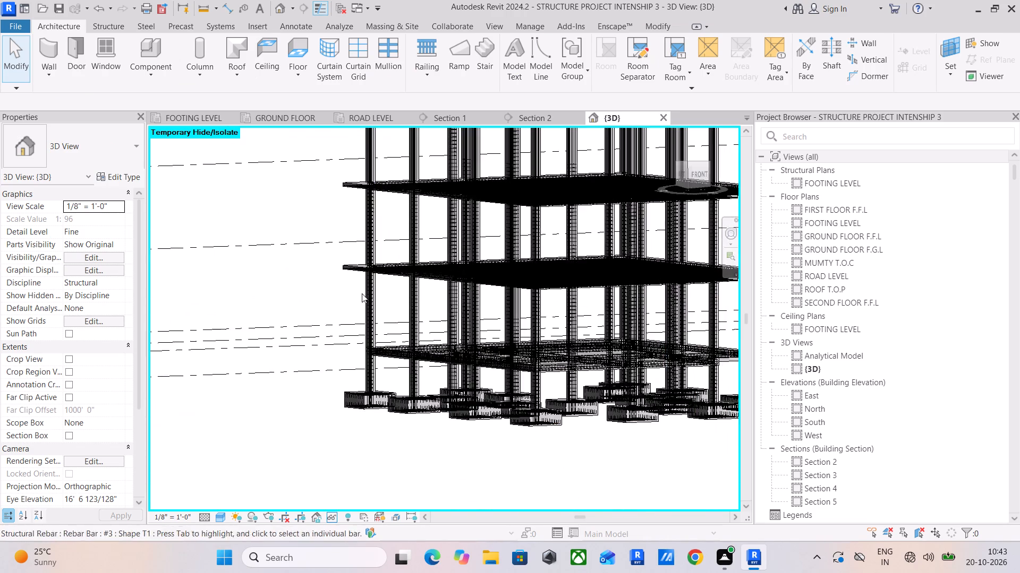
scroll(355, 325, up, 5)
scroll(413, 376, up, 5)
scroll(352, 368, up, 5)
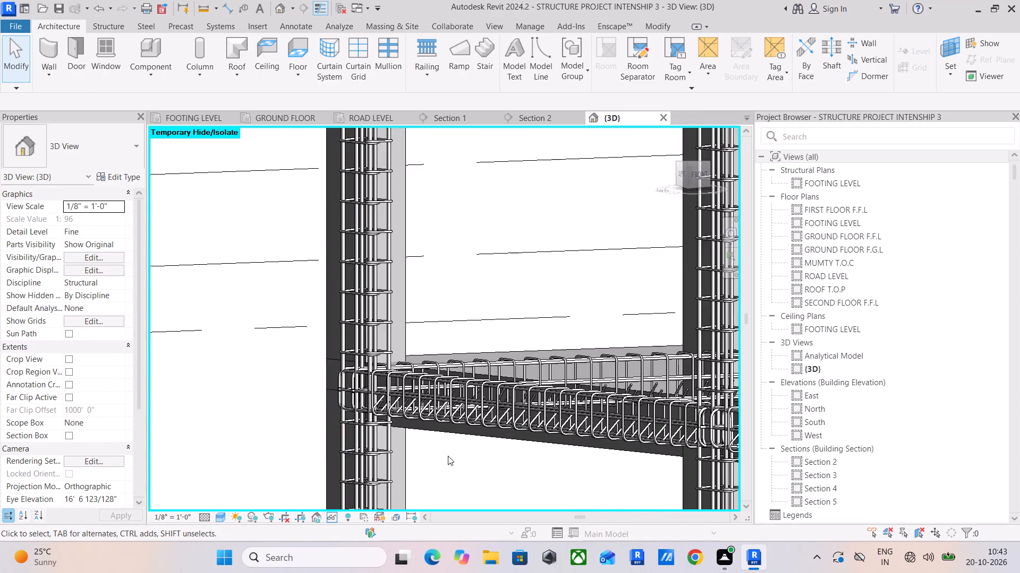
scroll(449, 450, down, 5)
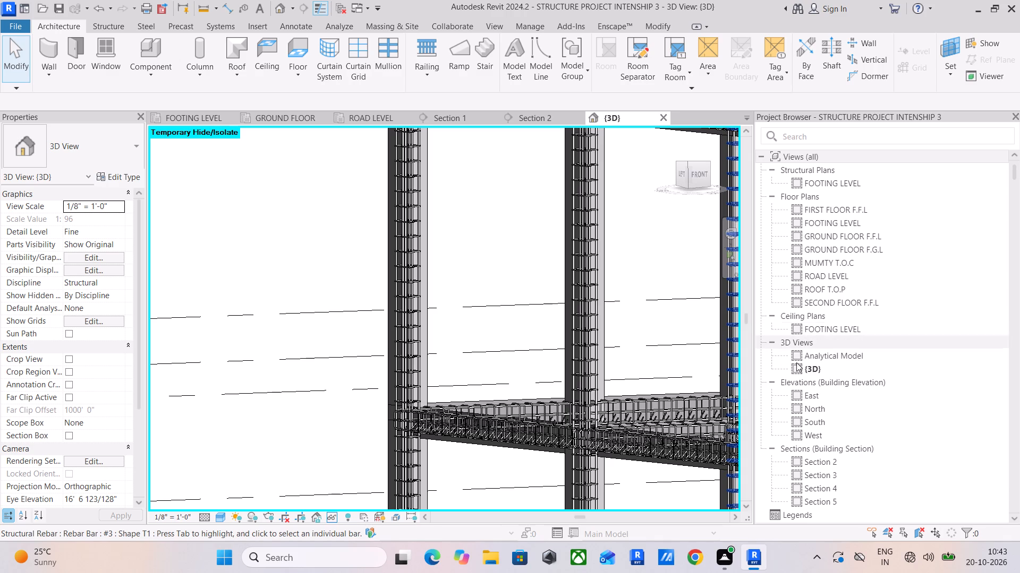
Open Section 2 of the reference project and examine the T1 tie where the beams meet the column.
scroll(796, 383, down, 3)
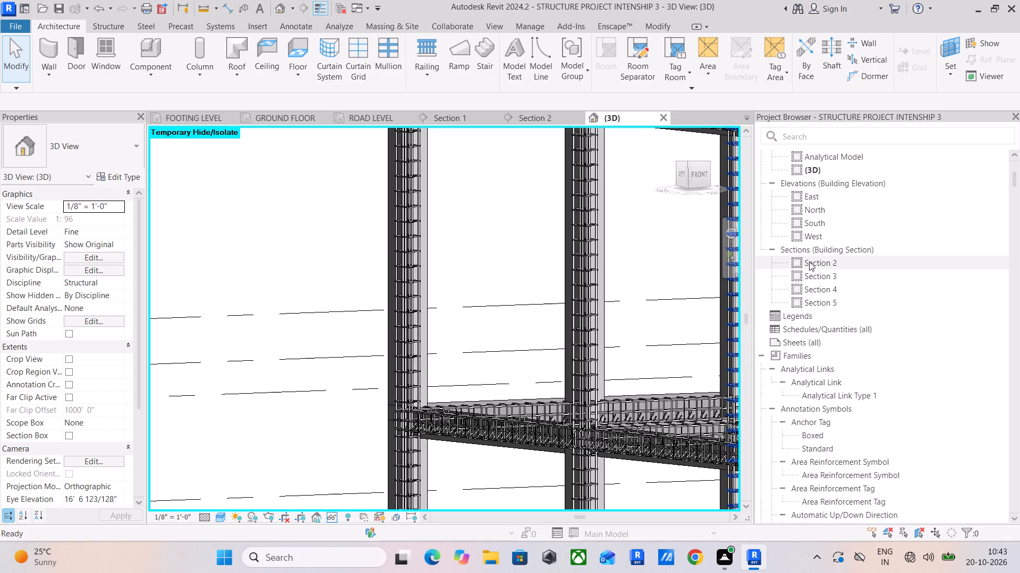
double_click(809, 262)
scroll(410, 326, up, 5)
middle_drag(494, 350, 386, 305)
scroll(507, 311, up, 6)
scroll(590, 351, up, 10)
middle_drag(560, 347, 455, 251)
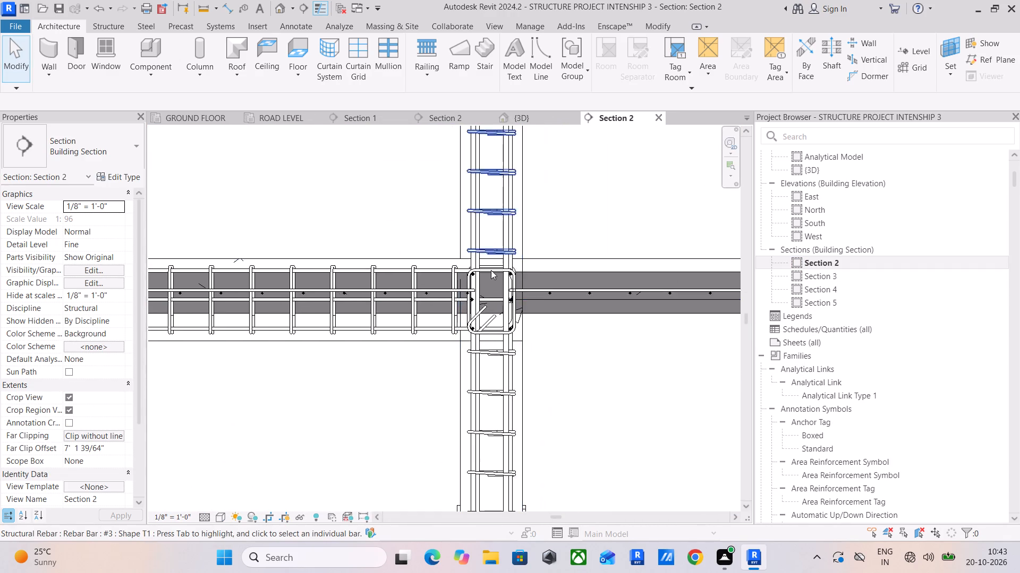
scroll(513, 277, up, 5)
scroll(513, 277, down, 4)
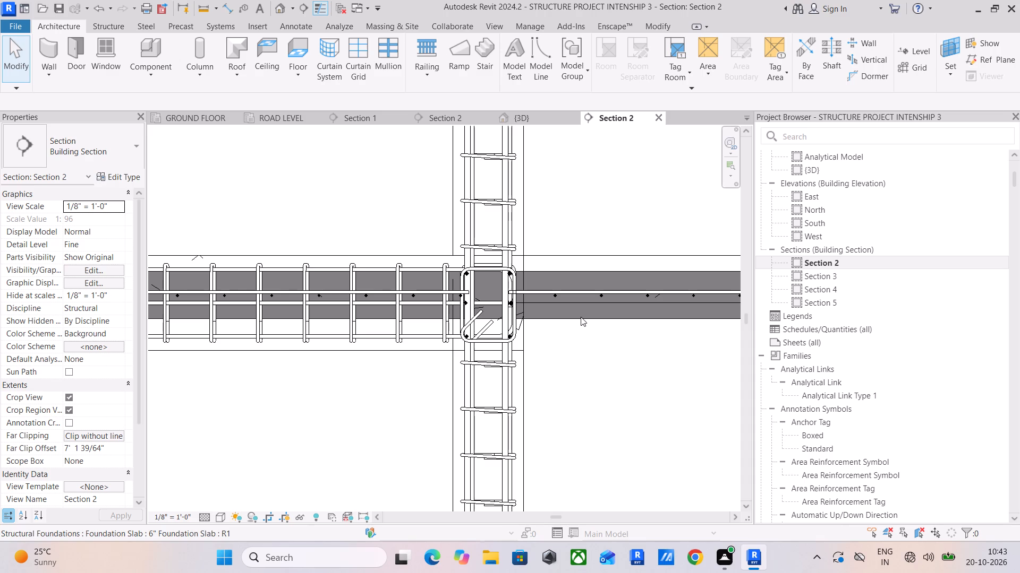
Set the visual style of Section 2 to Hidden Line.
click(217, 520)
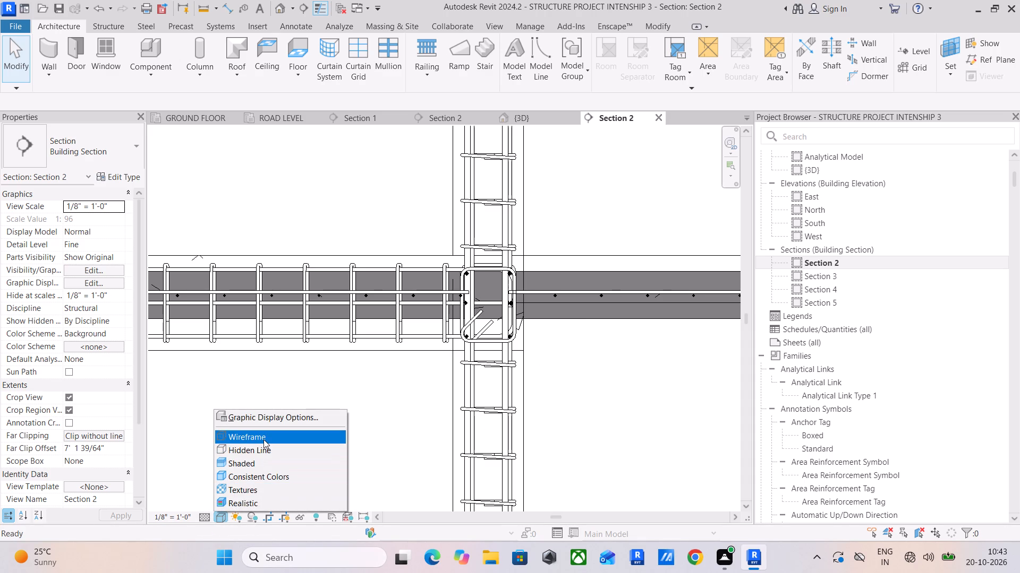
click(259, 448)
Examine the end-on 12 x 24 ground floor beam beside the entrance steps and its tie, selecting the beam to inspect its properties.
scroll(589, 369, down, 3)
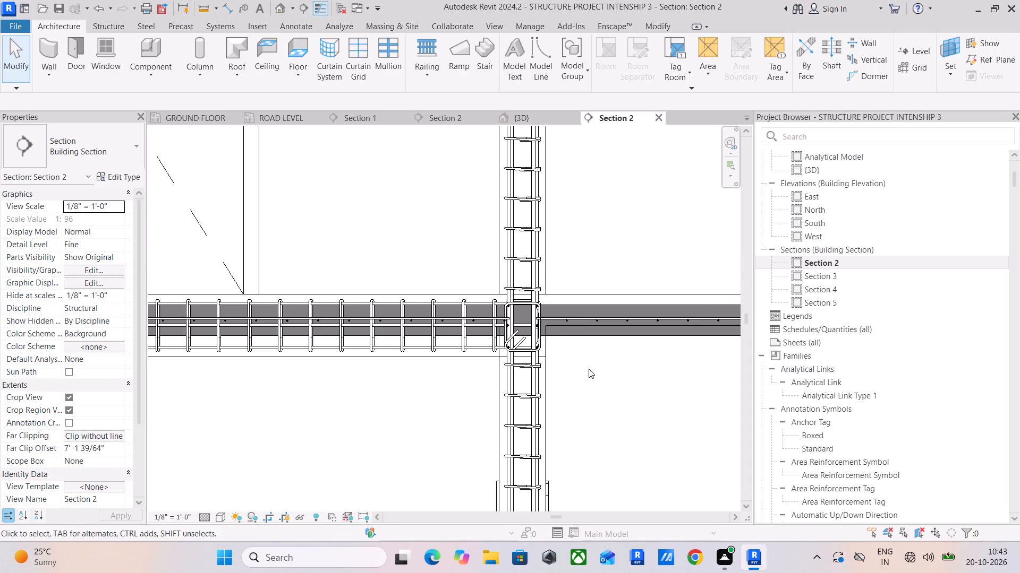
scroll(589, 370, down, 4)
scroll(479, 395, down, 3)
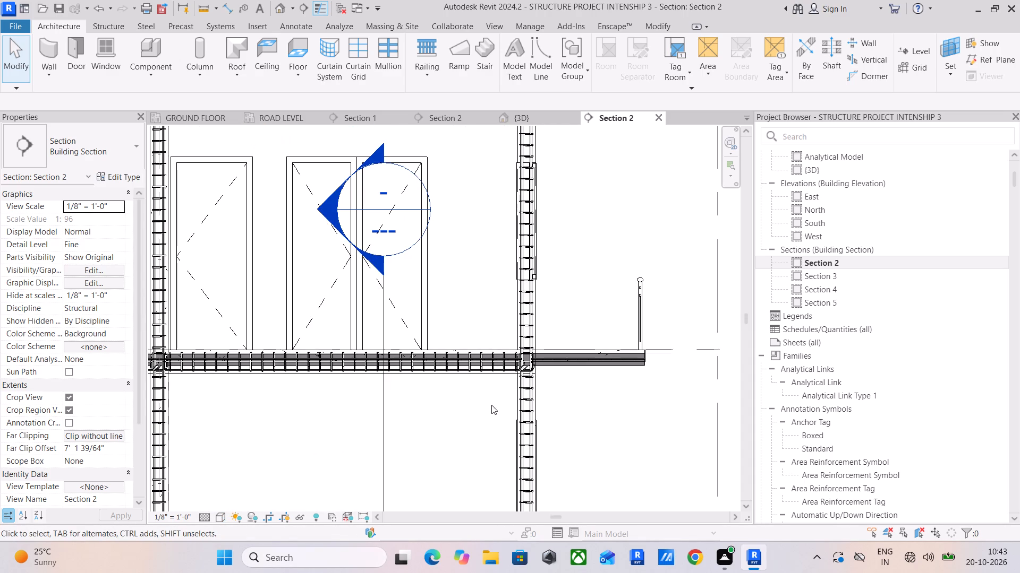
middle_drag(491, 405, 410, 294)
middle_drag(443, 437, 459, 271)
scroll(462, 370, up, 4)
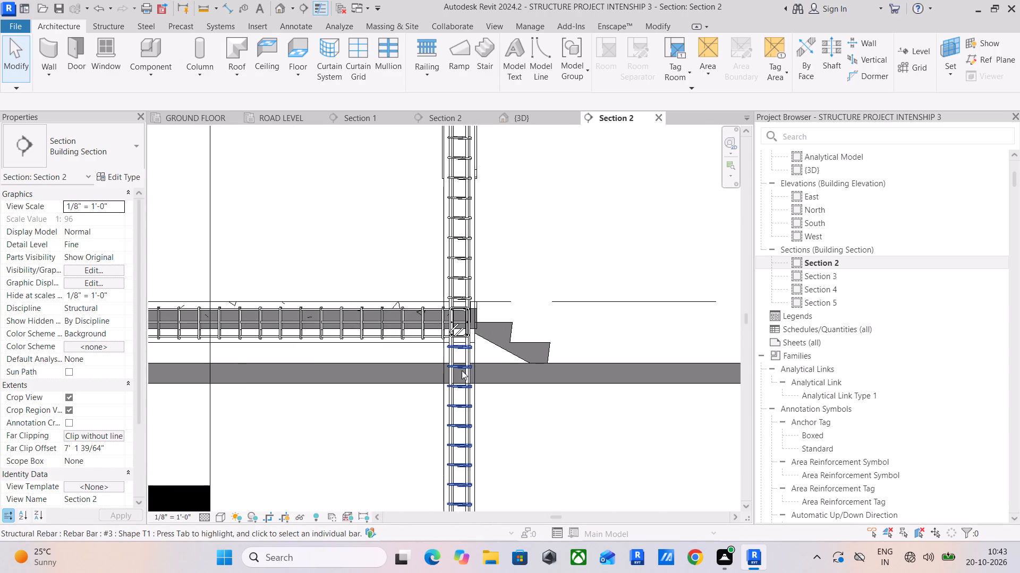
scroll(454, 297, up, 10)
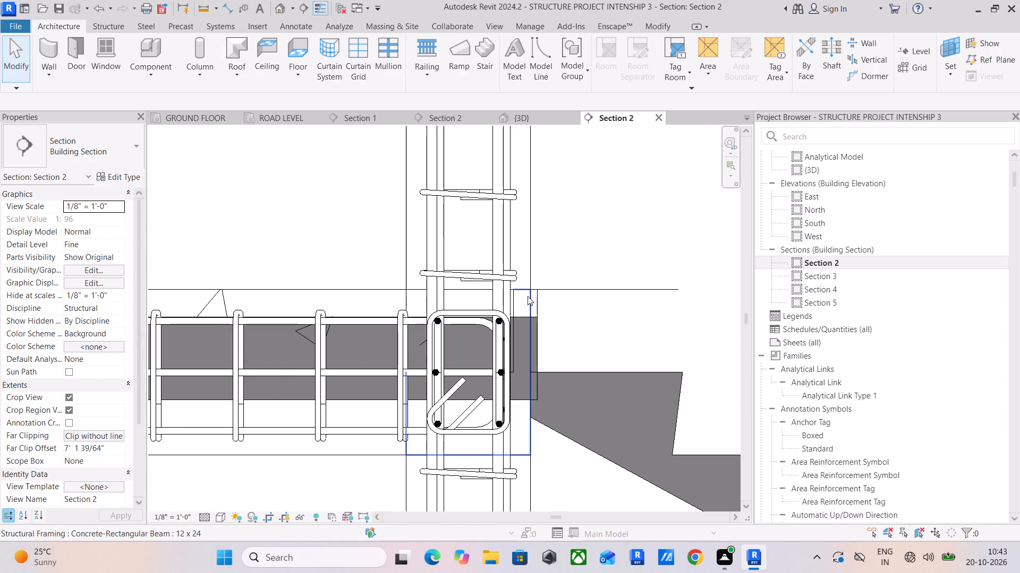
click(528, 298)
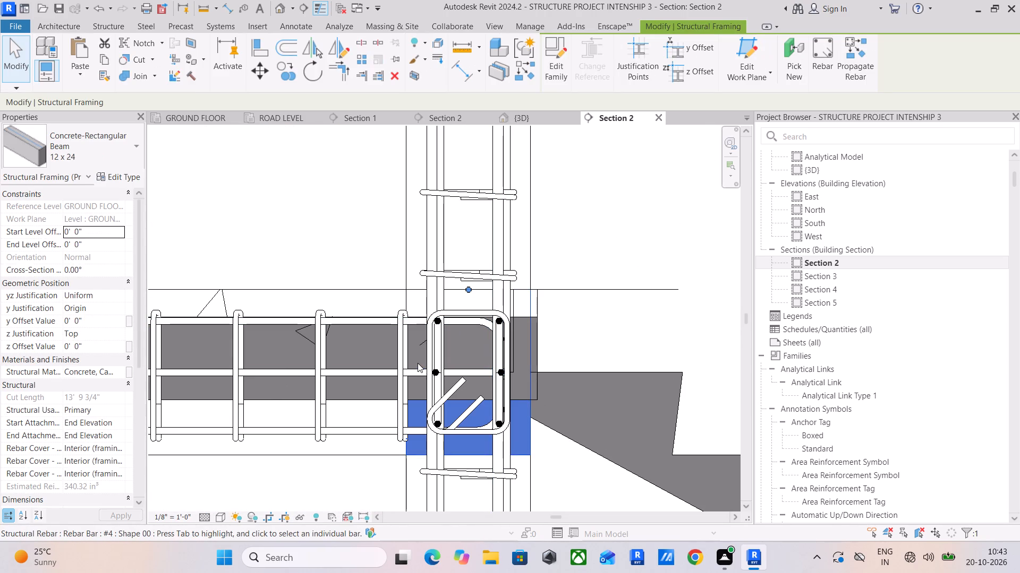
Examine the footing reinforcement and the tie and bars at the neighbouring ground floor beam-column joint in Section 2.
scroll(419, 355, down, 4)
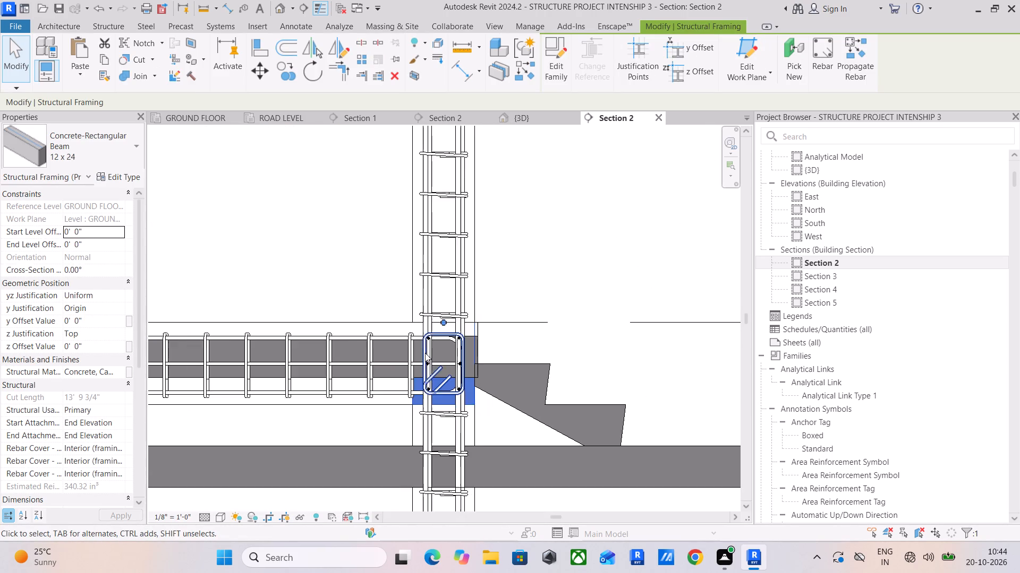
scroll(425, 353, down, 3)
middle_drag(425, 353, 472, 205)
scroll(472, 214, down, 7)
middle_drag(460, 251, 460, 251)
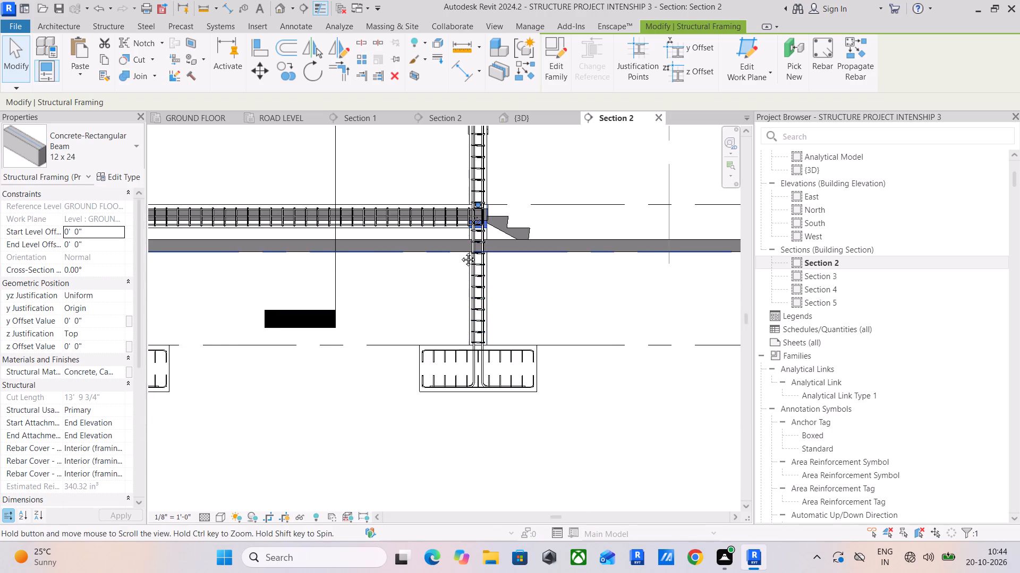
middle_drag(460, 251, 544, 254)
middle_drag(270, 261, 439, 265)
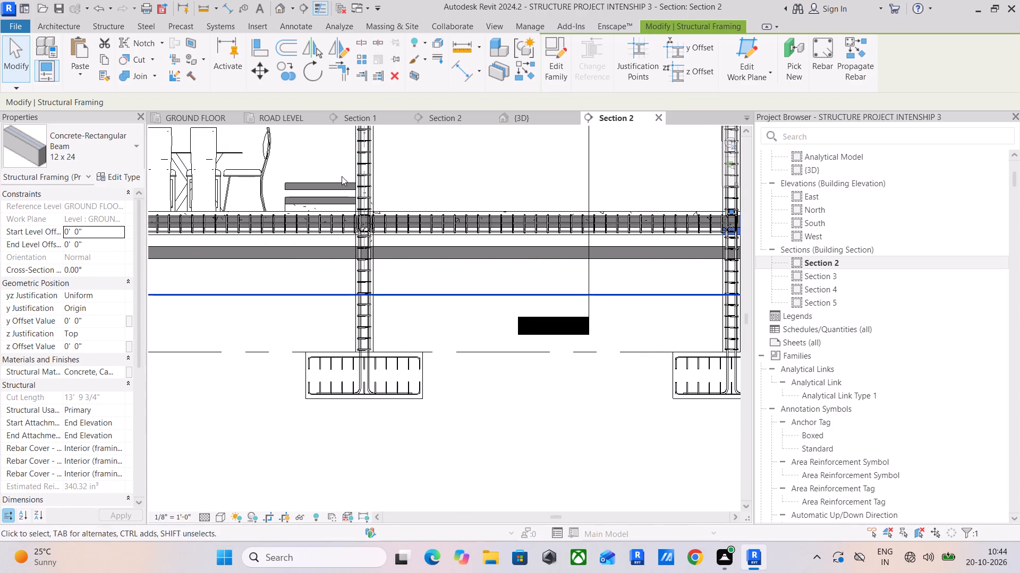
scroll(342, 177, up, 4)
scroll(375, 241, up, 10)
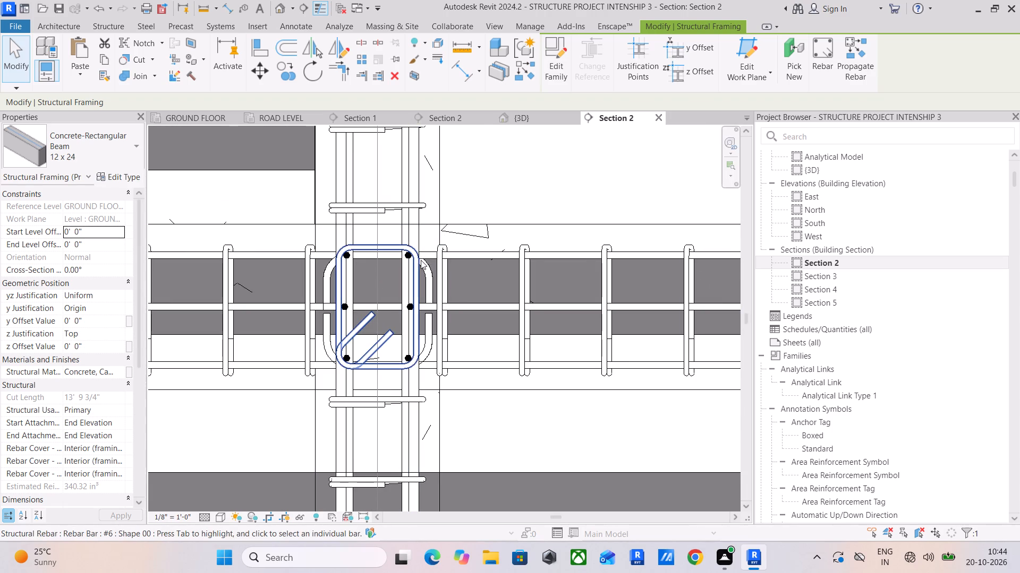
scroll(420, 259, down, 5)
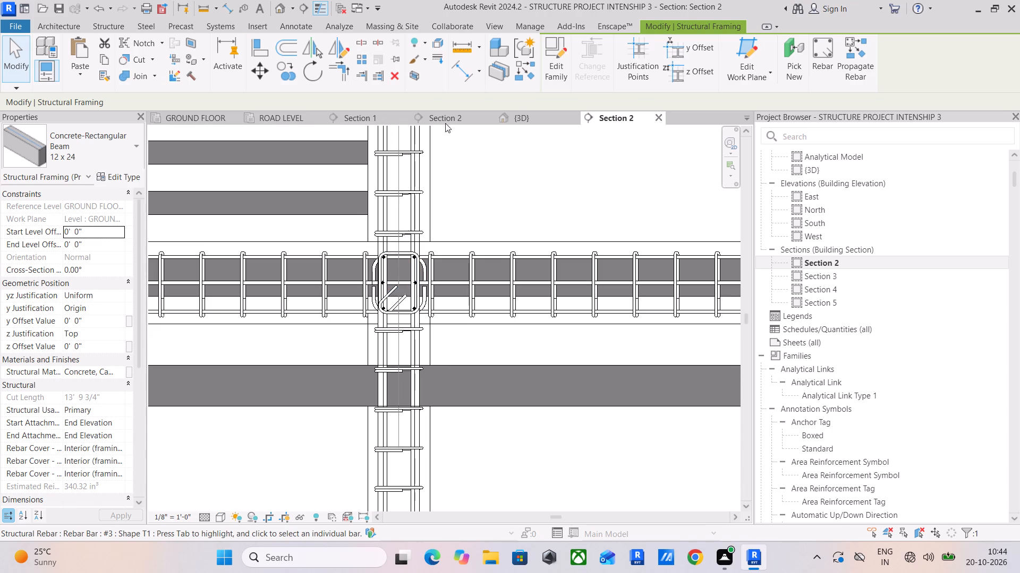
Examine the ties and properties of a 12 x 24 ground floor beam in the 3D view.
click(542, 122)
middle_drag(431, 371, 394, 212)
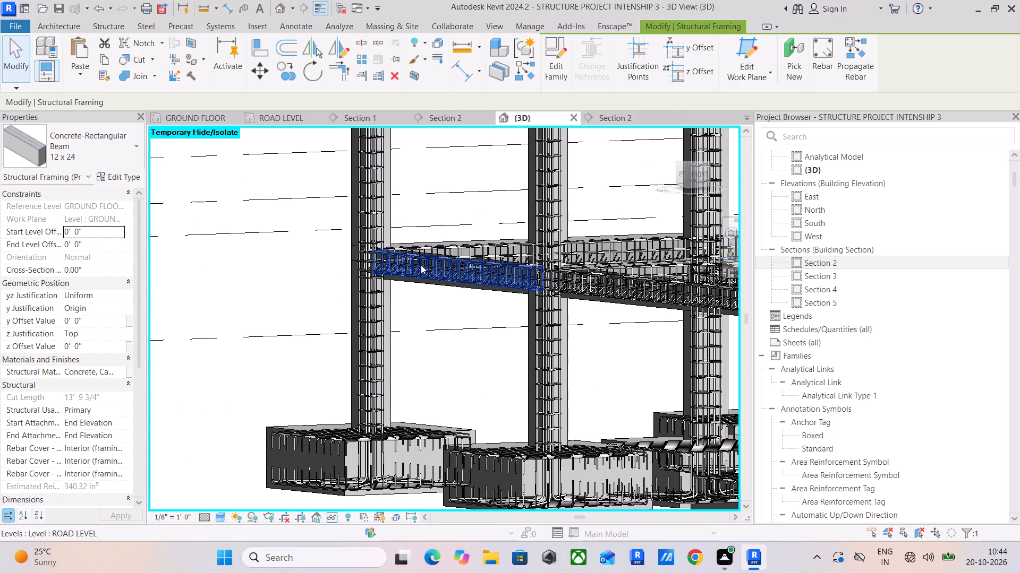
scroll(478, 290, up, 5)
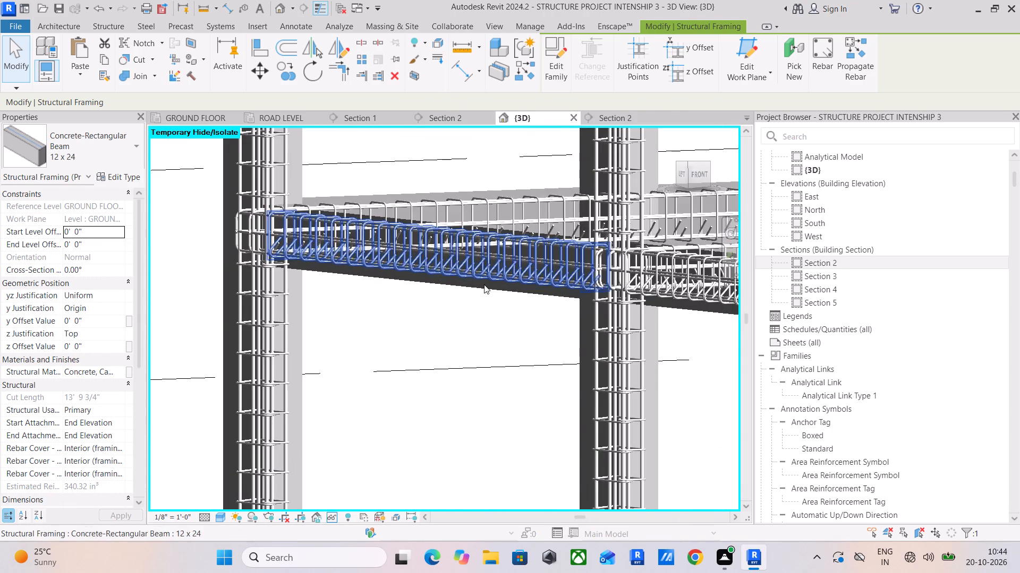
click(486, 288)
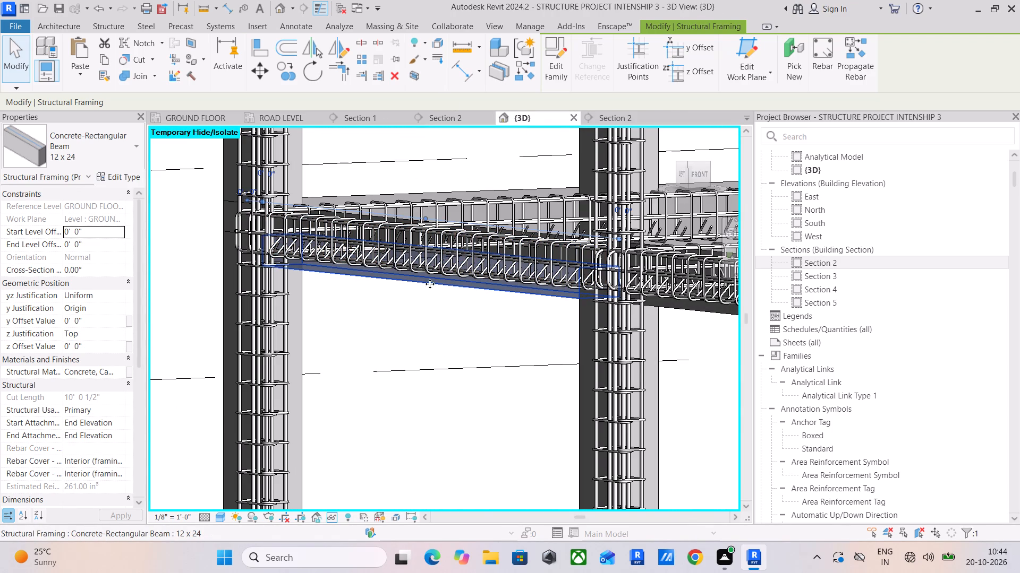
scroll(355, 287, down, 4)
shift+middle_drag(356, 292, 581, 300)
scroll(288, 255, up, 5)
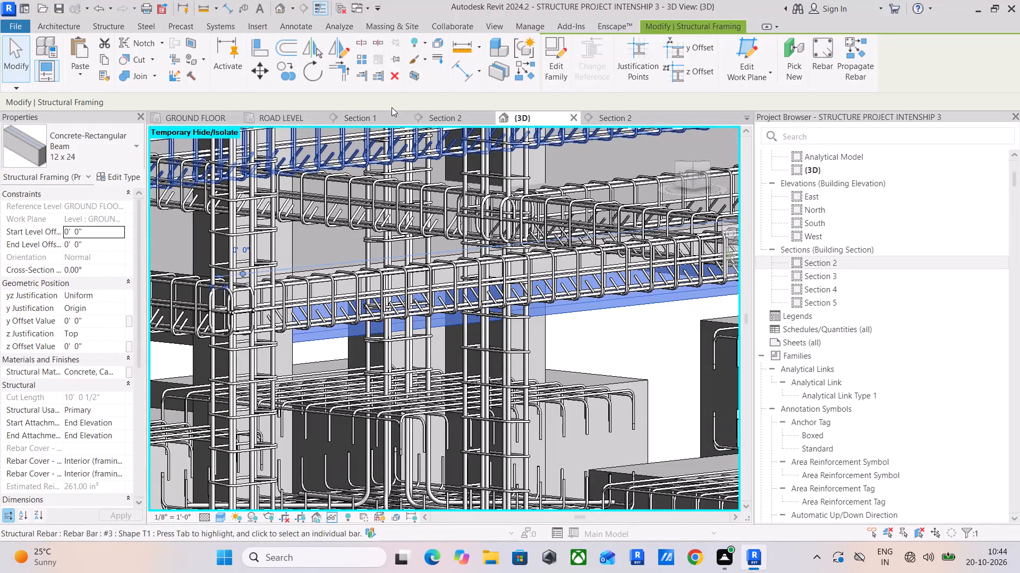
Review the full height of the building's concrete frame in Section 2.
click(628, 116)
scroll(433, 379, down, 14)
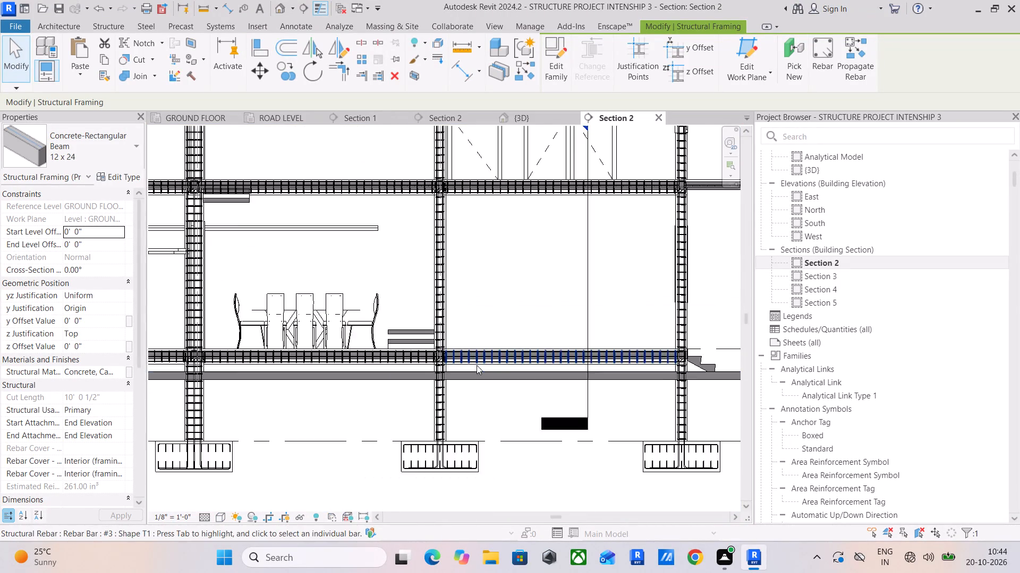
scroll(477, 365, down, 3)
middle_drag(461, 325, 465, 389)
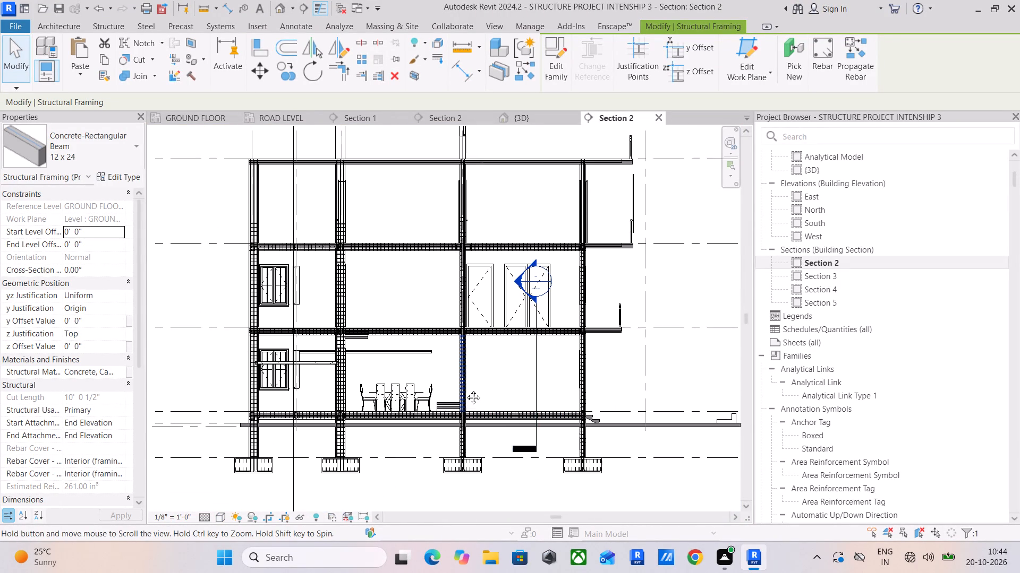
middle_drag(465, 389, 465, 393)
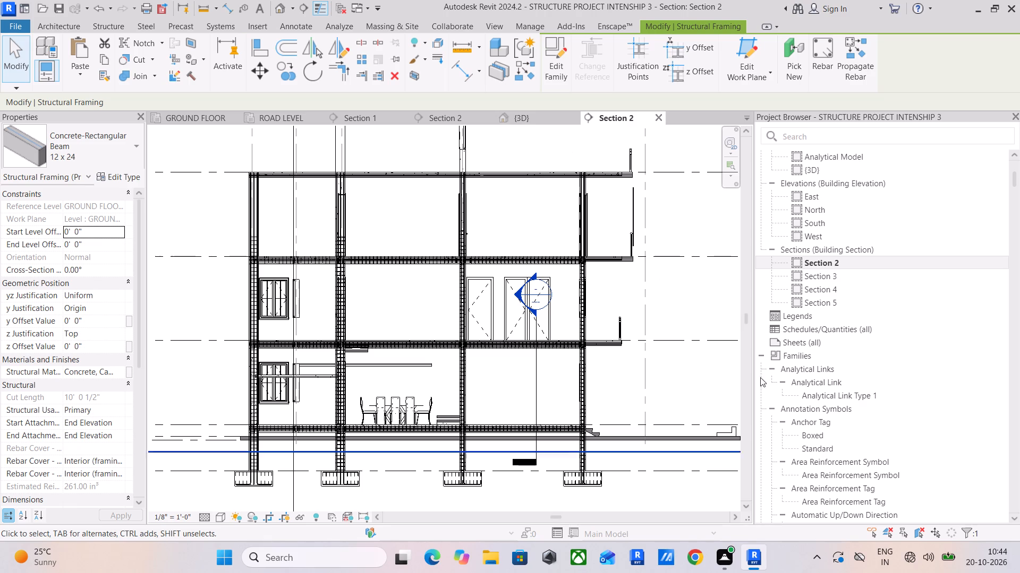
Examine the ground floor beam-column joint reinforcement in Section 3, selecting the 1'3" X 9" column to inspect its properties.
double_click(823, 271)
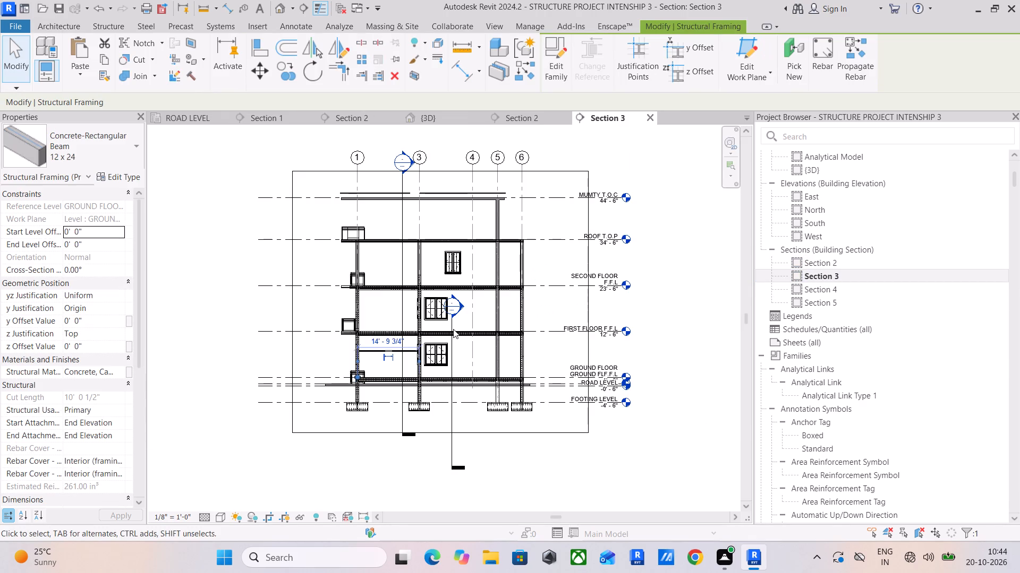
scroll(360, 349, up, 4)
middle_drag(387, 388, 419, 301)
scroll(371, 302, up, 4)
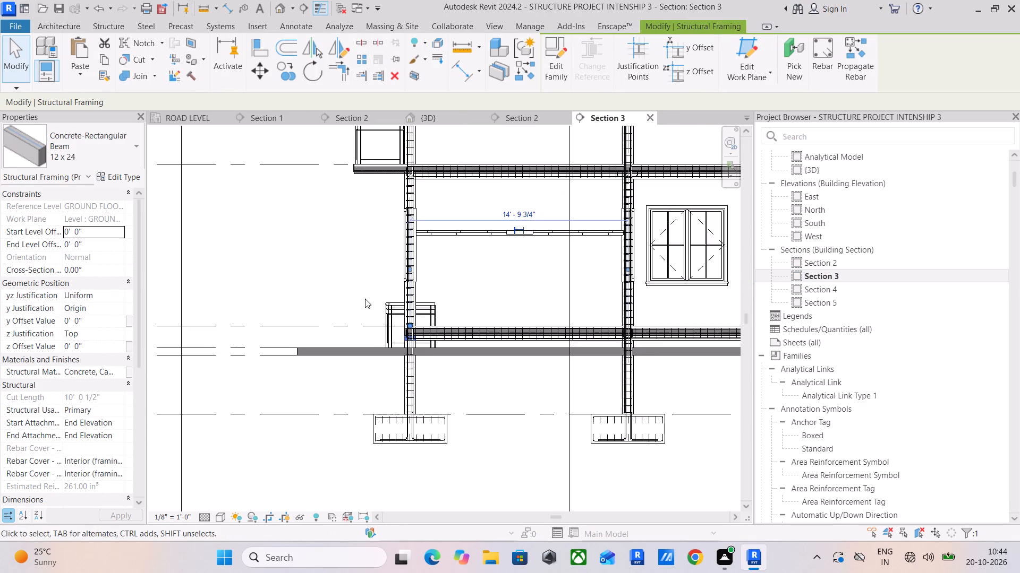
scroll(365, 299, up, 15)
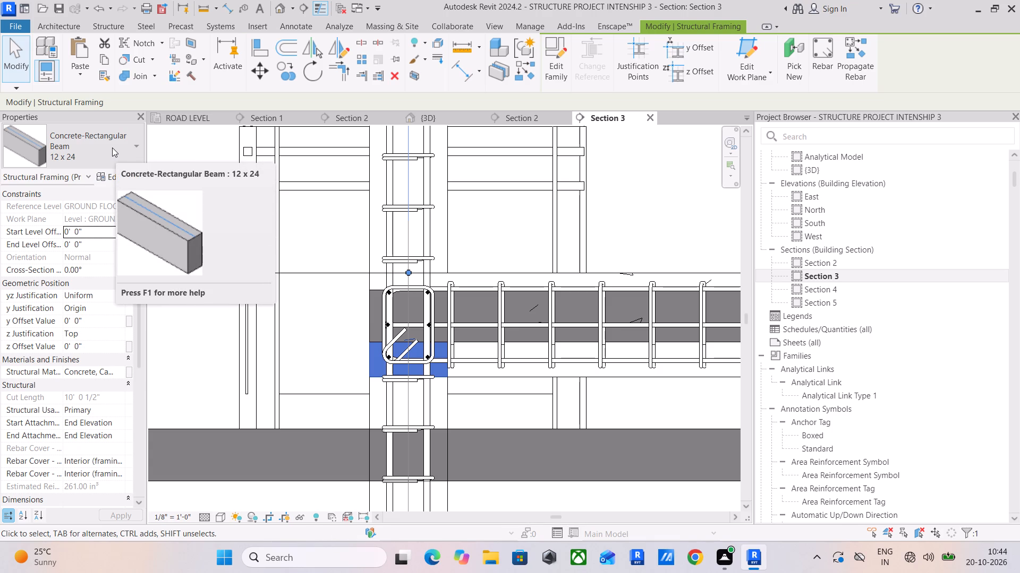
click(446, 243)
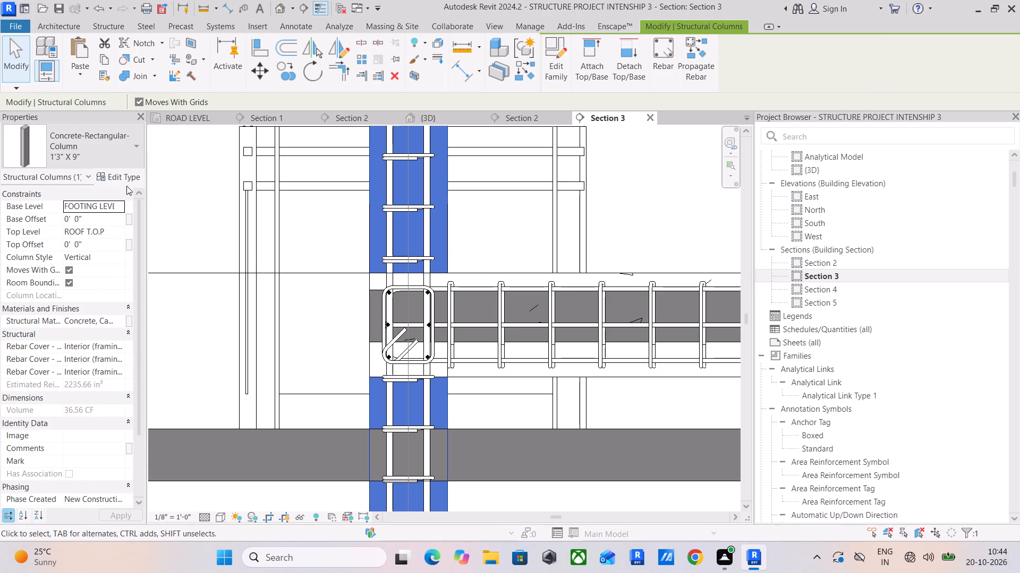
scroll(134, 270, down, 6)
scroll(505, 336, down, 5)
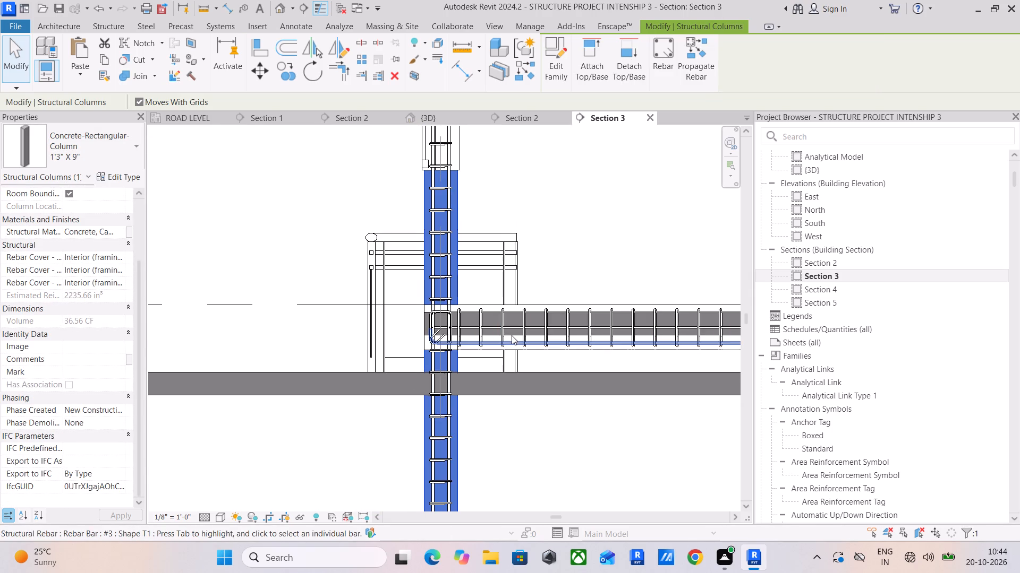
shift+middle_drag(528, 334, 438, 346)
scroll(438, 346, down, 5)
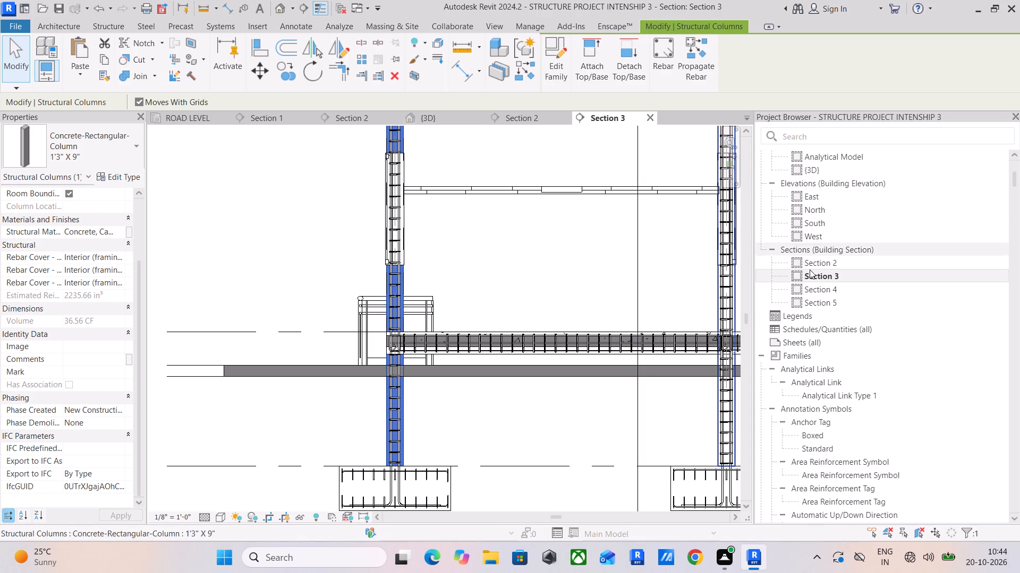
Examine the bars and rebar cover properties of the front corner column below grid D in the GROUND FLOOR F.F.L plan.
scroll(810, 270, up, 9)
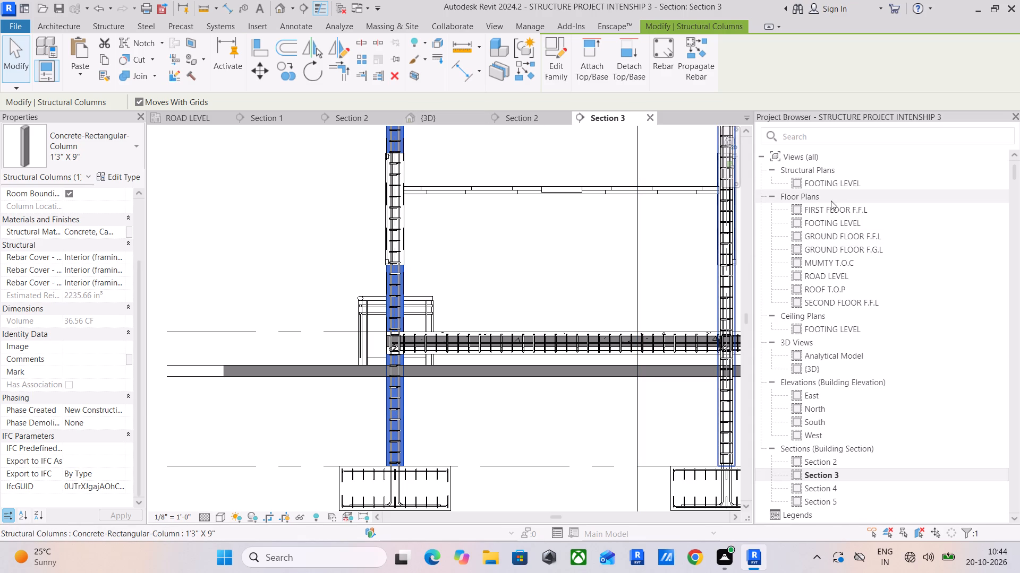
double_click(836, 231)
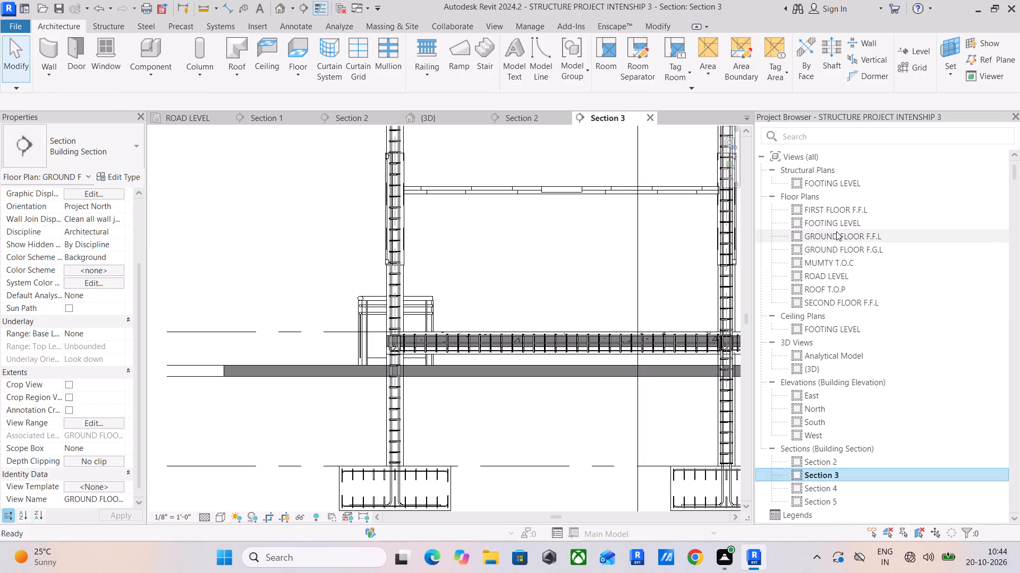
scroll(356, 371, up, 6)
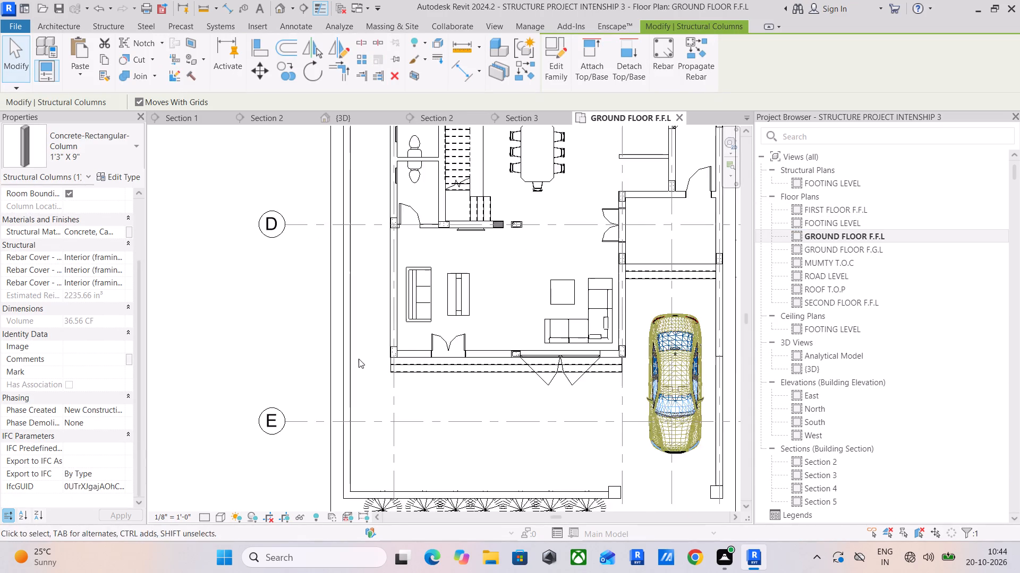
scroll(412, 345, up, 14)
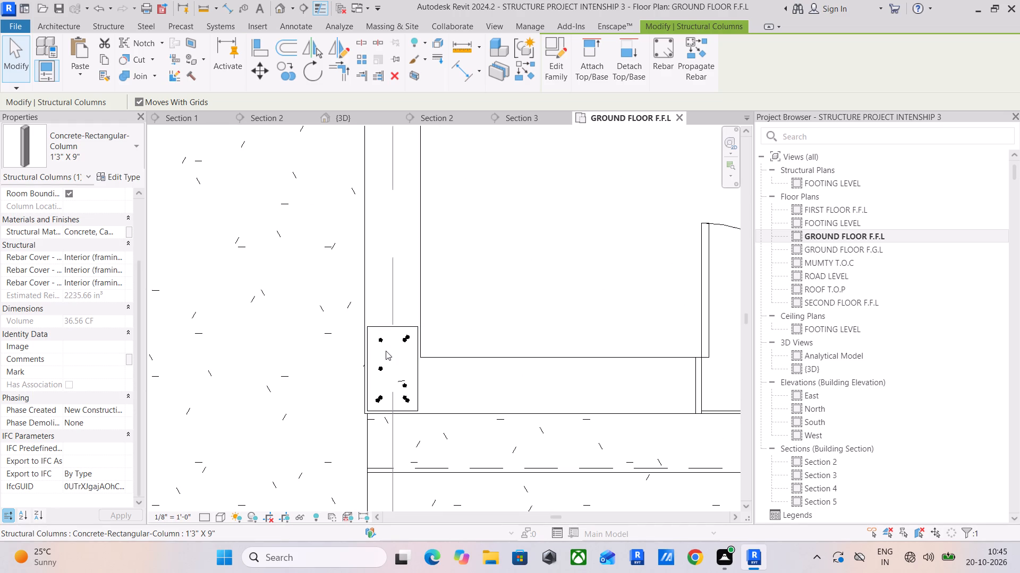
click(418, 368)
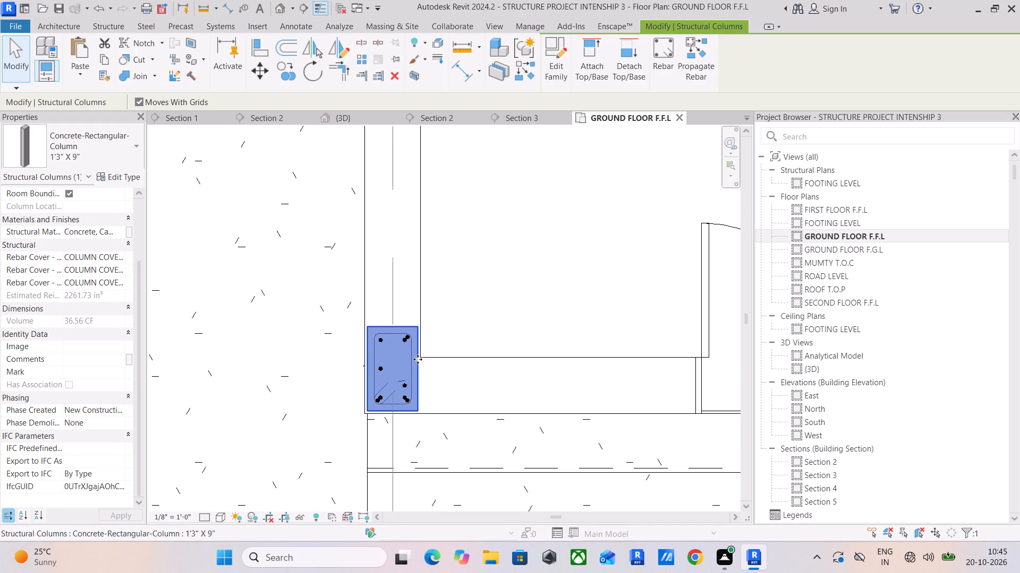
scroll(501, 353, down, 5)
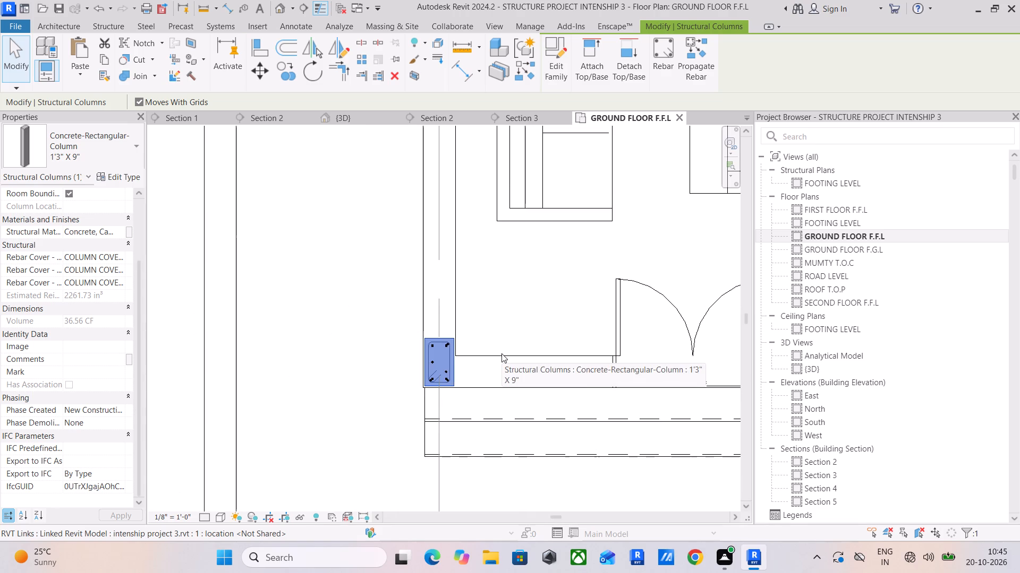
scroll(501, 353, down, 4)
middle_drag(509, 351, 396, 433)
scroll(399, 427, down, 5)
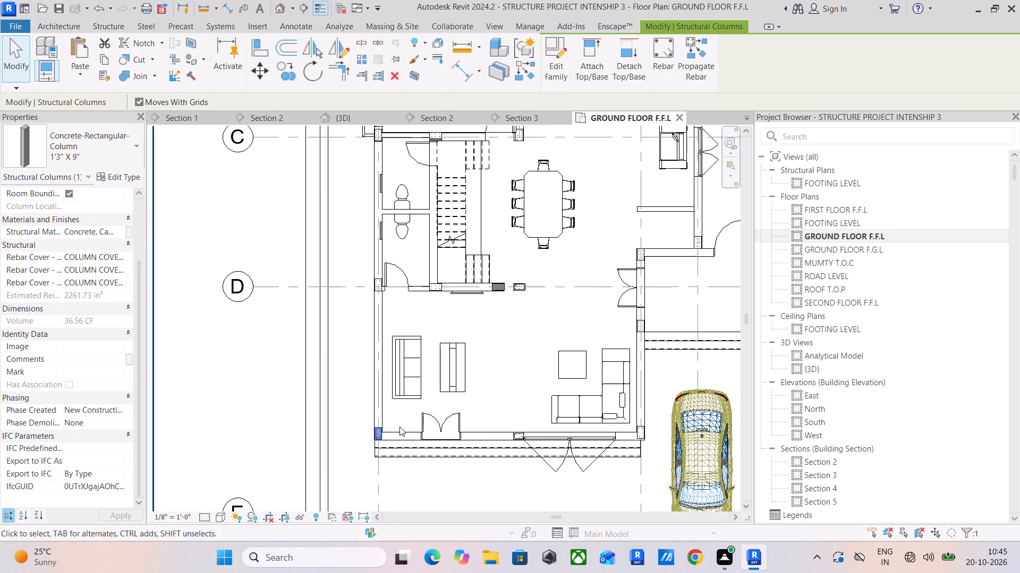
scroll(417, 419, down, 1)
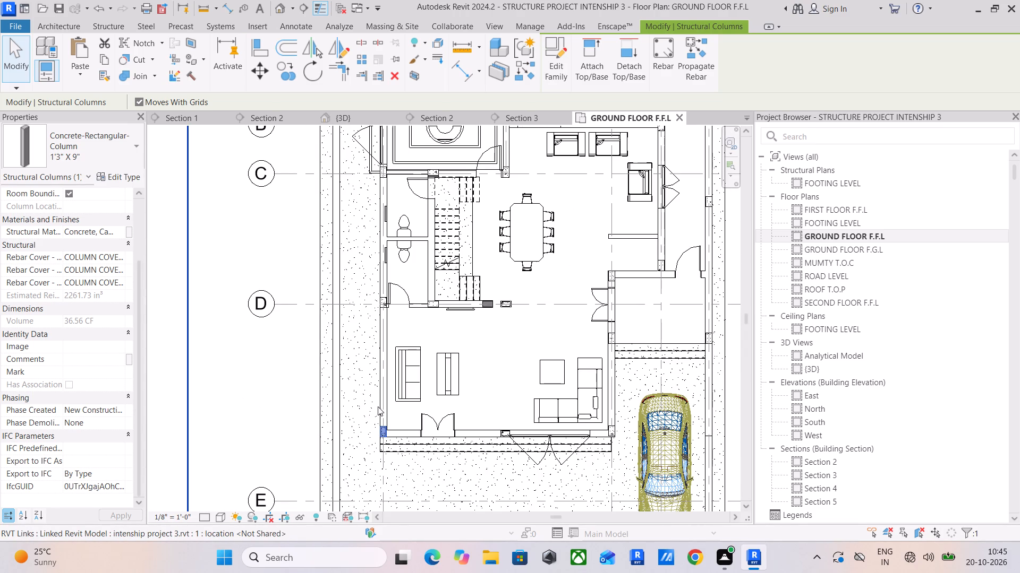
Temporarily hide the linked architectural model in the GROUND FLOOR F.F.L plan.
click(382, 405)
text(HH)
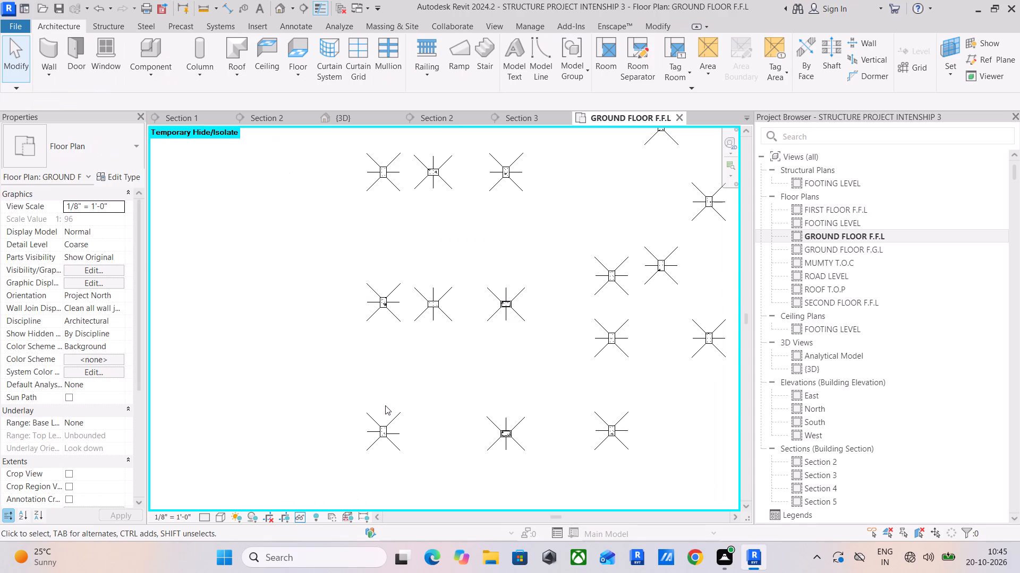
Examine the column reinforcement in the ground floor plan, selecting a #6 Shape 17A bar and all matching bars, and clear the selection.
scroll(413, 393, down, 3)
scroll(467, 319, up, 3)
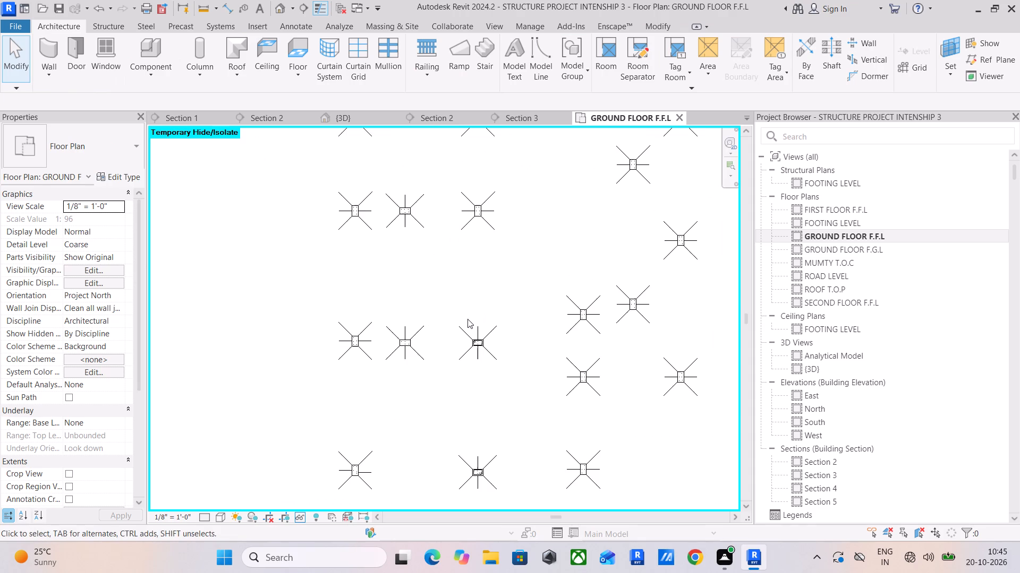
scroll(368, 343, up, 5)
scroll(368, 343, down, 4)
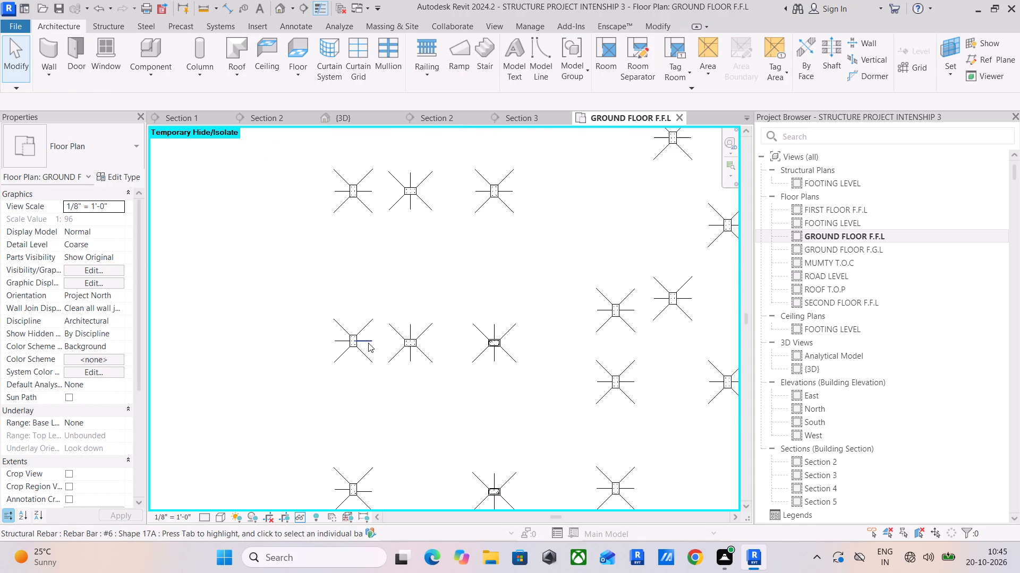
scroll(373, 350, down, 2)
click(420, 359)
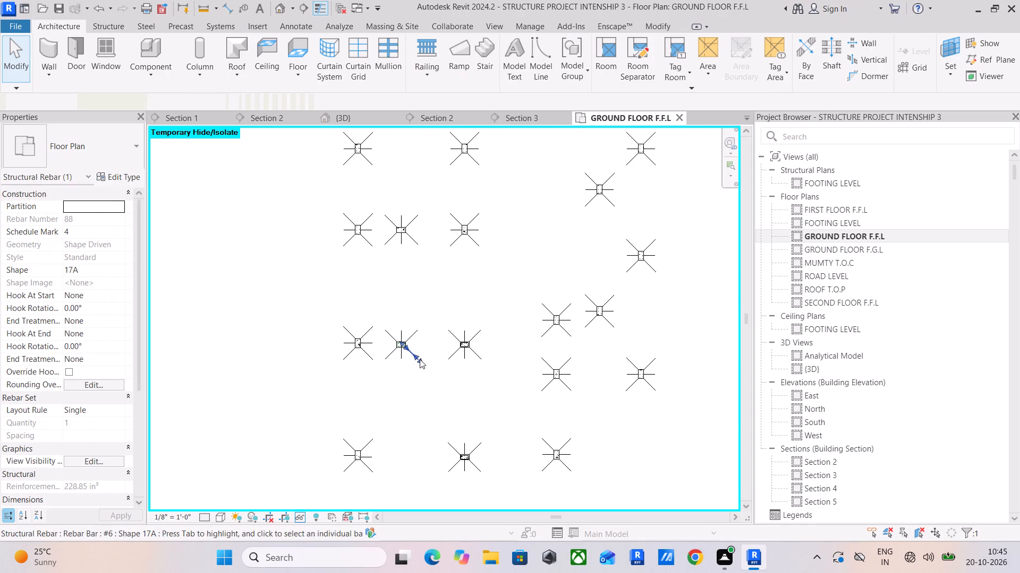
text(DS)
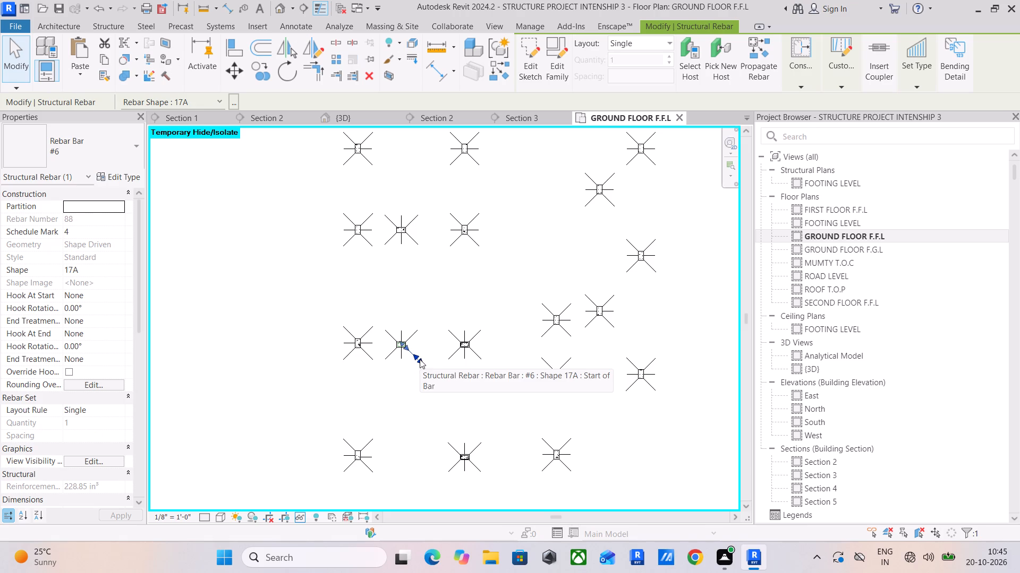
text(SA)
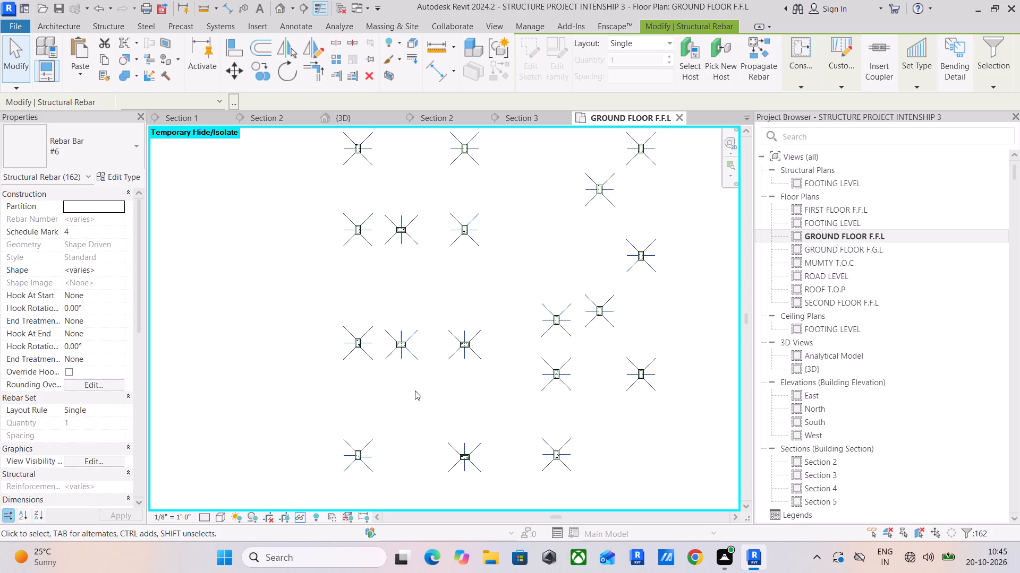
key(Escape)
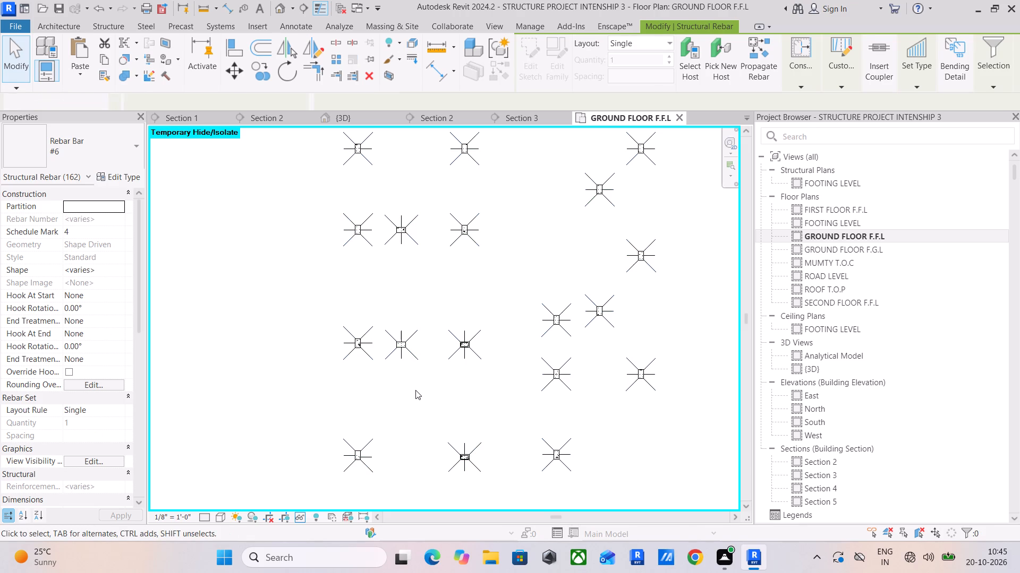
key(Escape)
key(Escape)
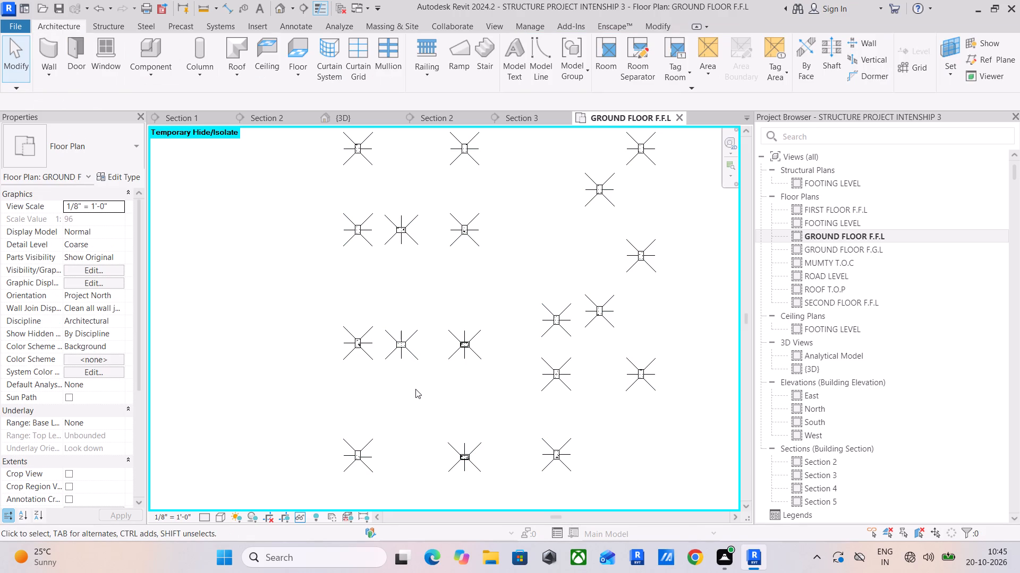
scroll(415, 389, down, 5)
scroll(419, 387, up, 5)
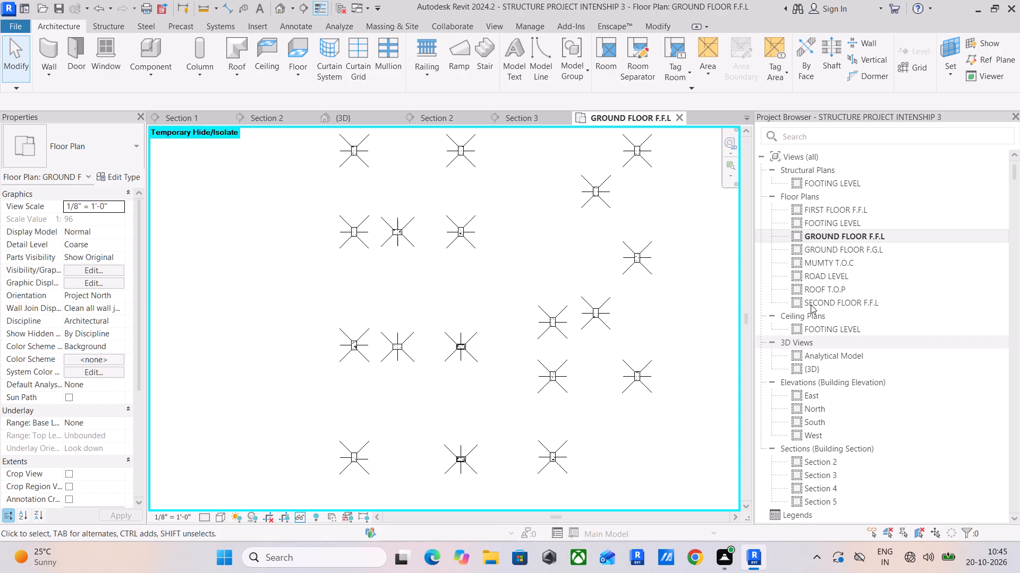
Check the FOOTING LEVEL floor plan and temporarily hide the linked architectural model in the FIRST FLOOR F.F.L plan.
double_click(829, 220)
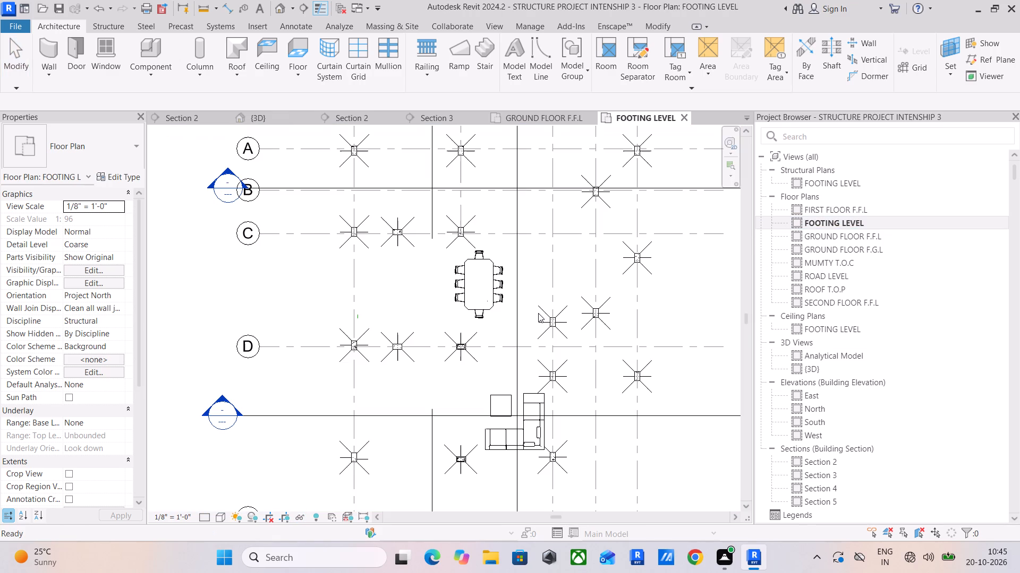
double_click(830, 211)
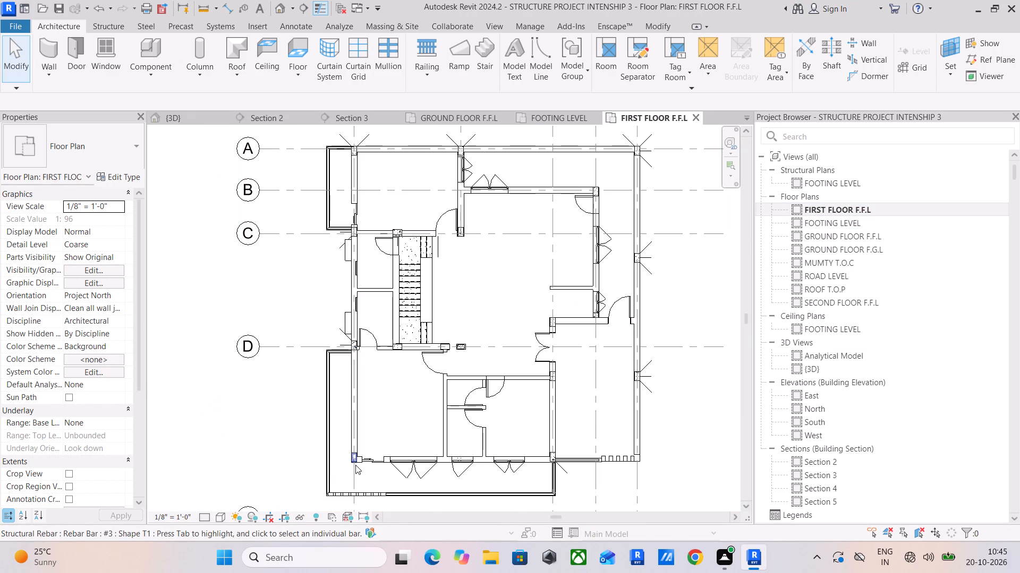
click(330, 469)
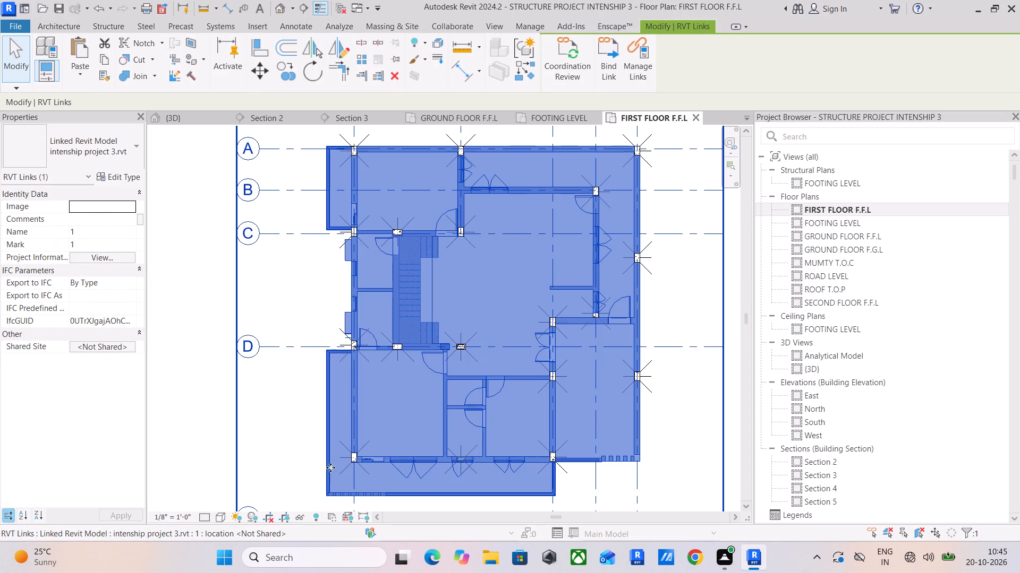
text(HH)
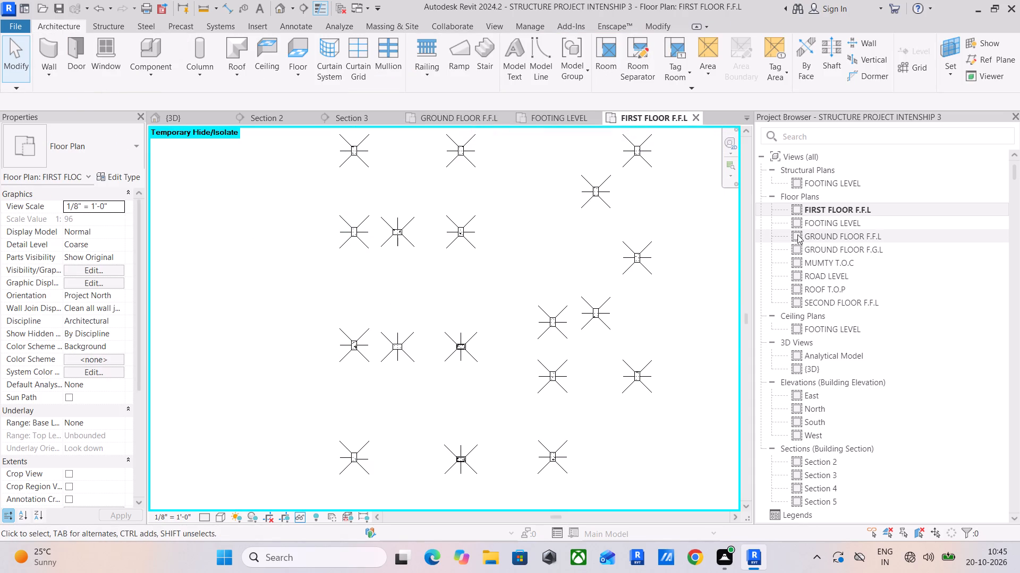
Examine the footing and column reinforcement layout in the FOOTING LEVEL structural plan.
click(822, 186)
click(822, 186)
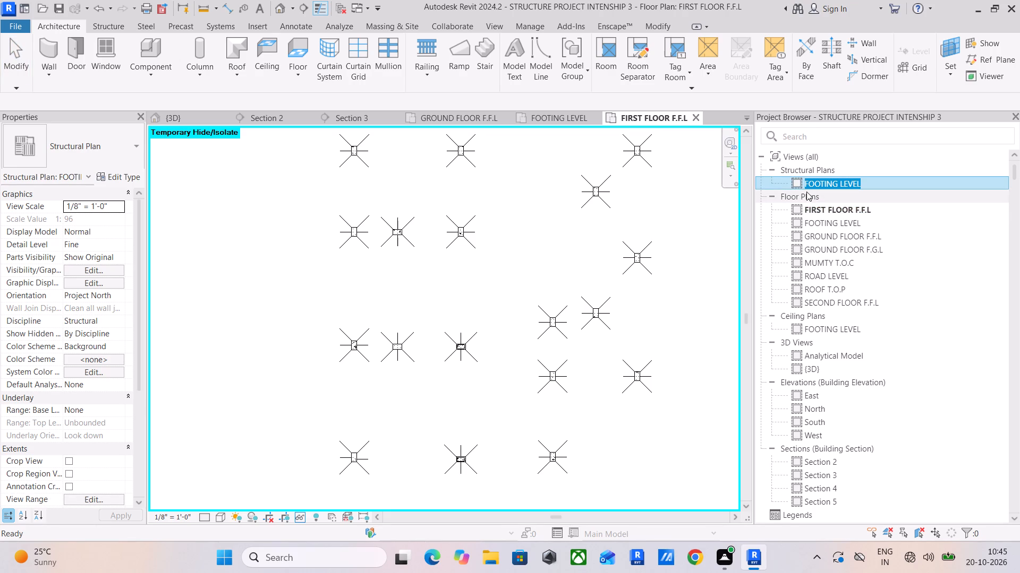
click(869, 179)
click(874, 201)
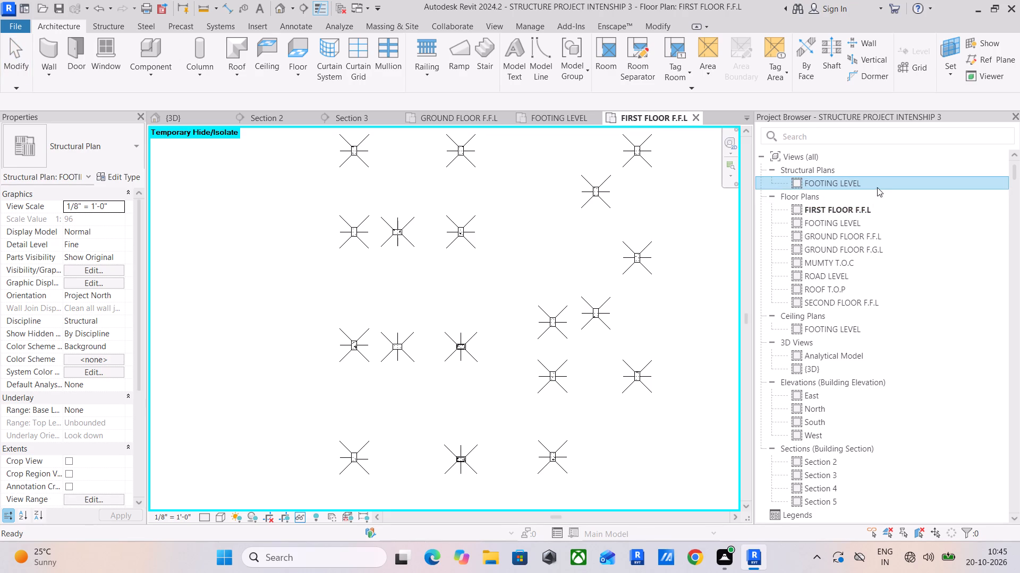
double_click(877, 186)
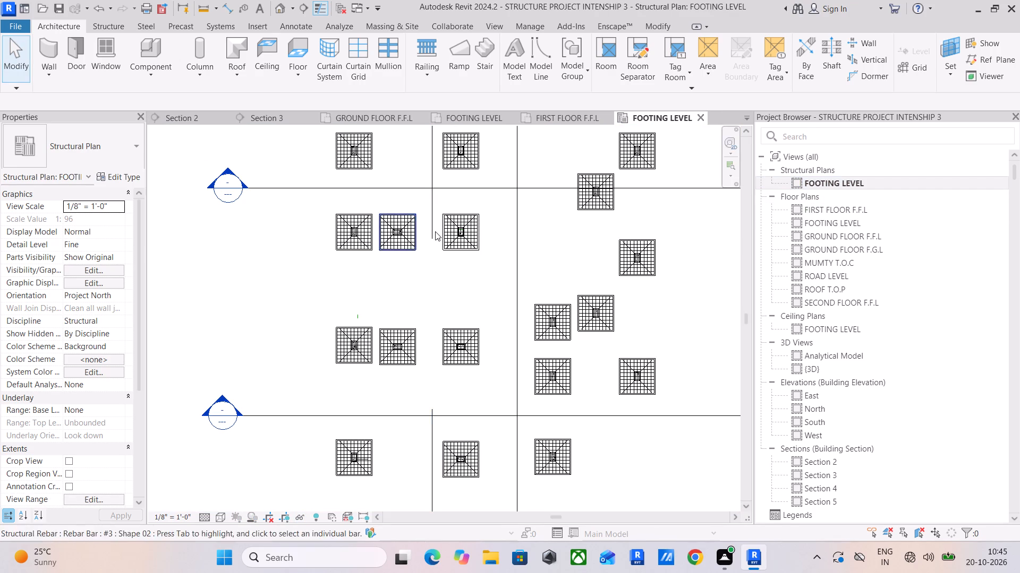
scroll(435, 231, up, 5)
scroll(527, 242, up, 4)
scroll(527, 242, down, 3)
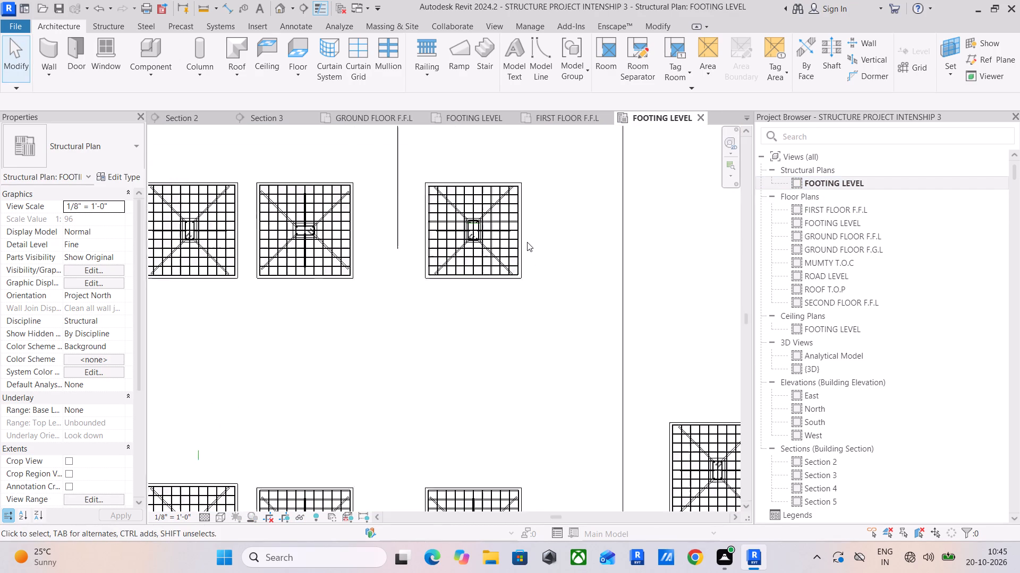
scroll(527, 242, down, 6)
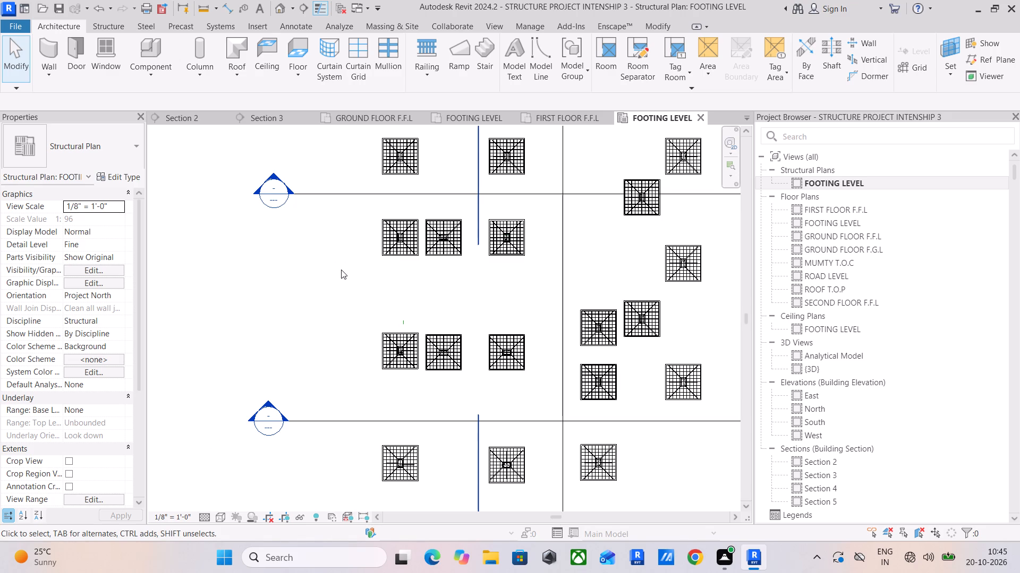
Close the earlier project's unneeded plan and reference views and switch to the ROAD LEVEL structural plan of Project1.
click(605, 116)
click(595, 115)
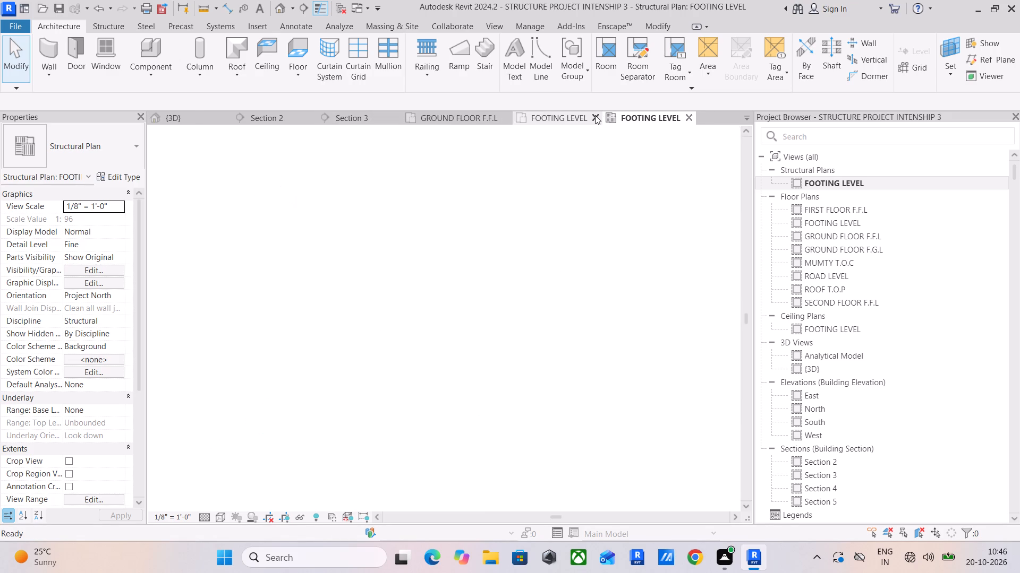
click(591, 118)
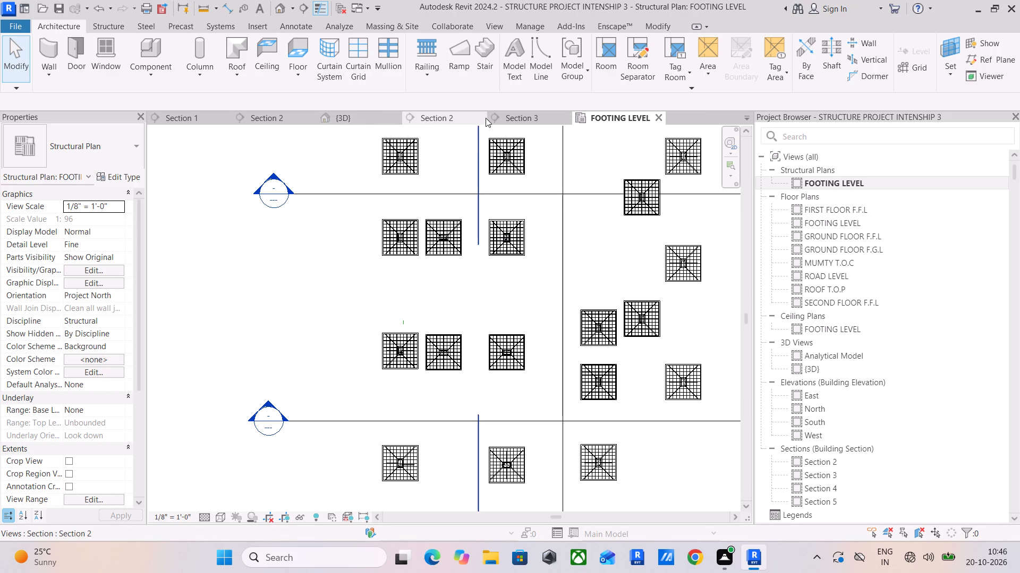
click(480, 117)
click(480, 117)
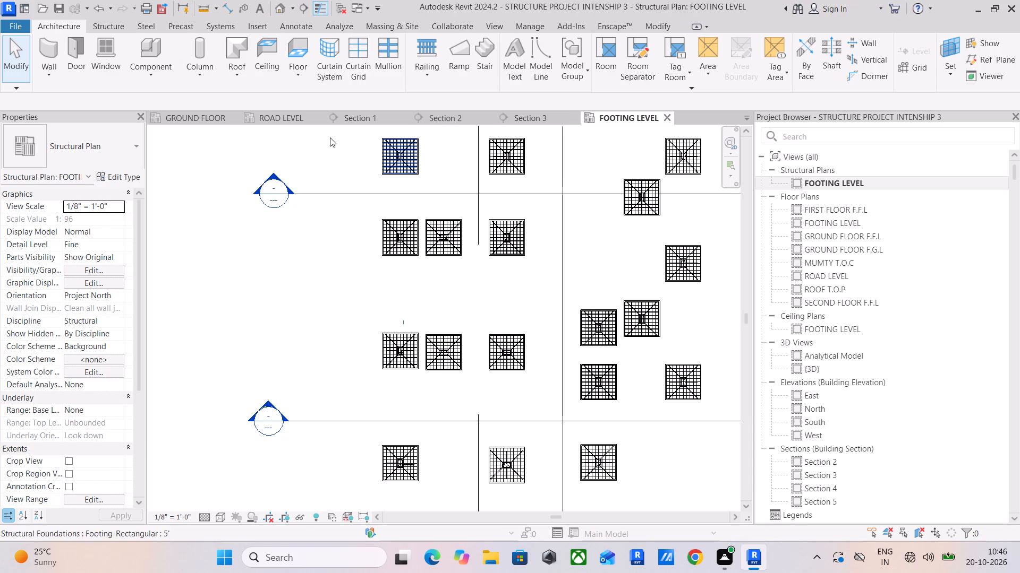
click(284, 119)
Add a rebar cover setting named COLUMN COVER with a 1" value.
scroll(342, 251, down, 3)
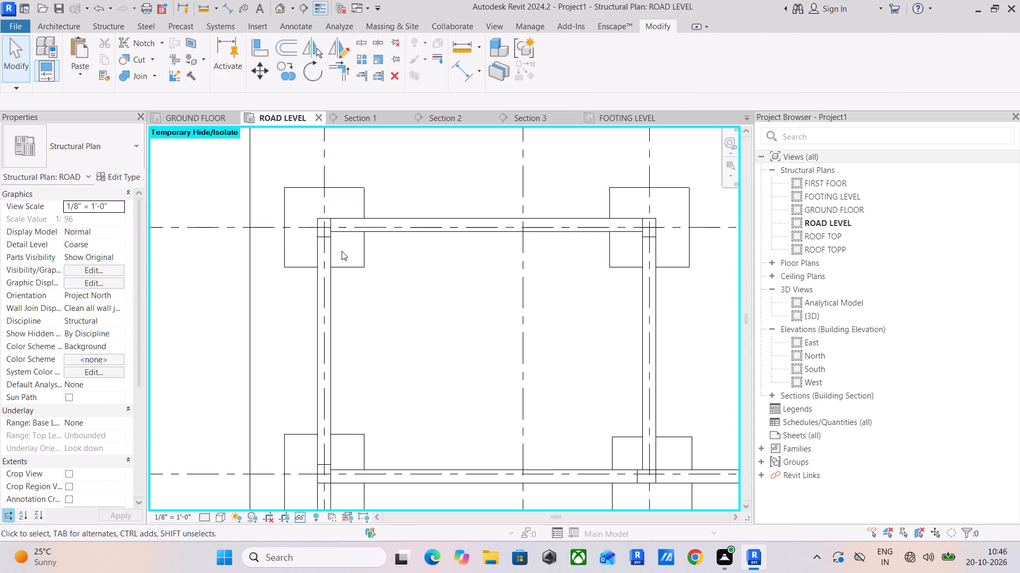
scroll(342, 251, down, 6)
middle_drag(345, 249, 394, 248)
middle_drag(409, 371, 429, 311)
scroll(392, 296, up, 3)
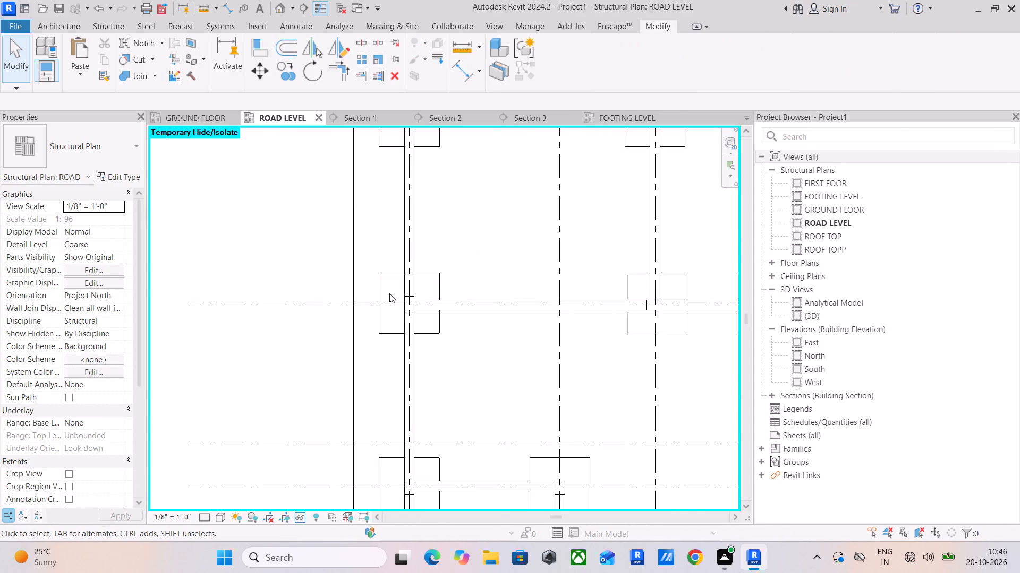
scroll(389, 293, up, 12)
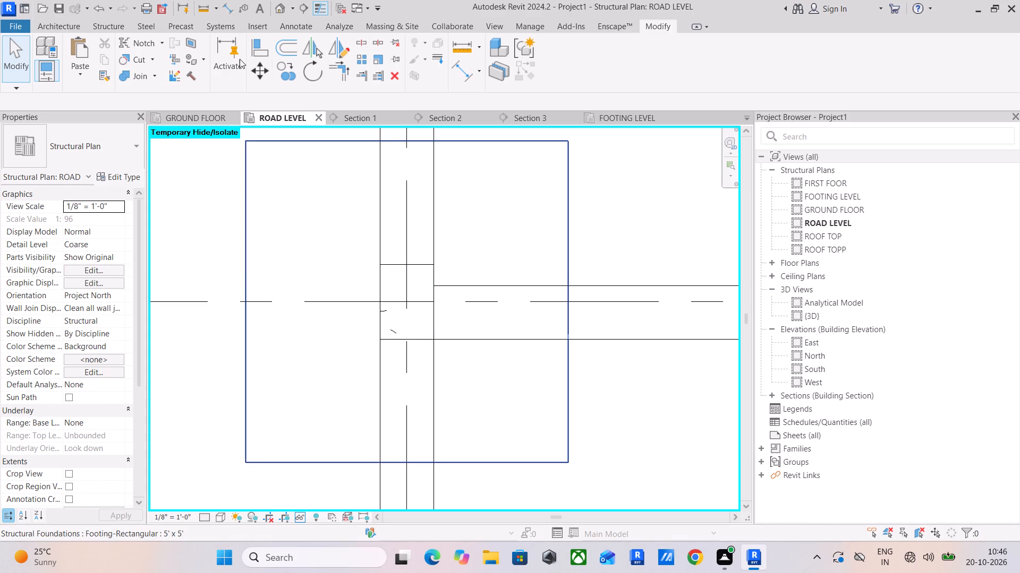
click(53, 30)
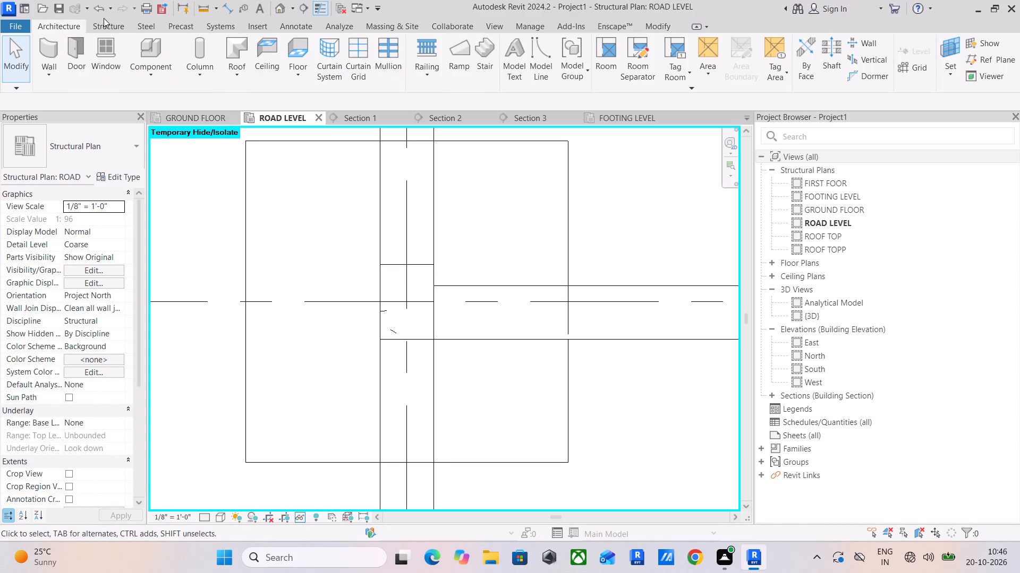
click(106, 18)
click(119, 23)
click(554, 60)
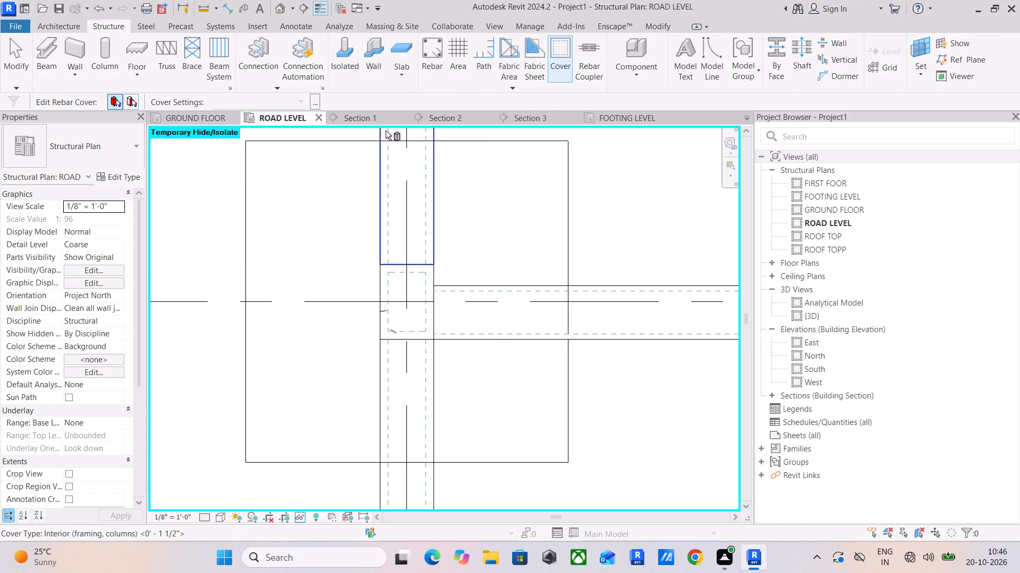
click(311, 102)
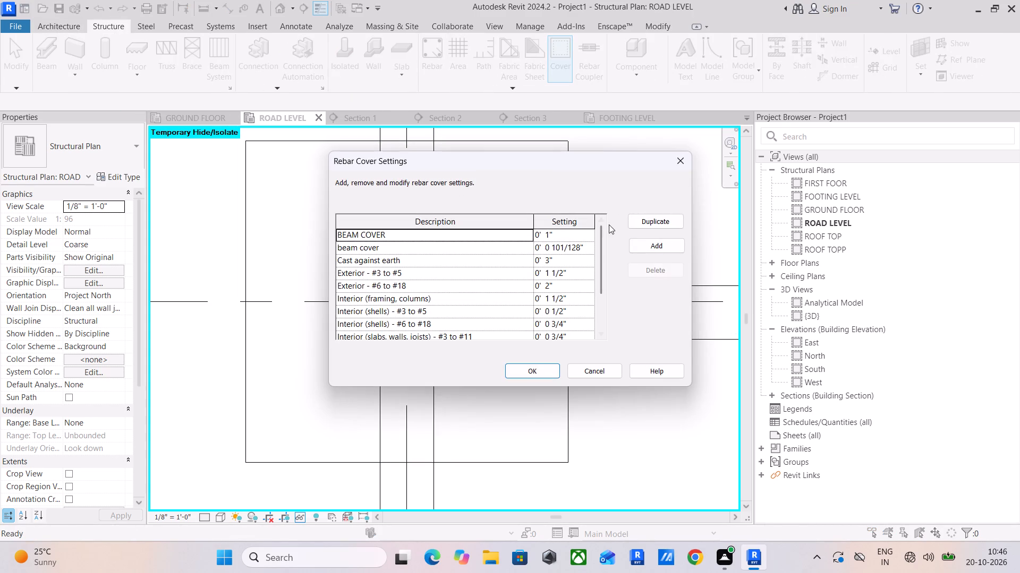
click(639, 249)
click(397, 325)
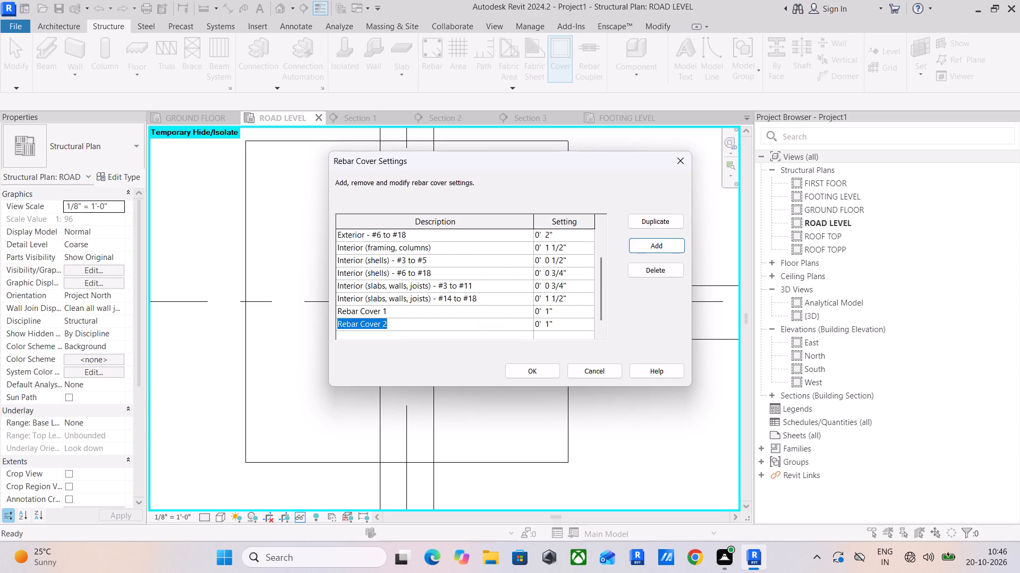
text(COLUN)
key(BackSpace)
text(MN)
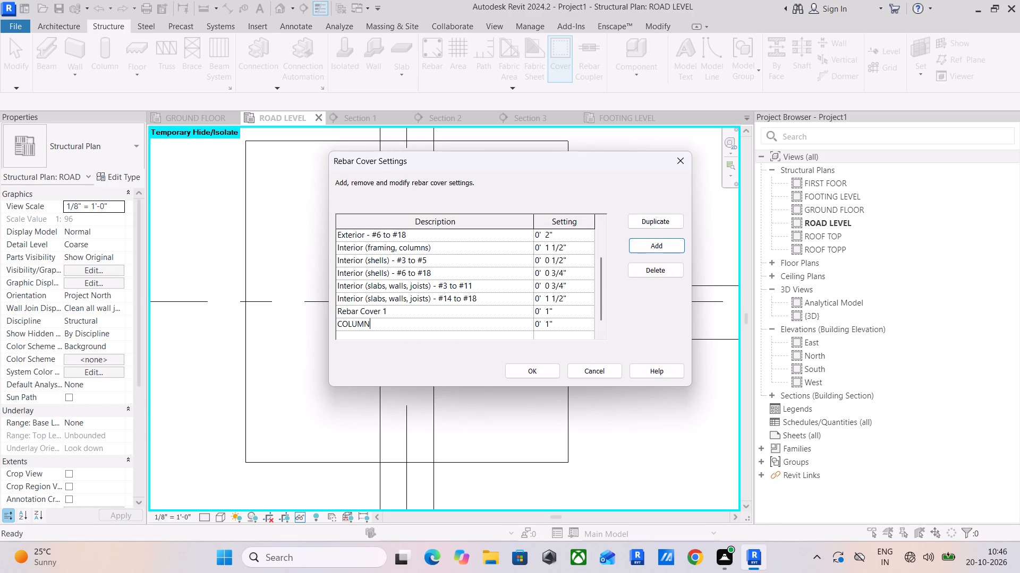
key(space)
text(COVER)
click(537, 371)
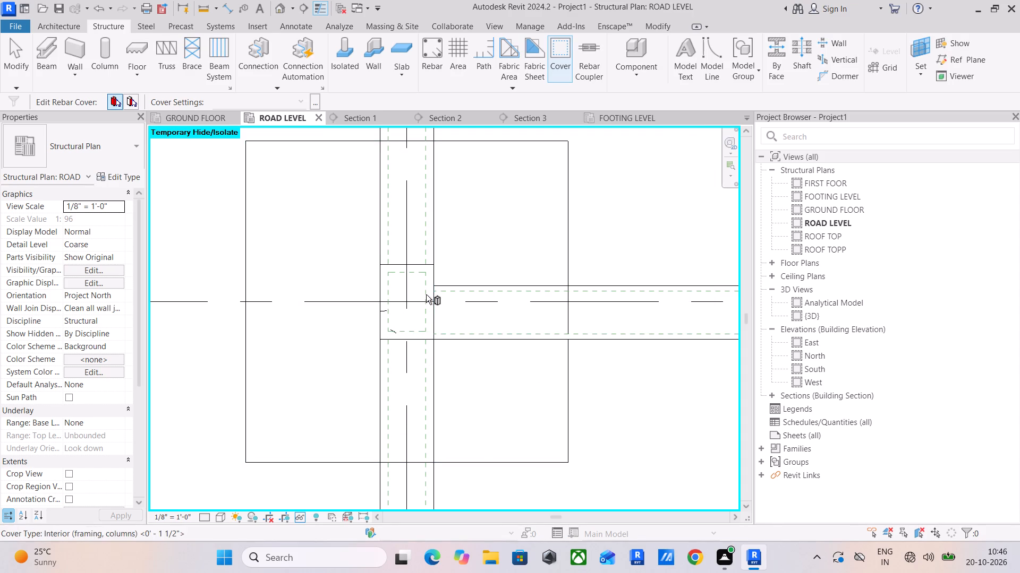
Place a #3 tie of shape T1 in the column at the beam junction, parallel to the work plane.
click(434, 65)
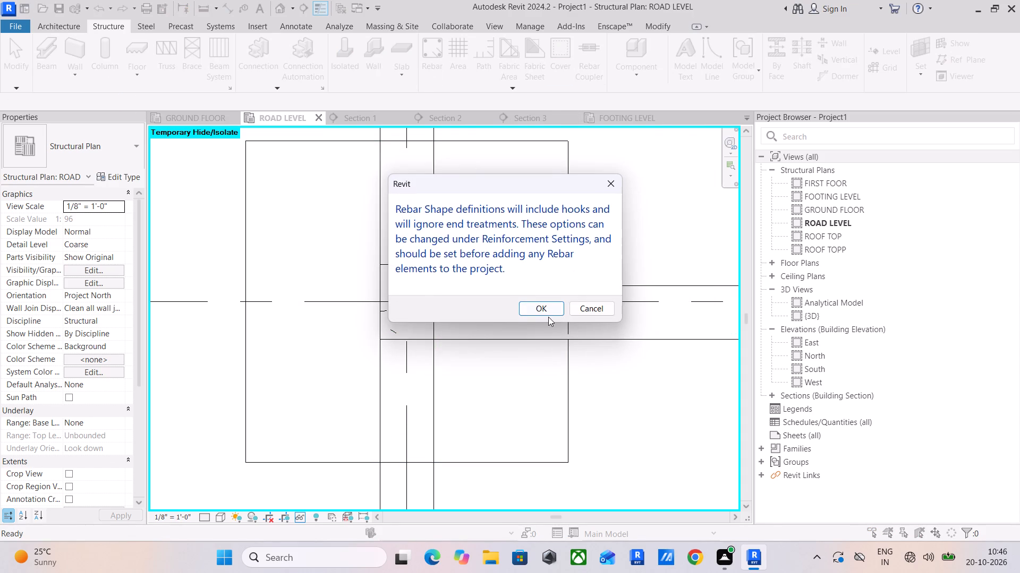
click(547, 310)
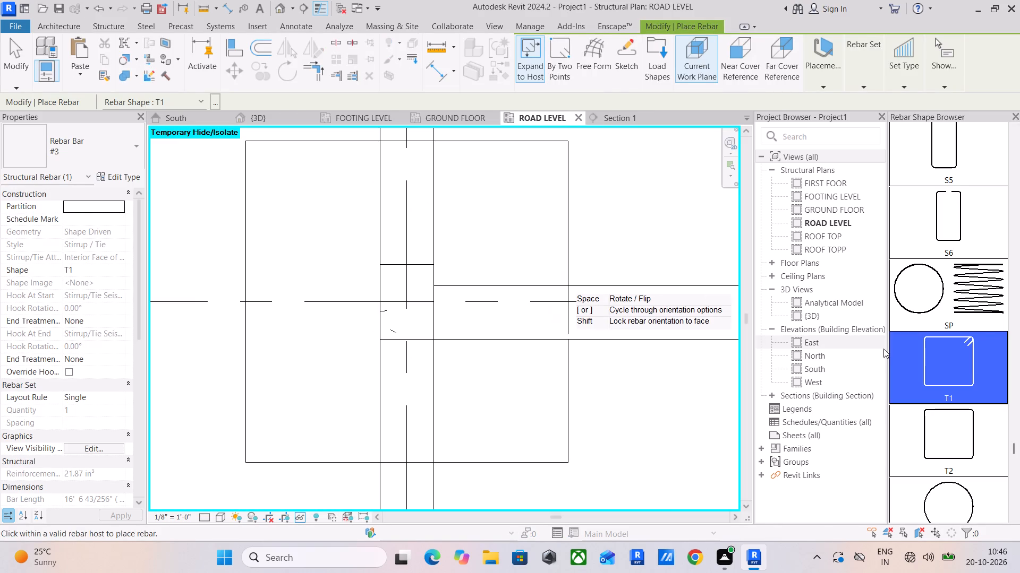
scroll(396, 305, up, 2)
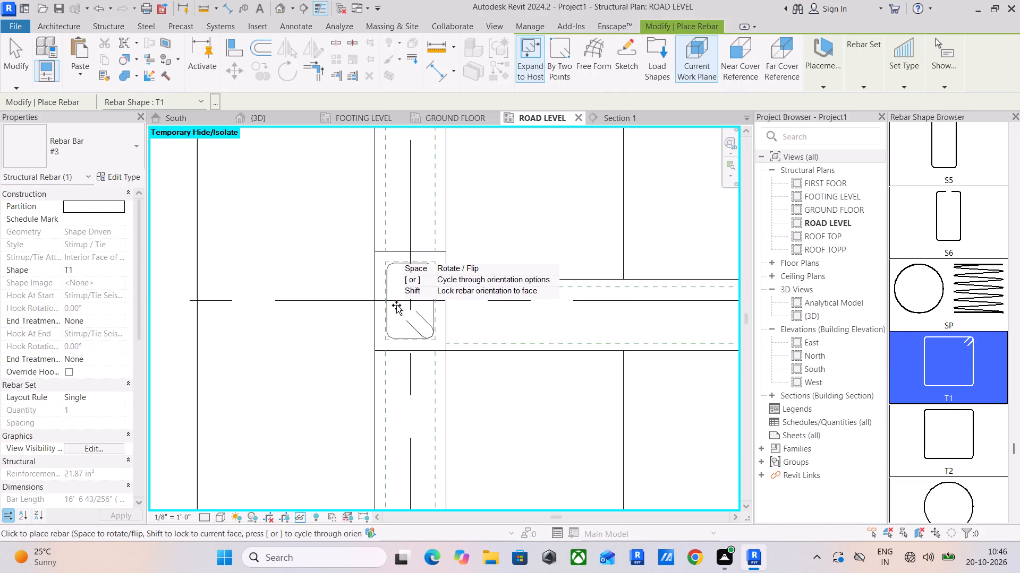
scroll(396, 305, up, 1)
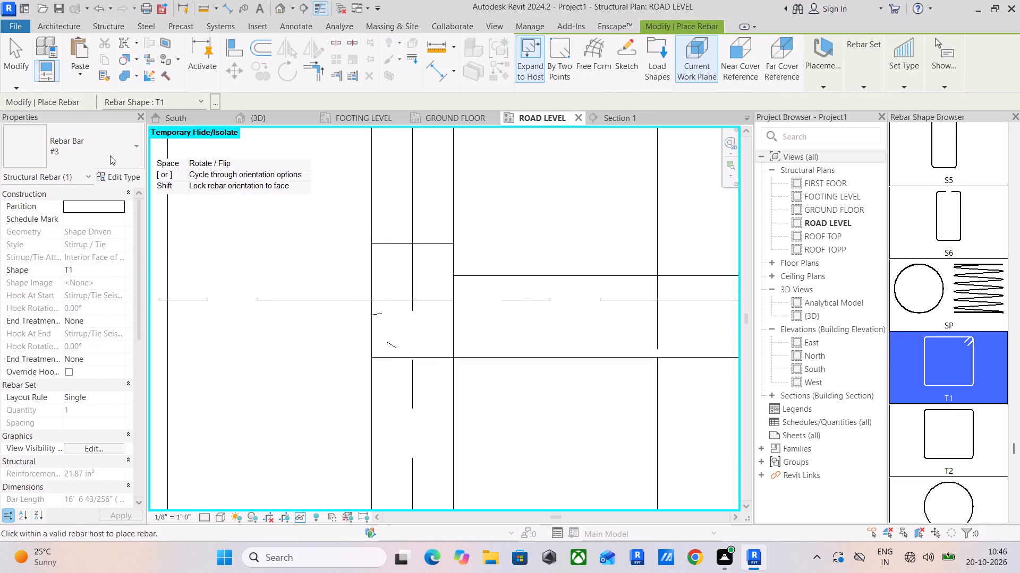
click(110, 153)
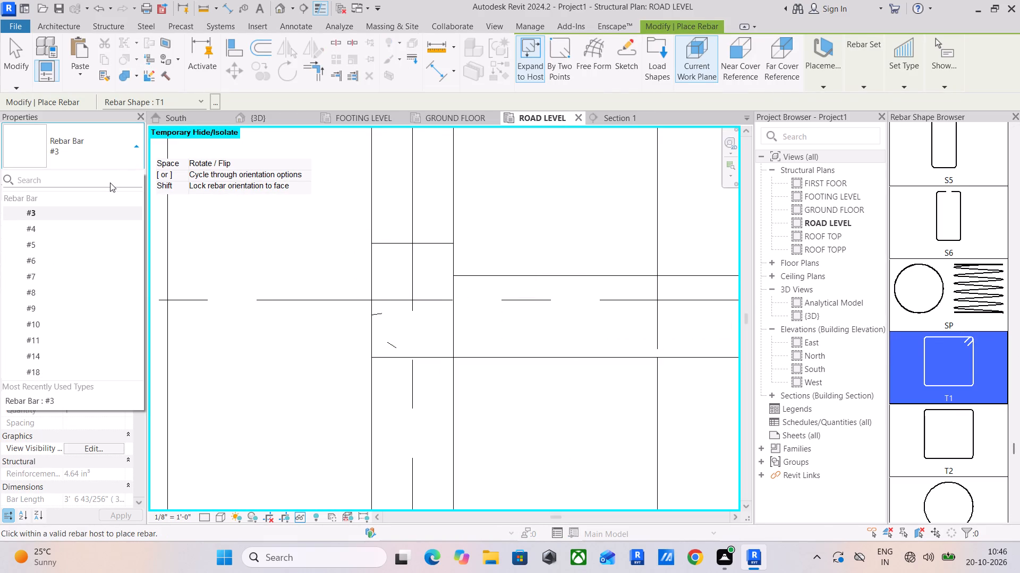
click(79, 226)
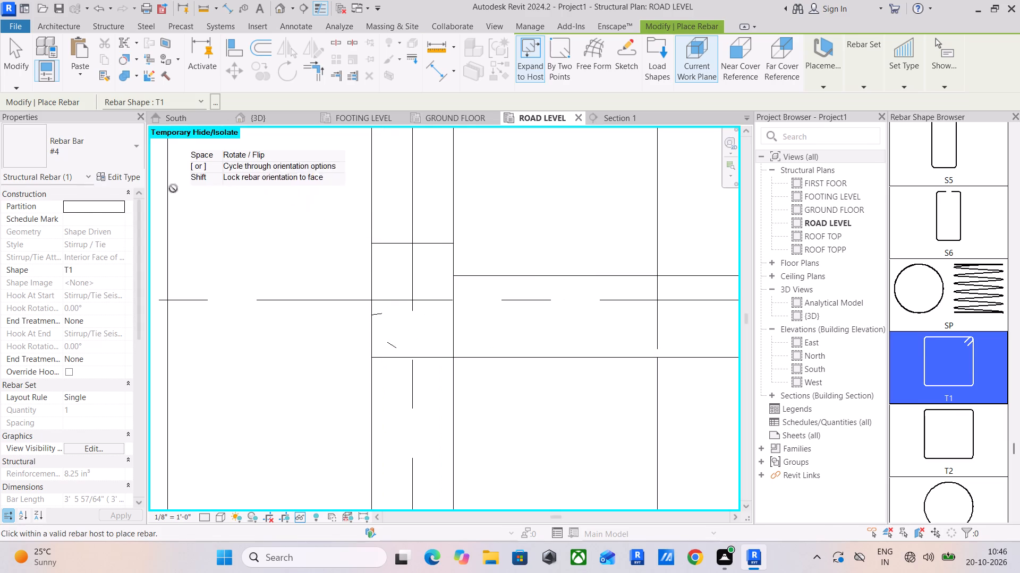
click(105, 156)
click(66, 214)
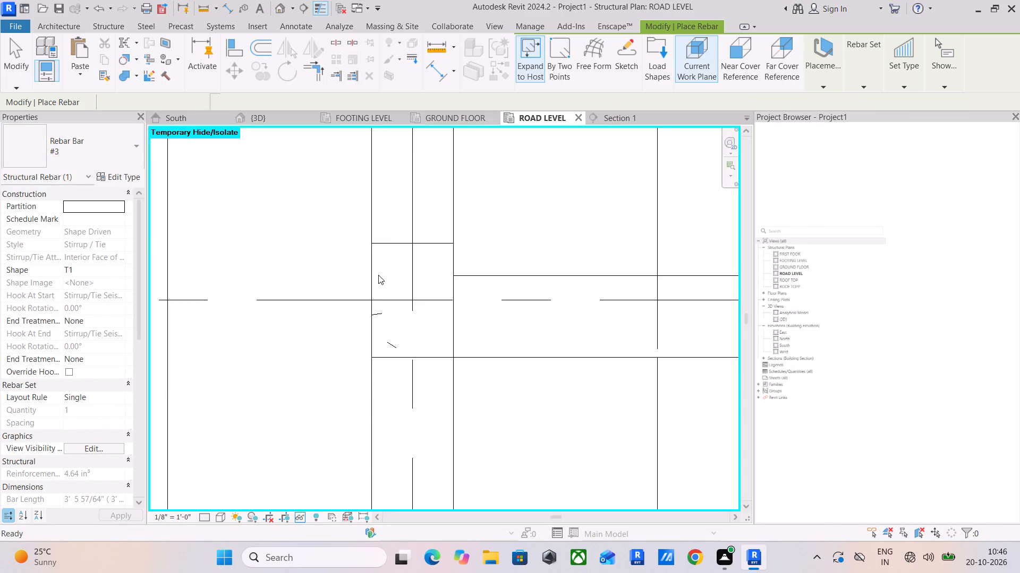
click(409, 278)
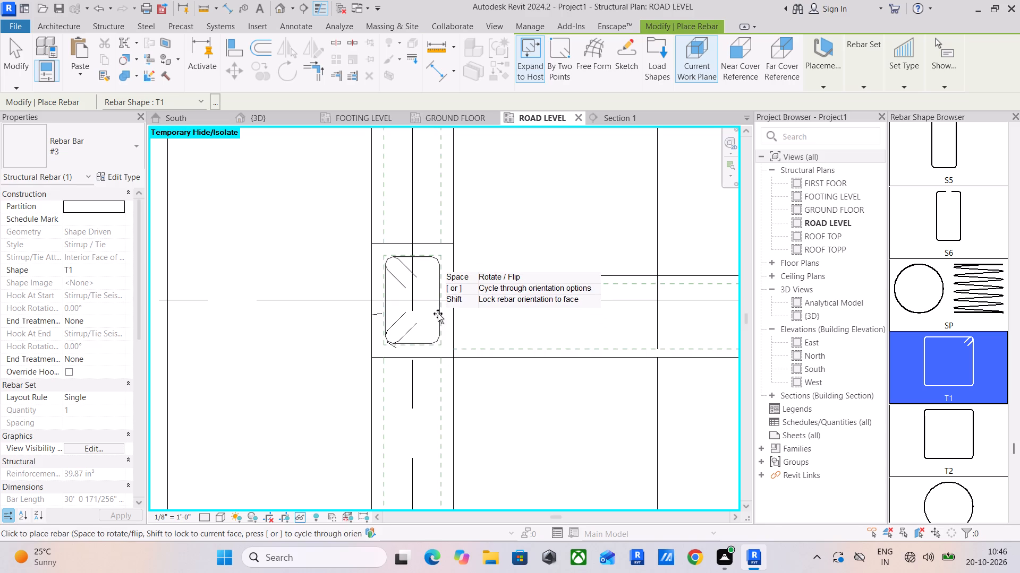
Set the ROAD LEVEL plan's detail level to Fine and end the tie placement.
click(215, 516)
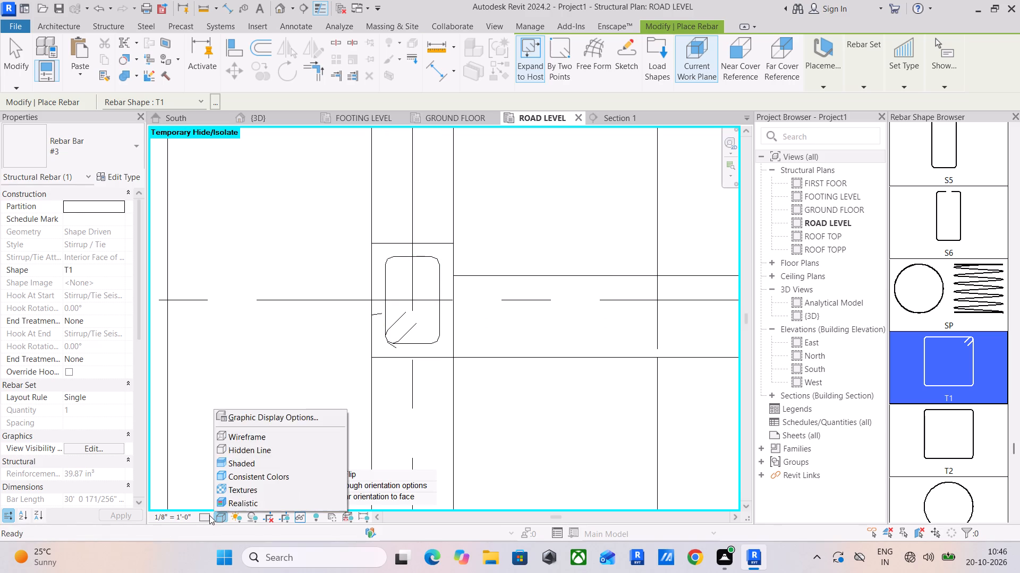
click(203, 515)
click(215, 500)
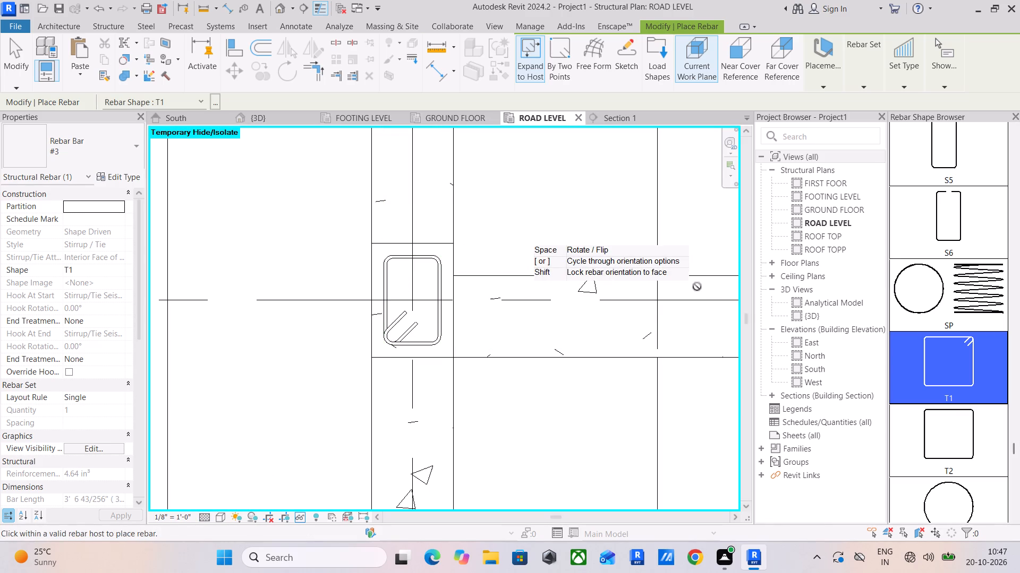
key(Escape)
Place a #4 straight bar of shape 00, perpendicular to cover, inside the column tie's upper-left corner.
scroll(946, 248, up, 3)
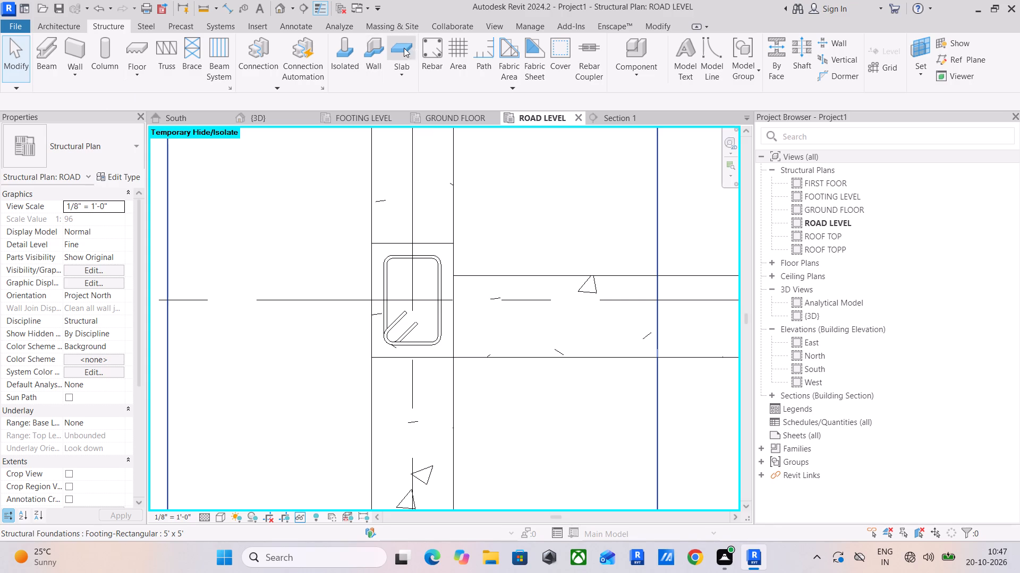
click(435, 52)
scroll(906, 352, up, 6)
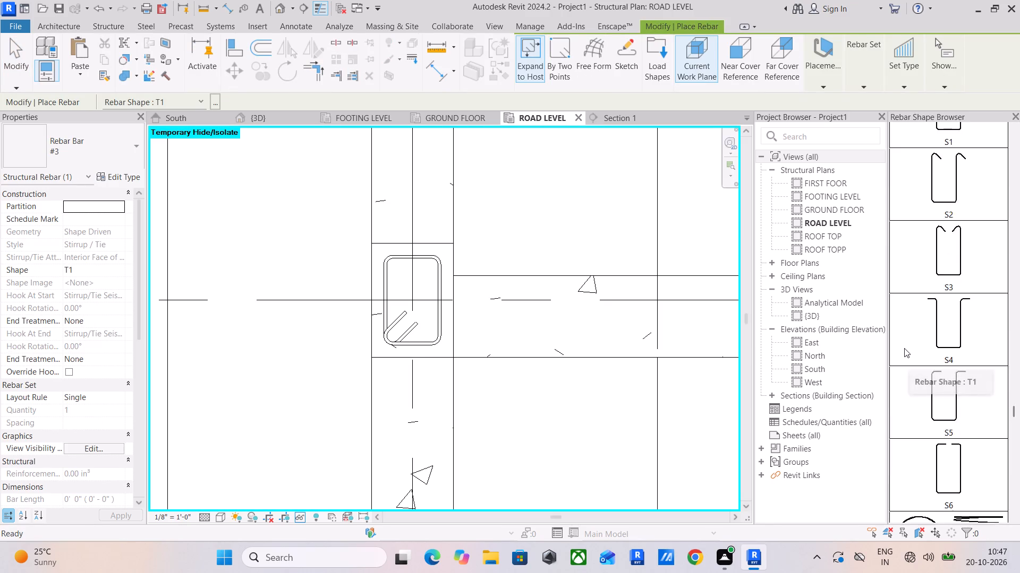
scroll(904, 348, up, 20)
scroll(904, 348, up, 20)
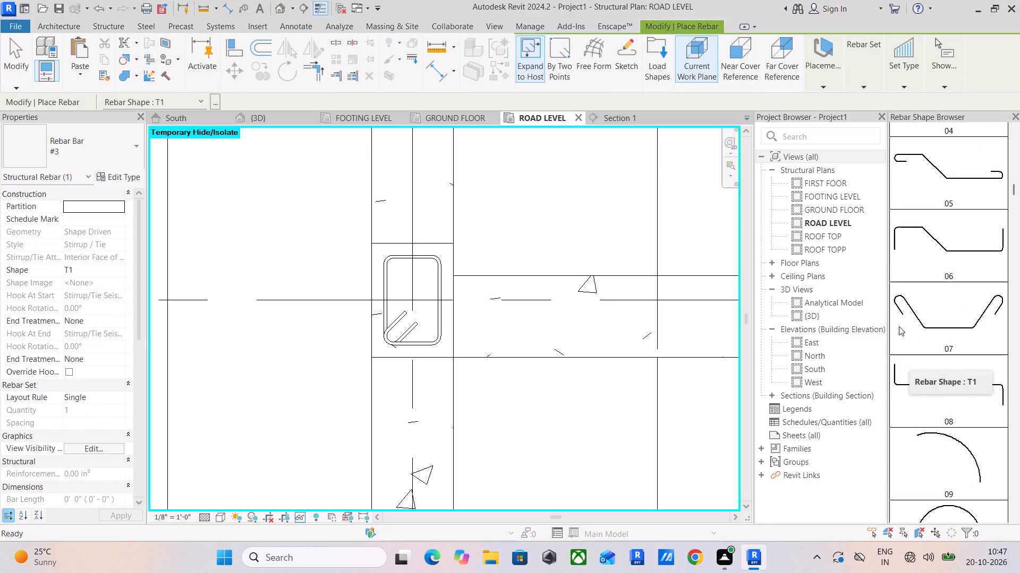
scroll(899, 326, up, 20)
scroll(899, 326, up, 1)
click(953, 129)
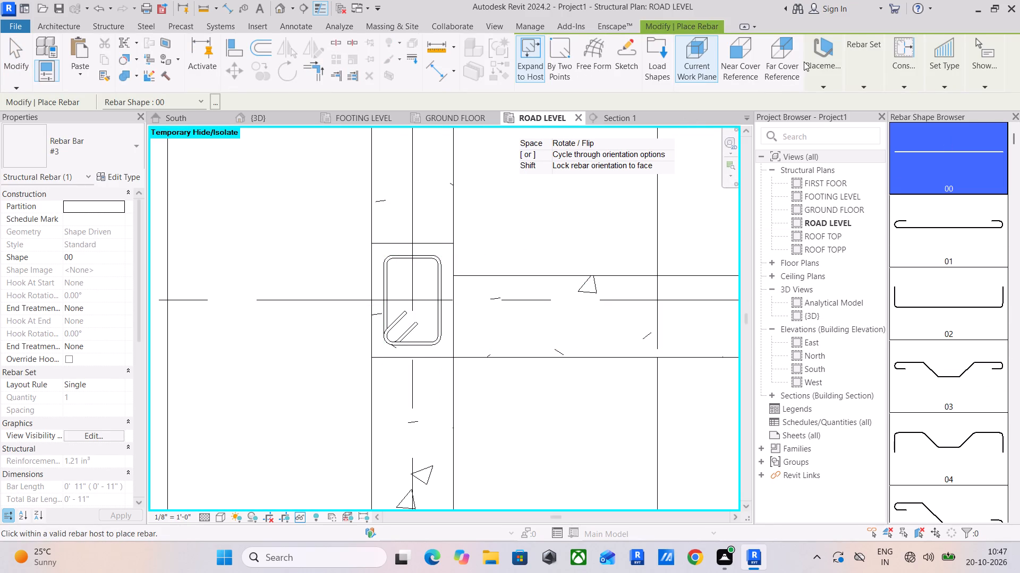
click(825, 82)
click(906, 110)
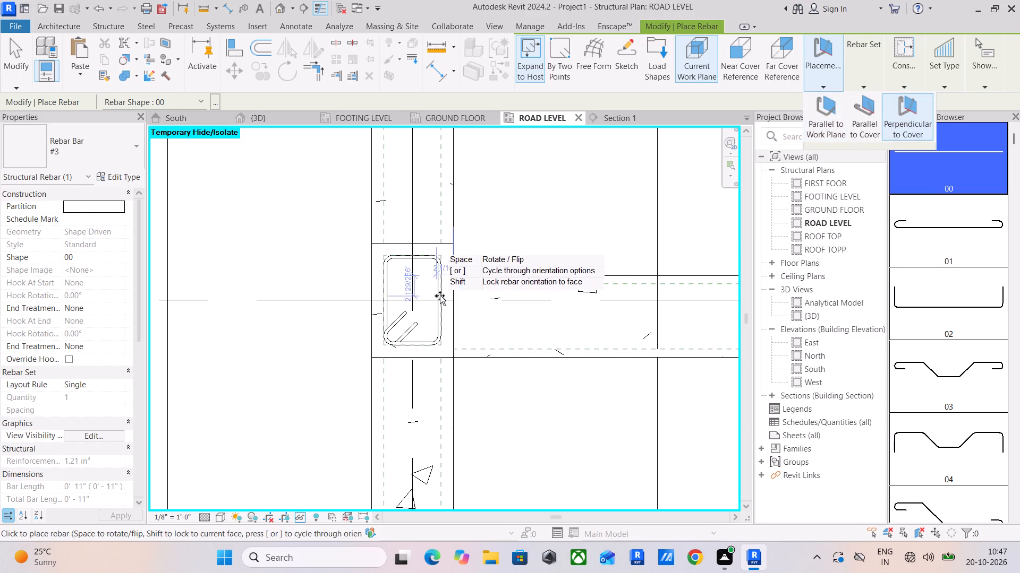
scroll(393, 266, up, 10)
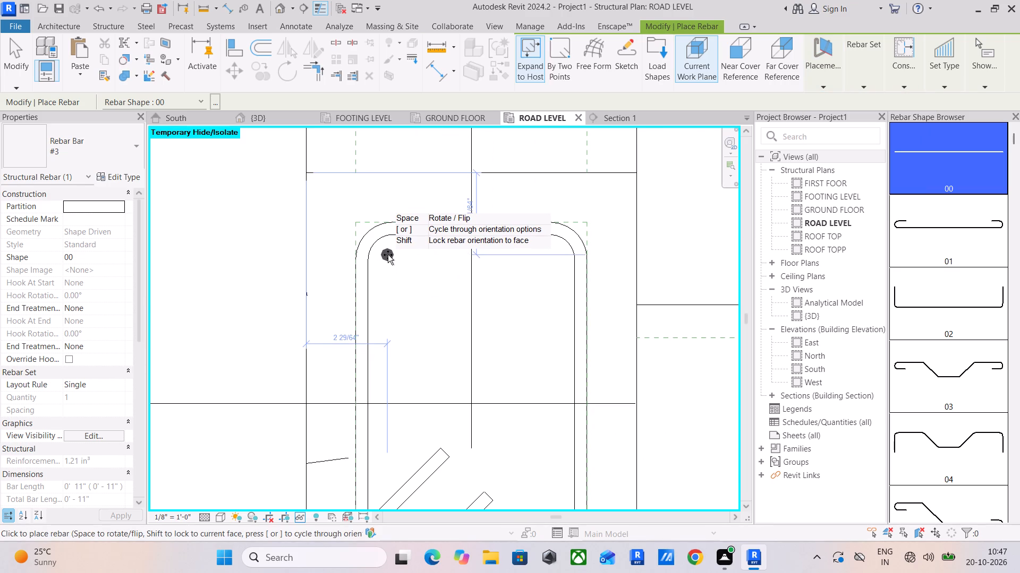
click(106, 162)
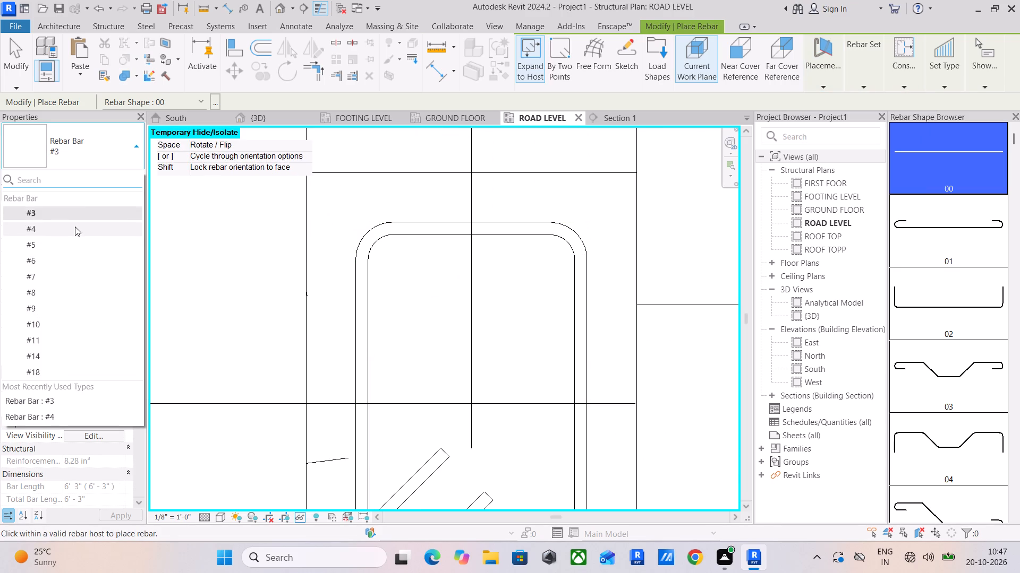
click(75, 227)
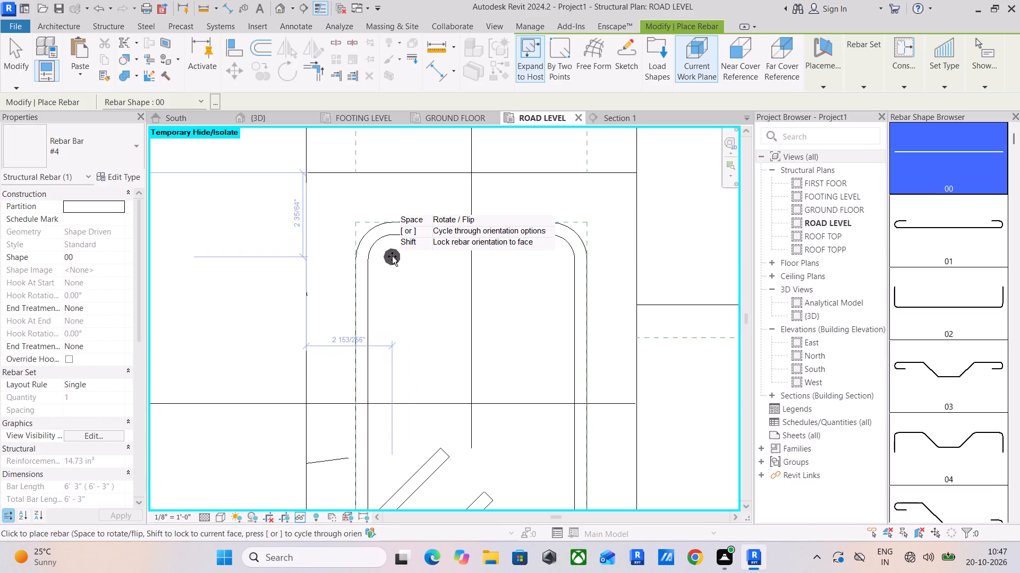
click(391, 256)
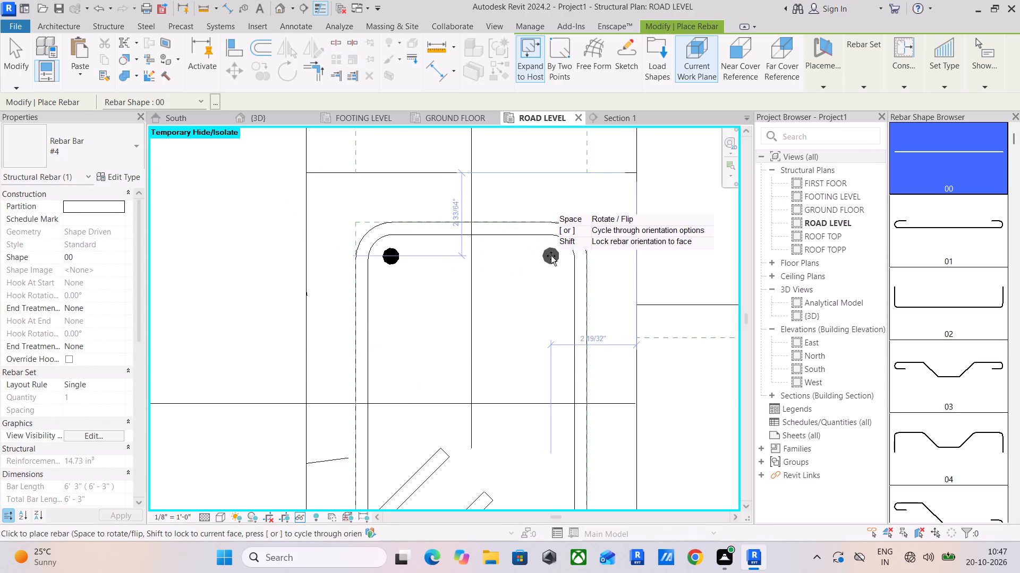
key(Escape)
Mirror a copy of the #4 bar about the column's vertical centreline into the tie's upper-right corner.
click(394, 258)
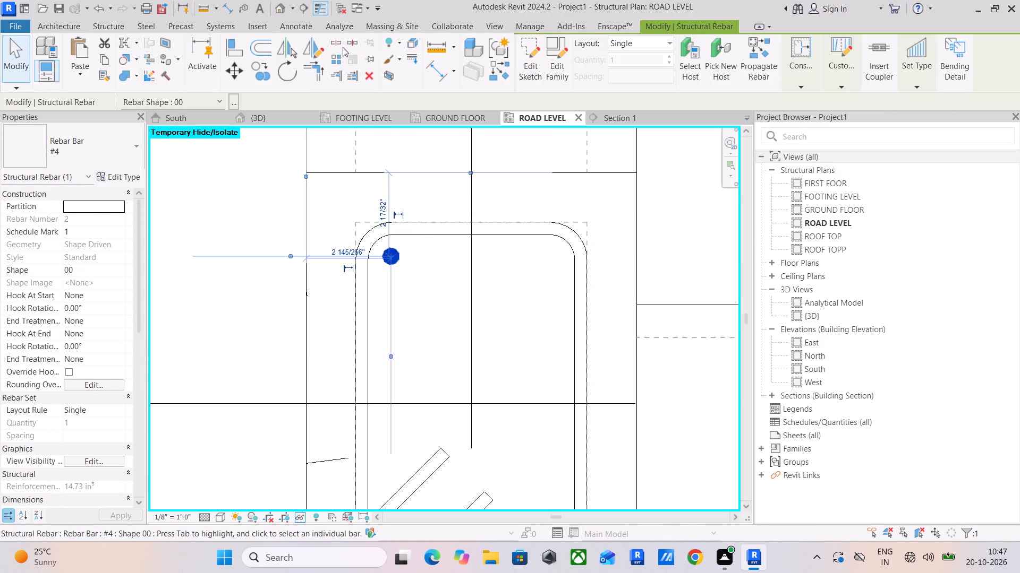
click(303, 44)
drag(469, 222, 471, 217)
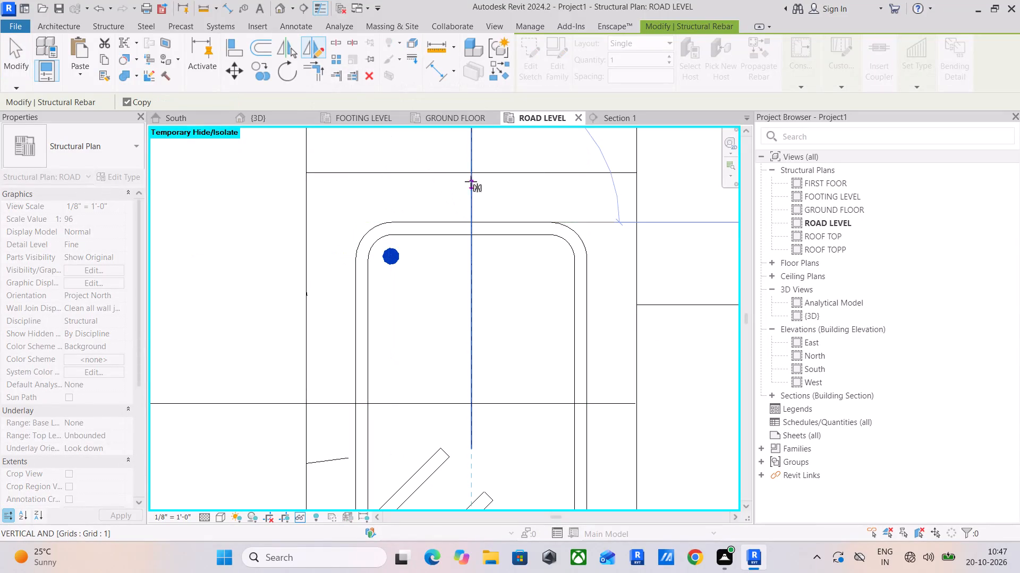
click(469, 179)
key(Escape)
scroll(465, 285, down, 3)
middle_drag(465, 285, 469, 220)
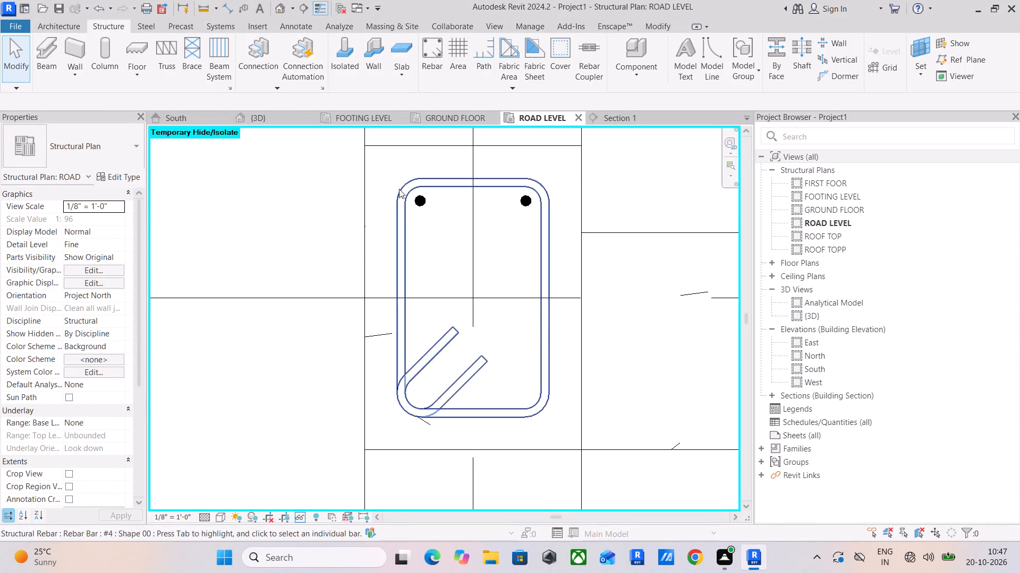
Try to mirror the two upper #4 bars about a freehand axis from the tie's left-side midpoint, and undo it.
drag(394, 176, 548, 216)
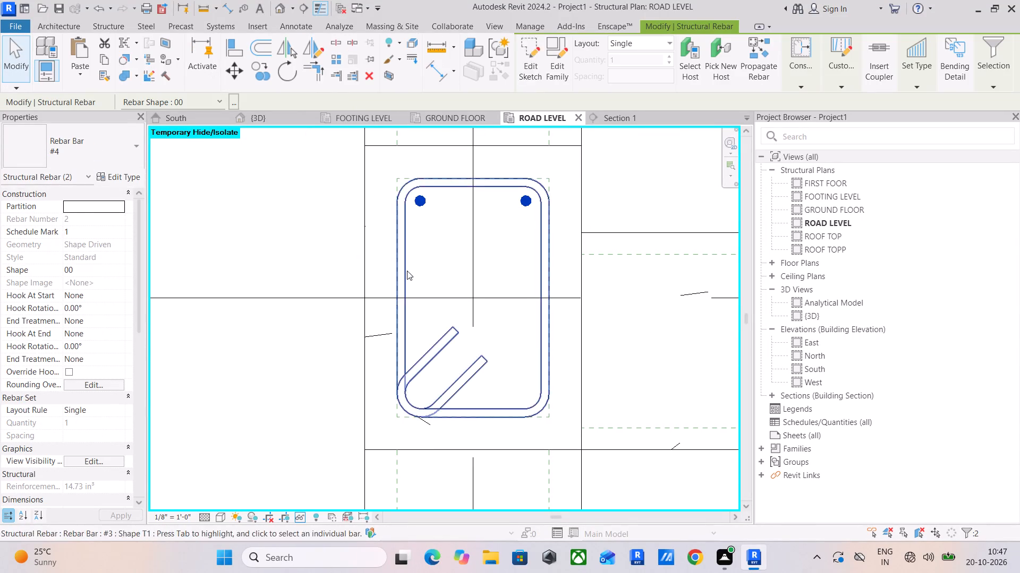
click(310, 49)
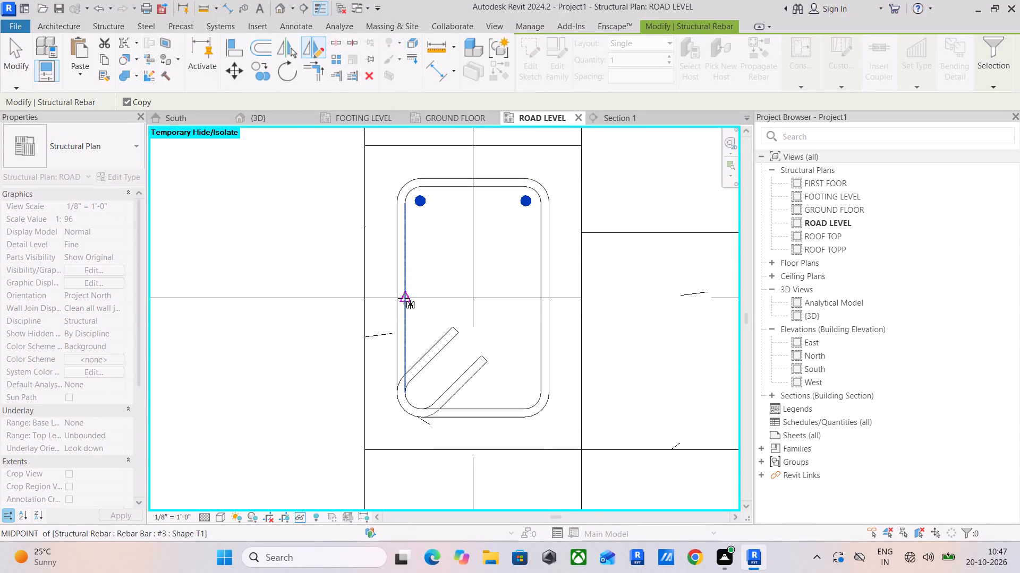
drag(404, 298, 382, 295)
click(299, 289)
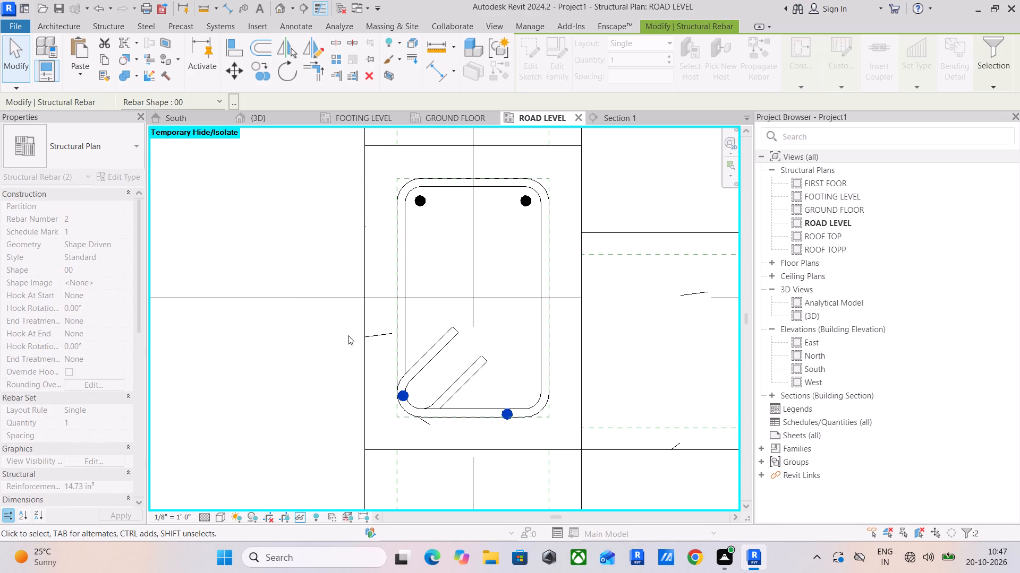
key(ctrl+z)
Mirror a copy of the two upper #4 bars about a horizontal axis along grid 8 into the tie's lower corners.
drag(392, 159, 474, 225)
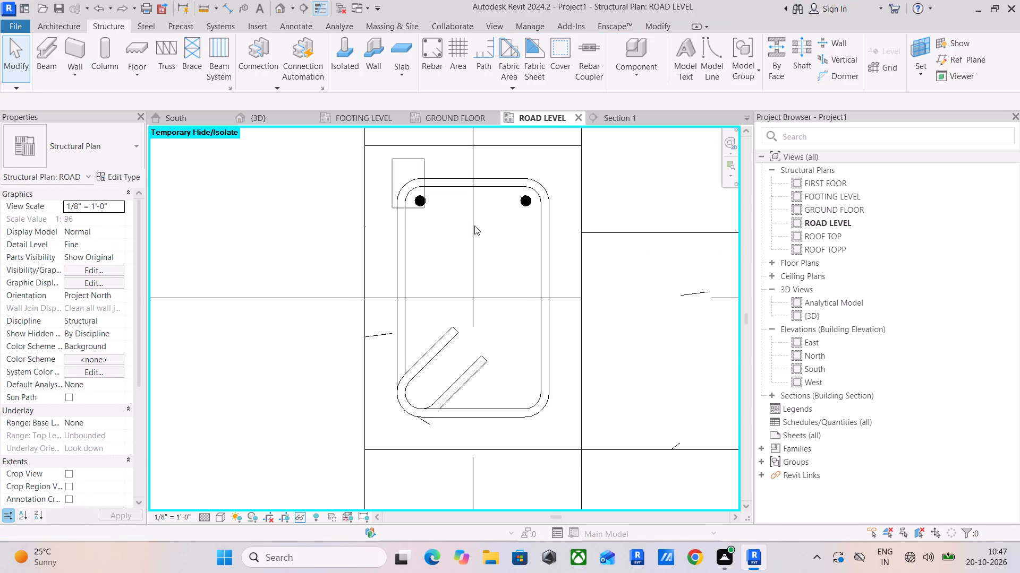
drag(474, 225, 549, 221)
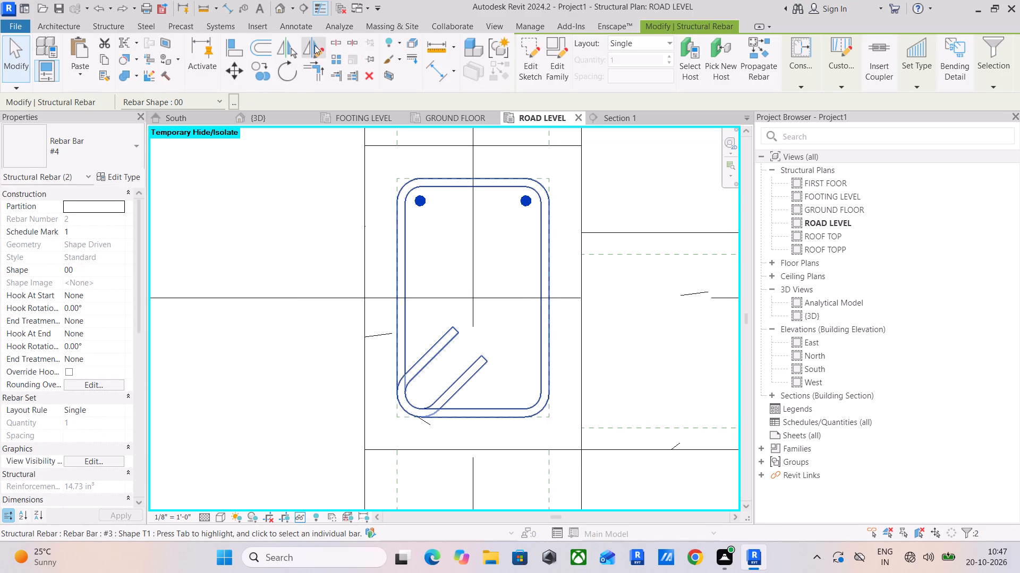
click(314, 45)
click(362, 300)
click(245, 300)
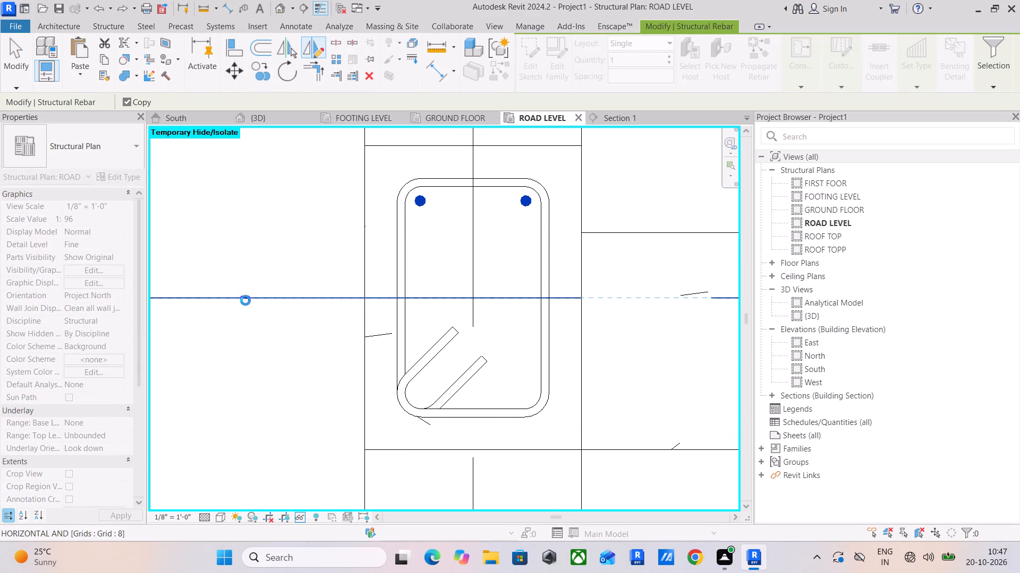
scroll(245, 300, down, 3)
middle_drag(269, 317, 318, 276)
key(Escape)
key(Escape)
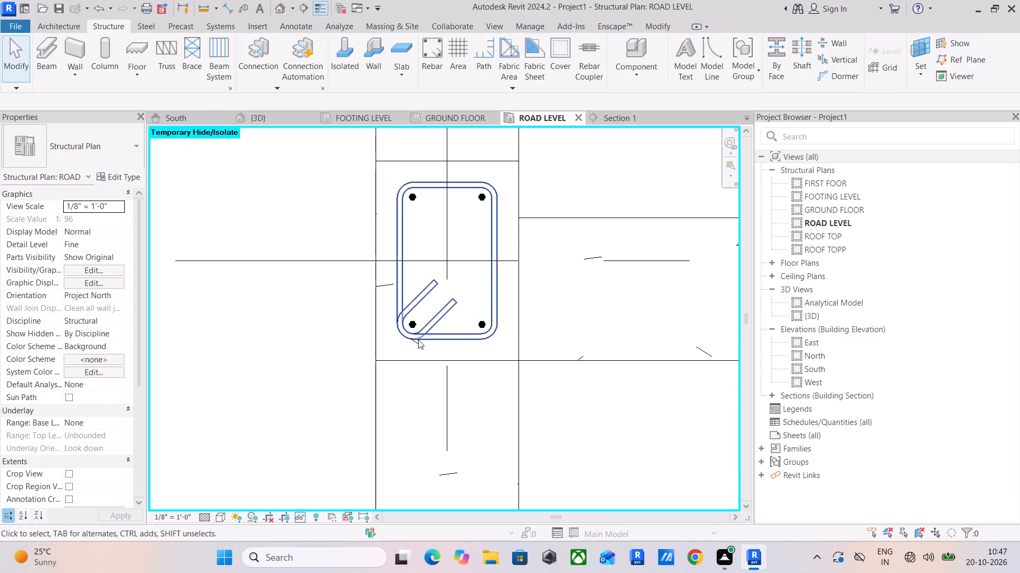
Copy the two lower #4 bars straight up onto grid 8 as the middle pair inside the column tie.
scroll(401, 322, up, 5)
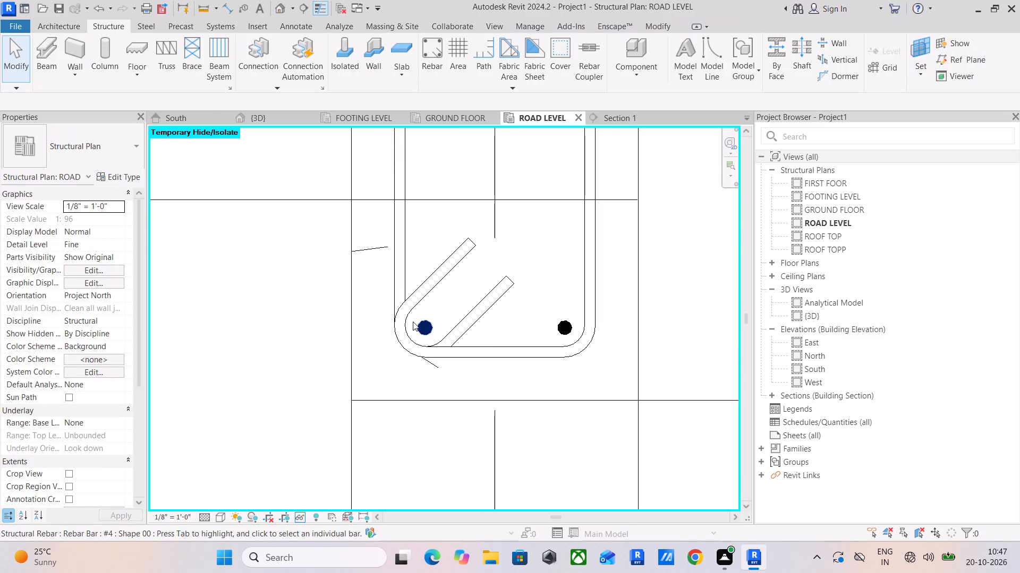
drag(377, 294, 621, 382)
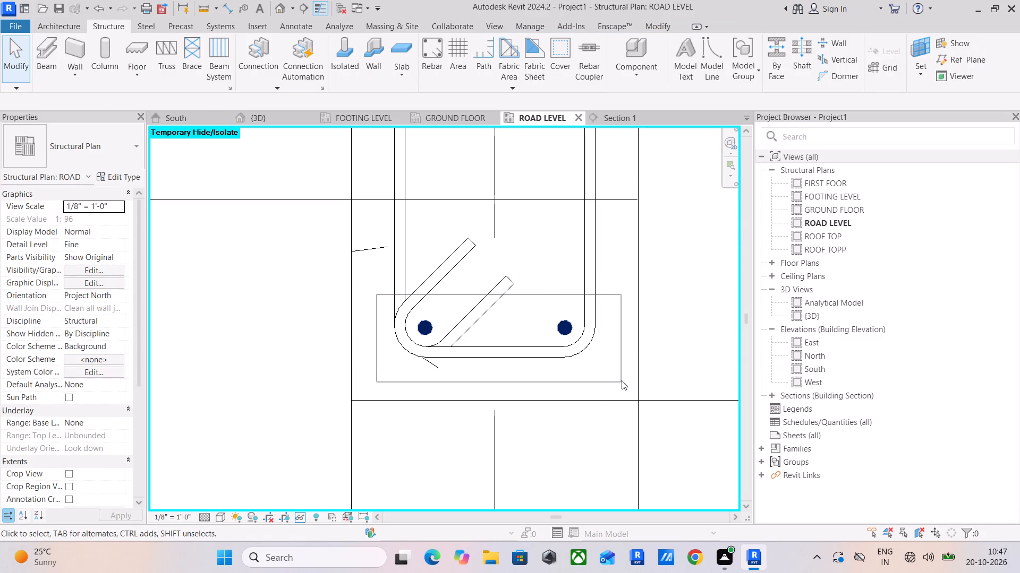
drag(254, 67, 260, 79)
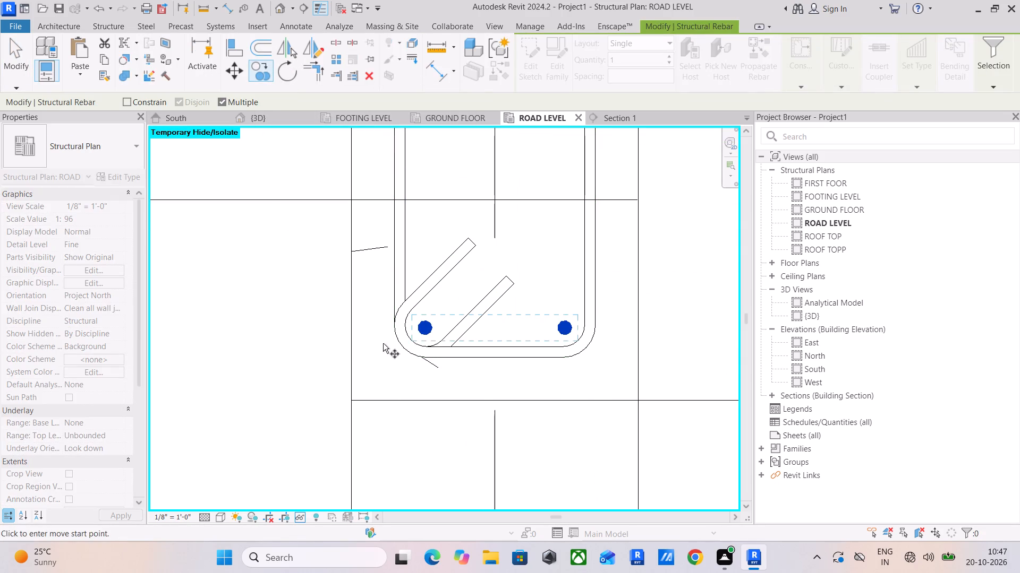
click(348, 327)
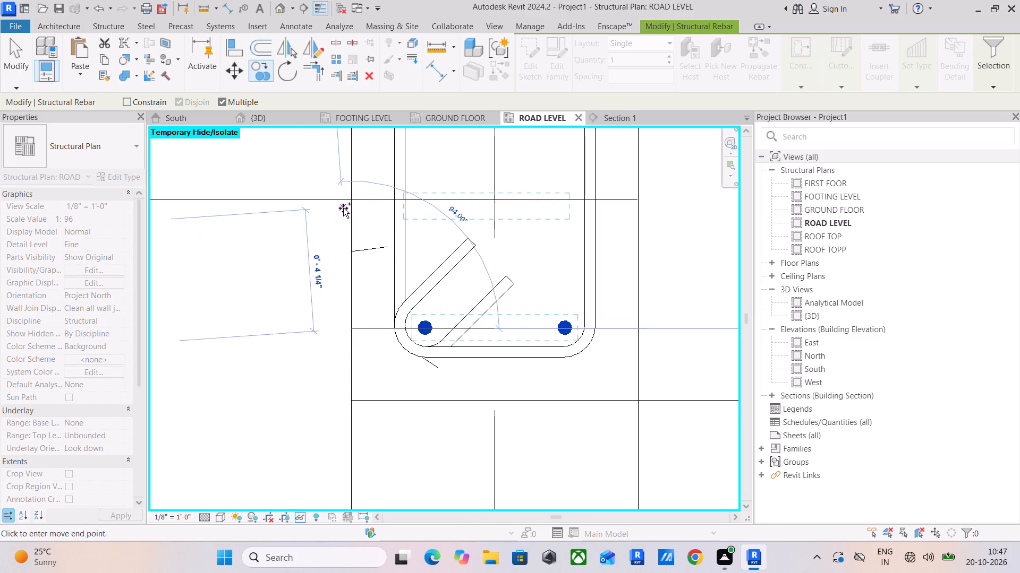
click(347, 199)
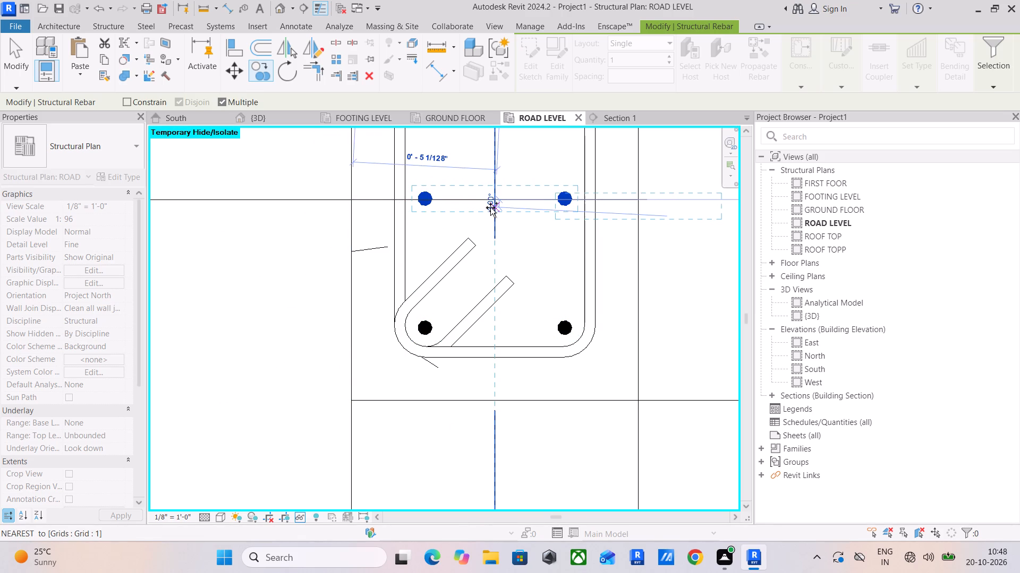
key(Escape)
scroll(420, 192, up, 5)
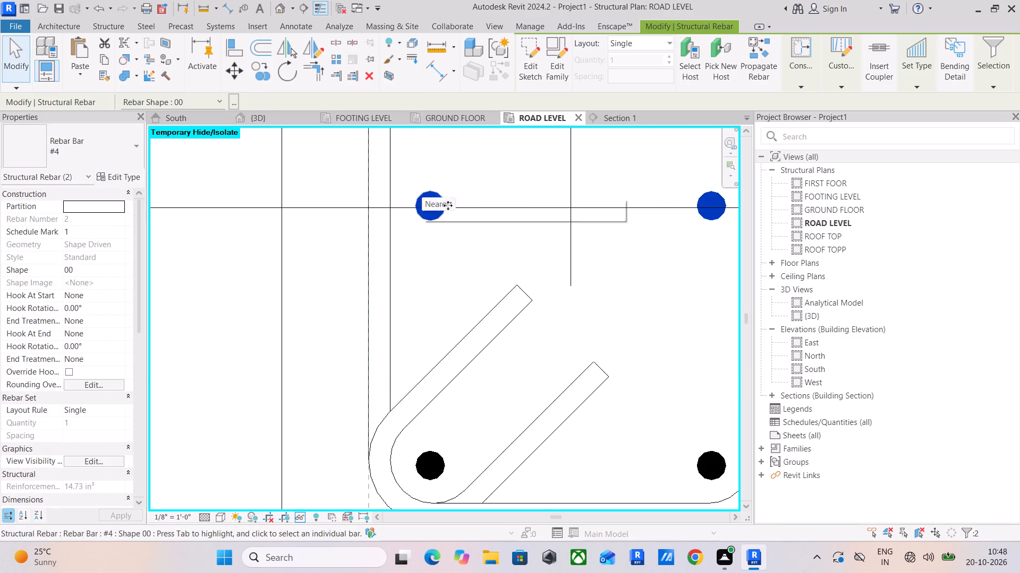
scroll(462, 190, down, 9)
middle_drag(480, 219, 443, 257)
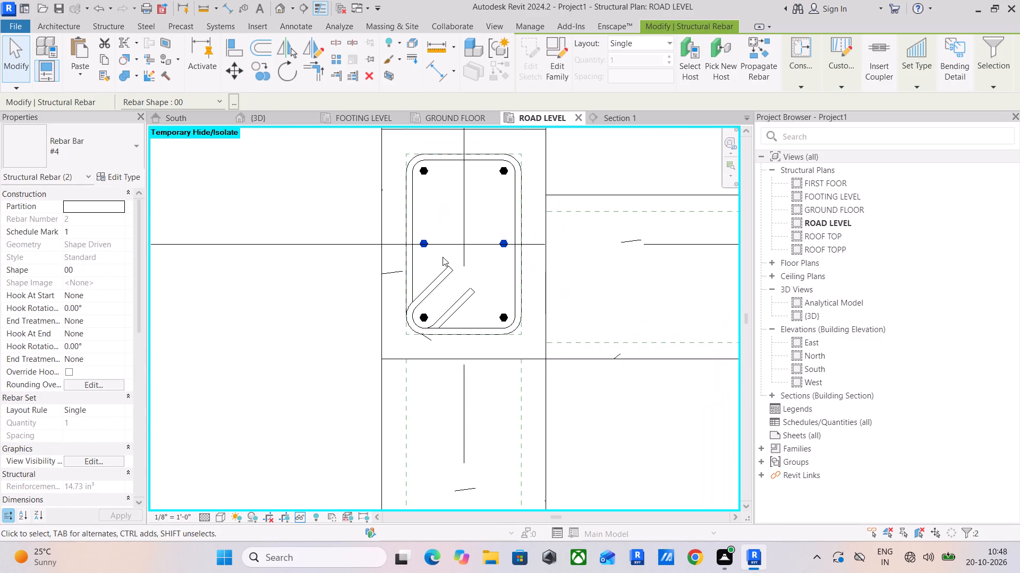
key(Escape)
Examine the beams, columns and footings of the whole frame in the 3D view.
scroll(463, 276, down, 2)
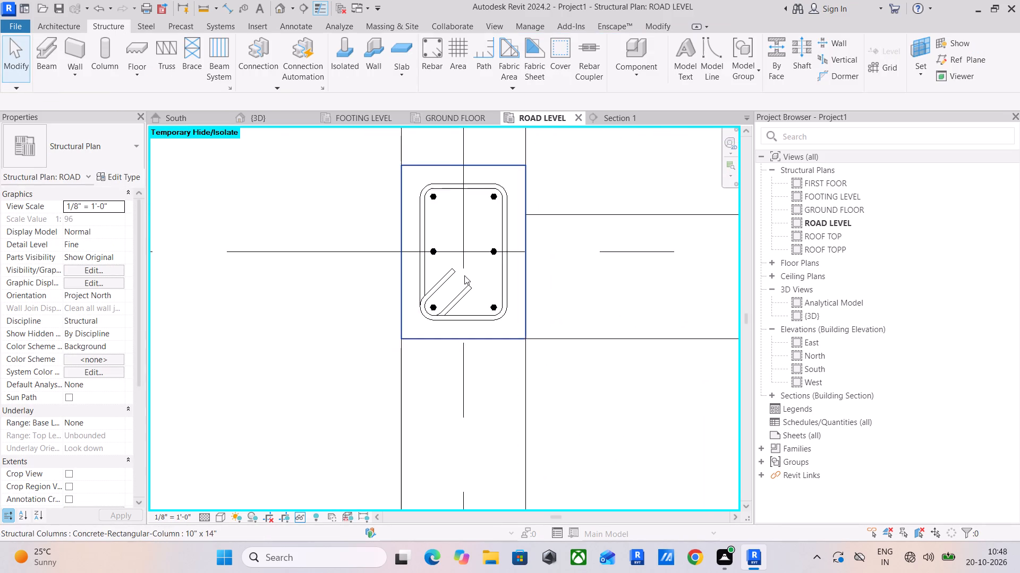
middle_drag(463, 275, 369, 267)
scroll(369, 266, down, 6)
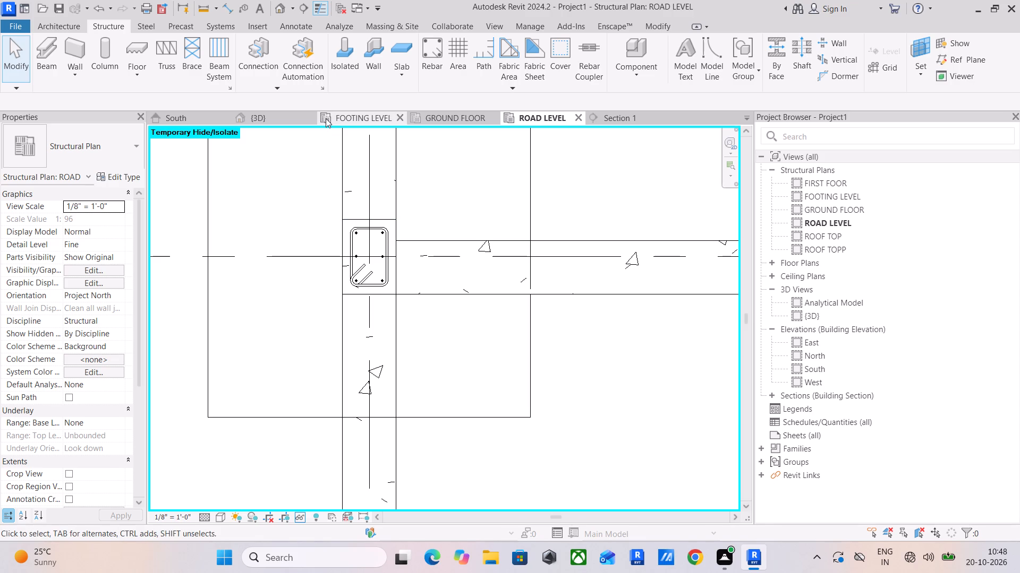
click(290, 114)
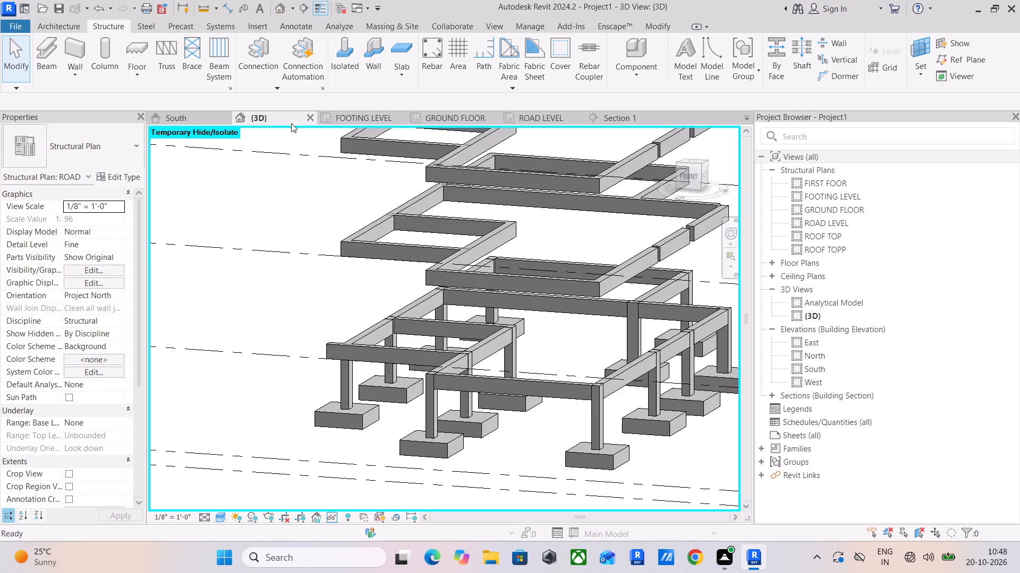
scroll(474, 330, down, 3)
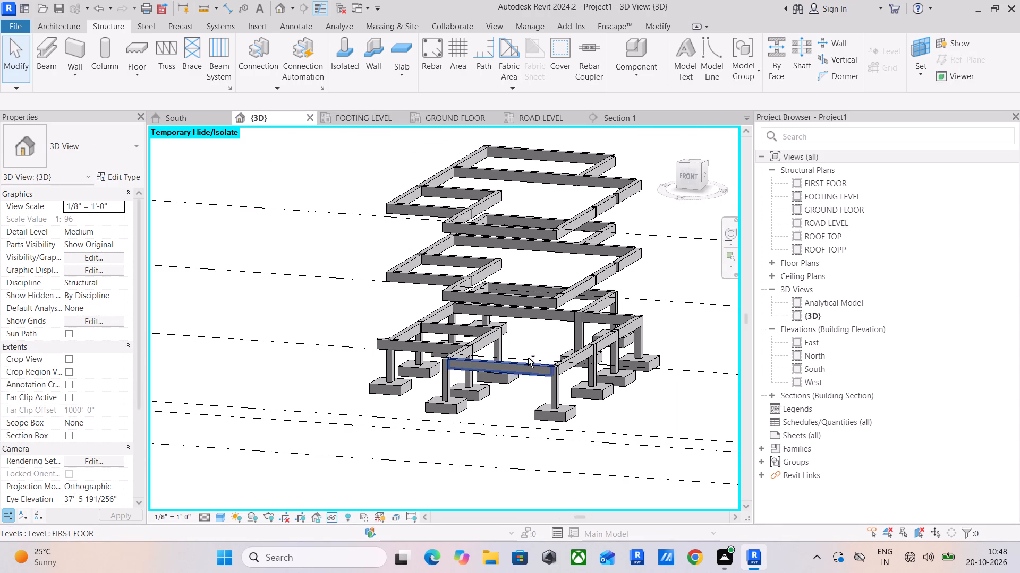
shift+middle_drag(528, 358, 385, 370)
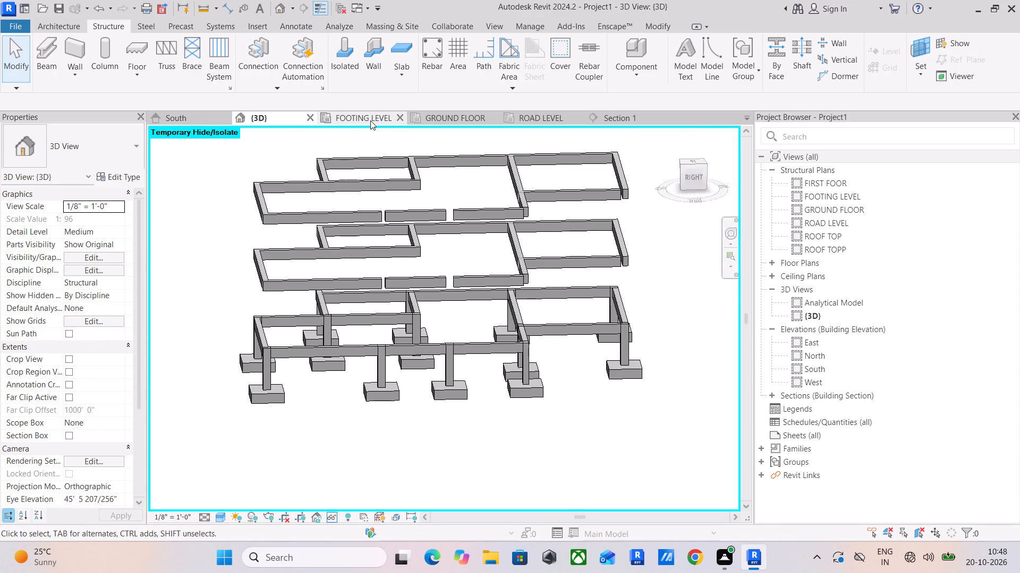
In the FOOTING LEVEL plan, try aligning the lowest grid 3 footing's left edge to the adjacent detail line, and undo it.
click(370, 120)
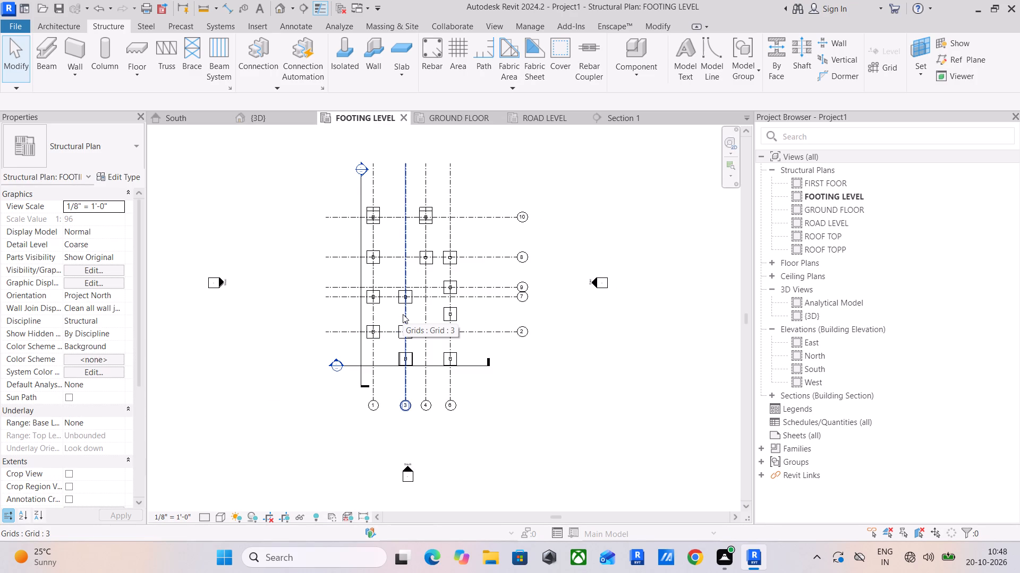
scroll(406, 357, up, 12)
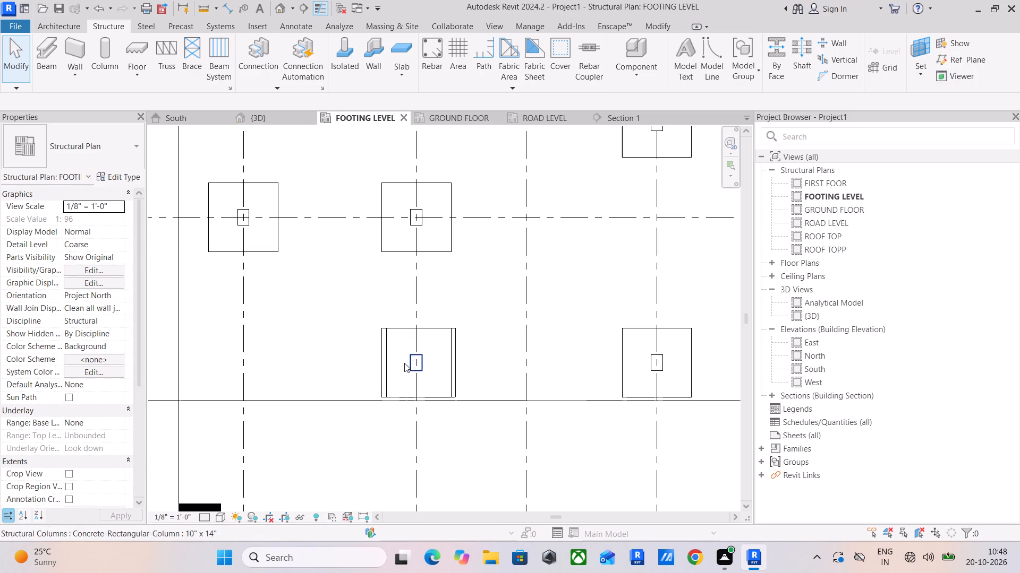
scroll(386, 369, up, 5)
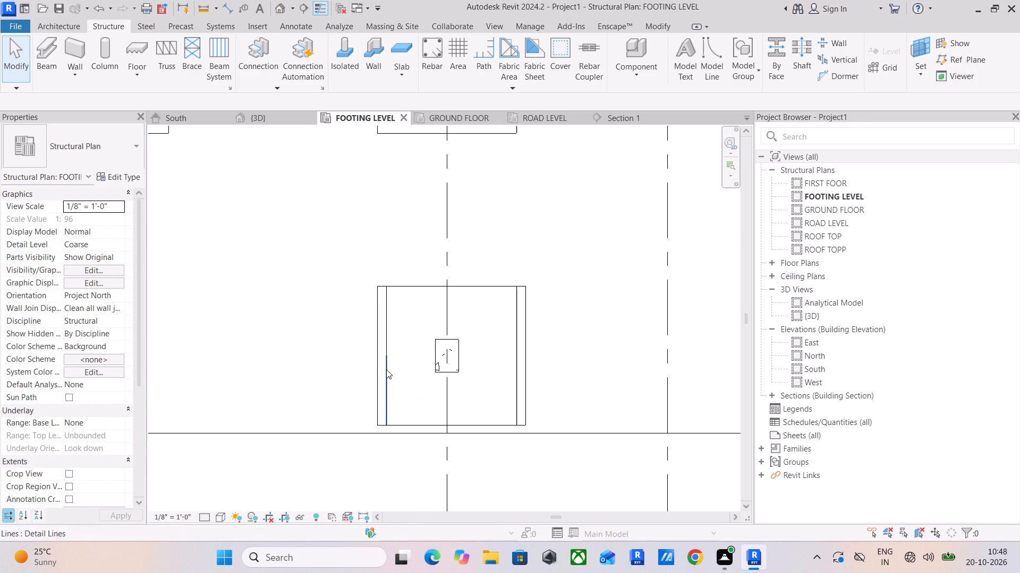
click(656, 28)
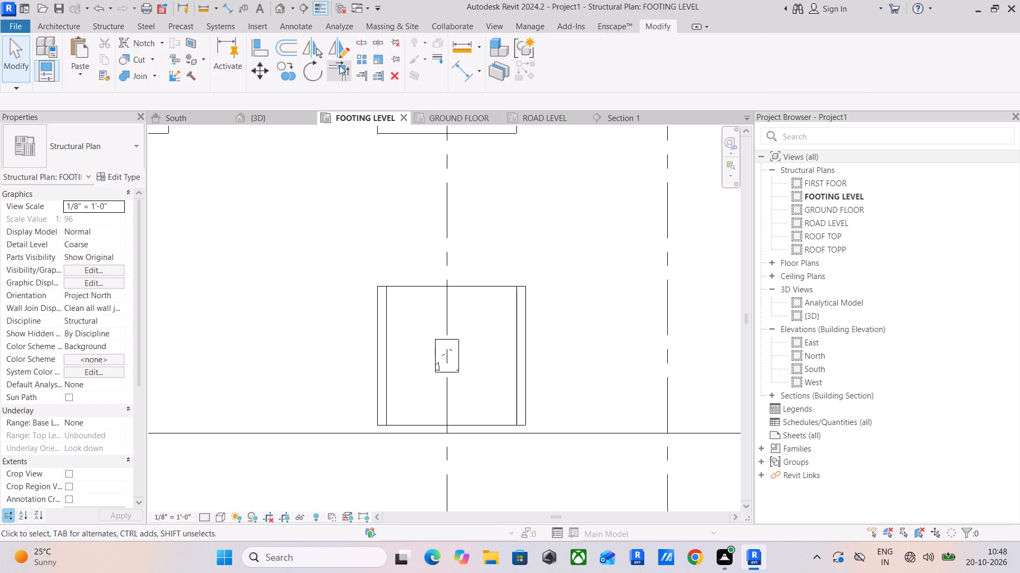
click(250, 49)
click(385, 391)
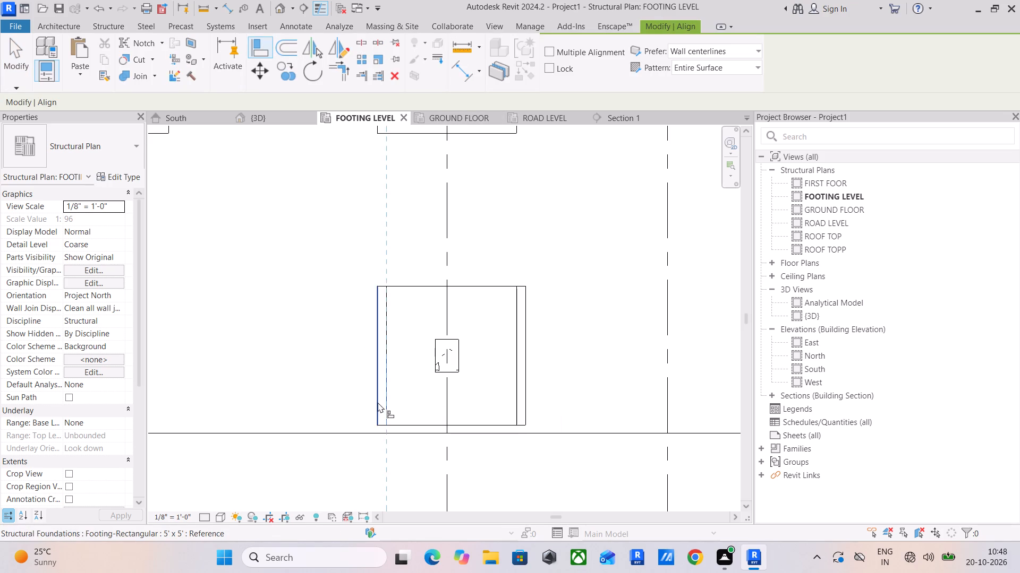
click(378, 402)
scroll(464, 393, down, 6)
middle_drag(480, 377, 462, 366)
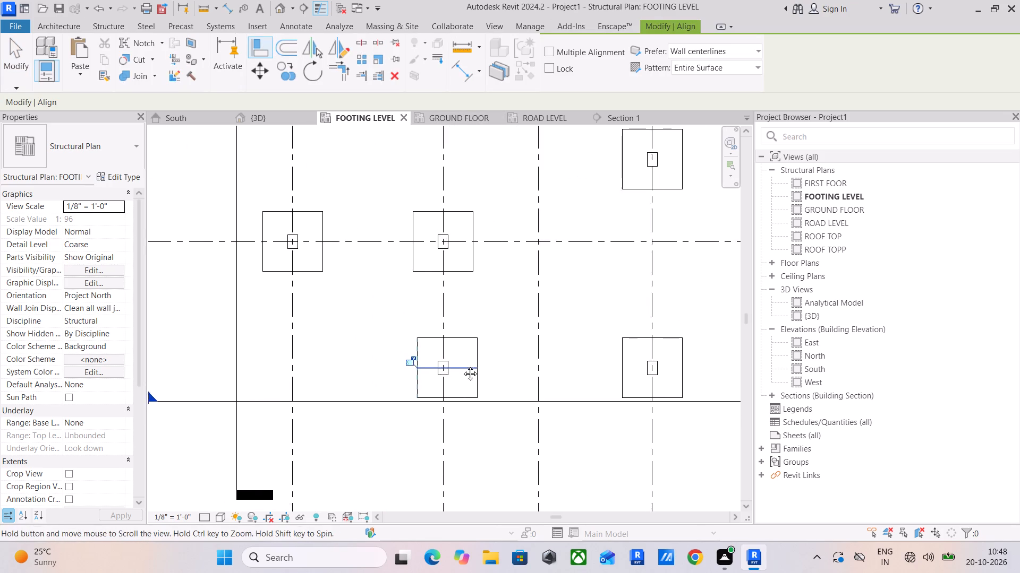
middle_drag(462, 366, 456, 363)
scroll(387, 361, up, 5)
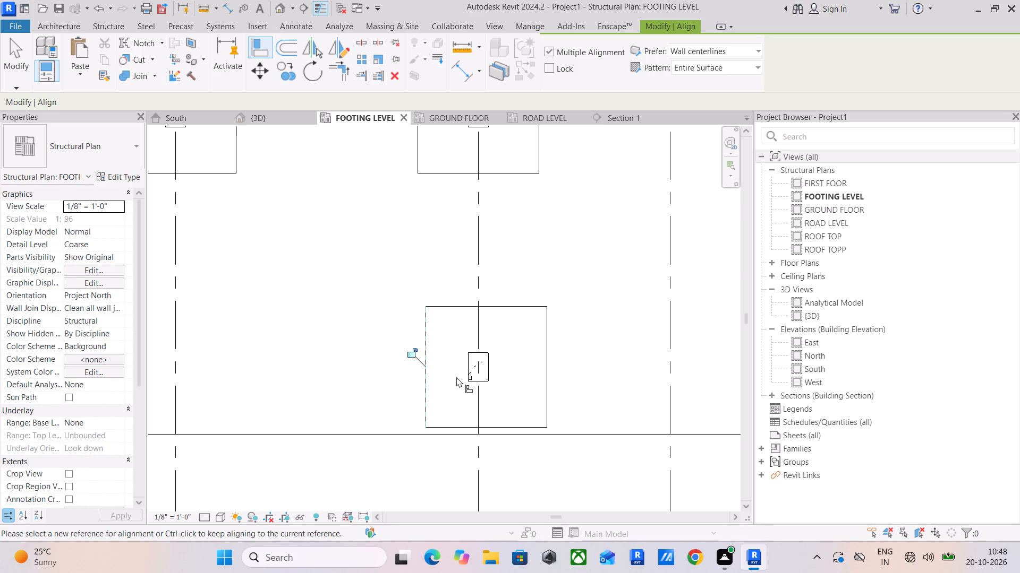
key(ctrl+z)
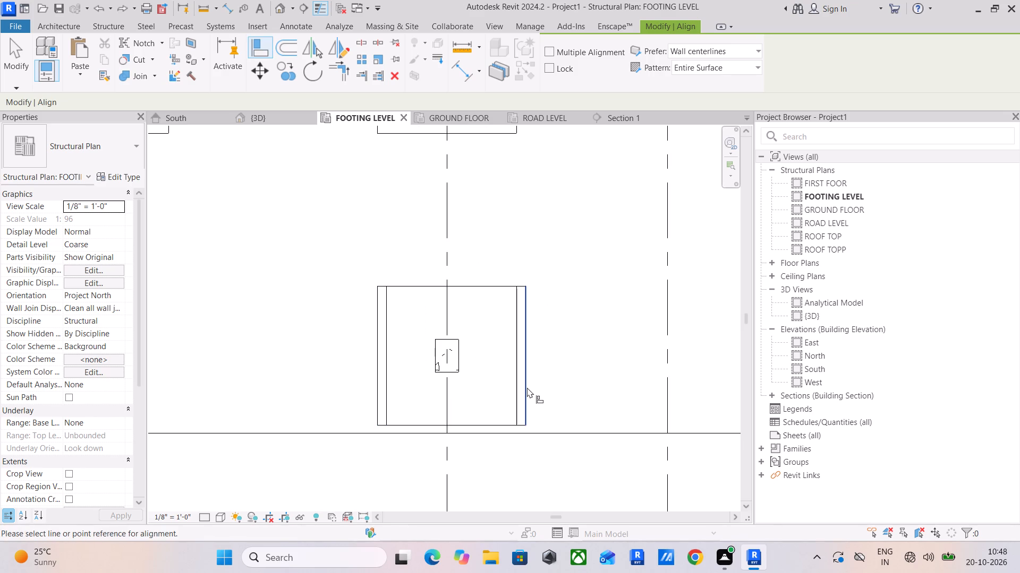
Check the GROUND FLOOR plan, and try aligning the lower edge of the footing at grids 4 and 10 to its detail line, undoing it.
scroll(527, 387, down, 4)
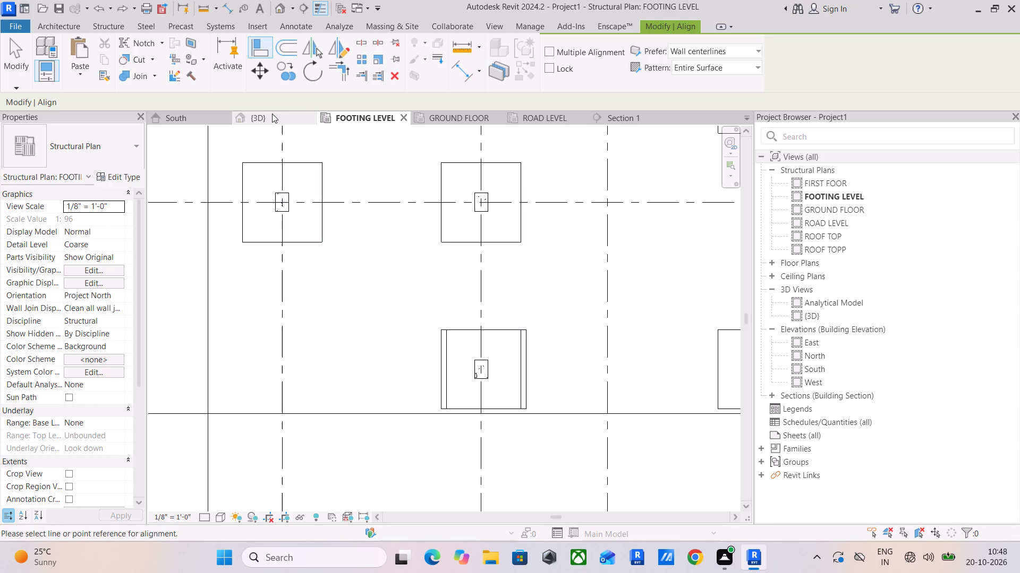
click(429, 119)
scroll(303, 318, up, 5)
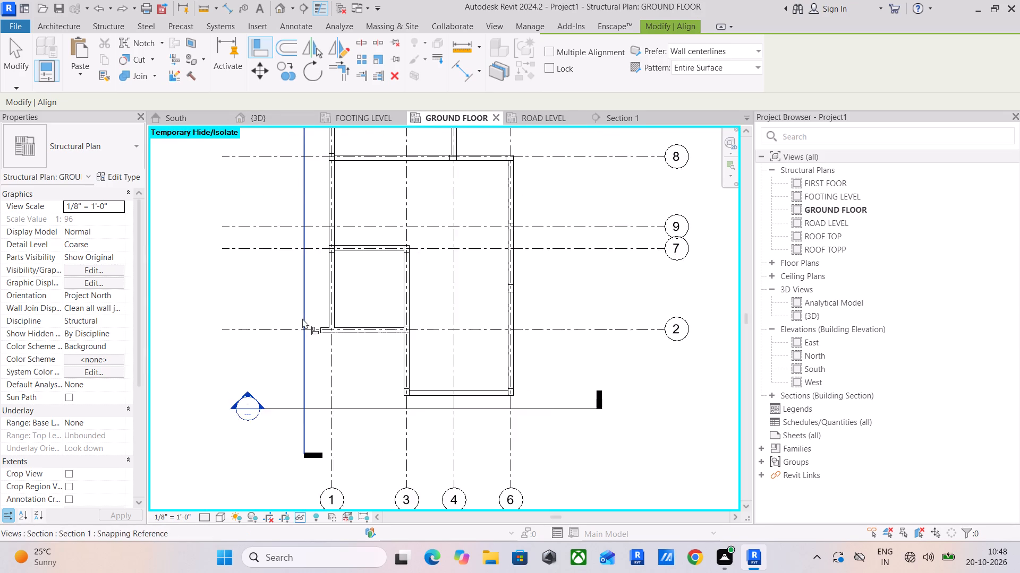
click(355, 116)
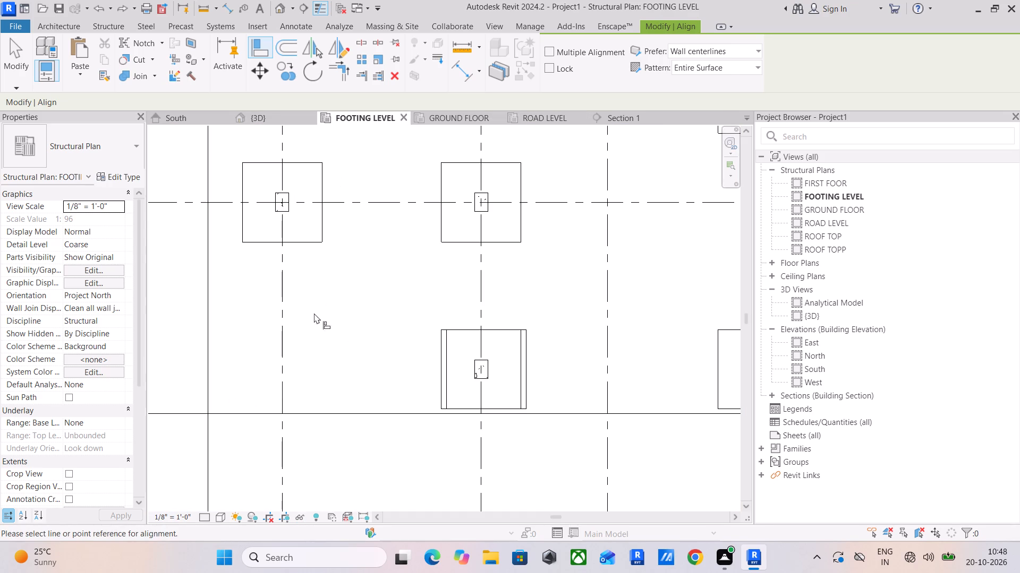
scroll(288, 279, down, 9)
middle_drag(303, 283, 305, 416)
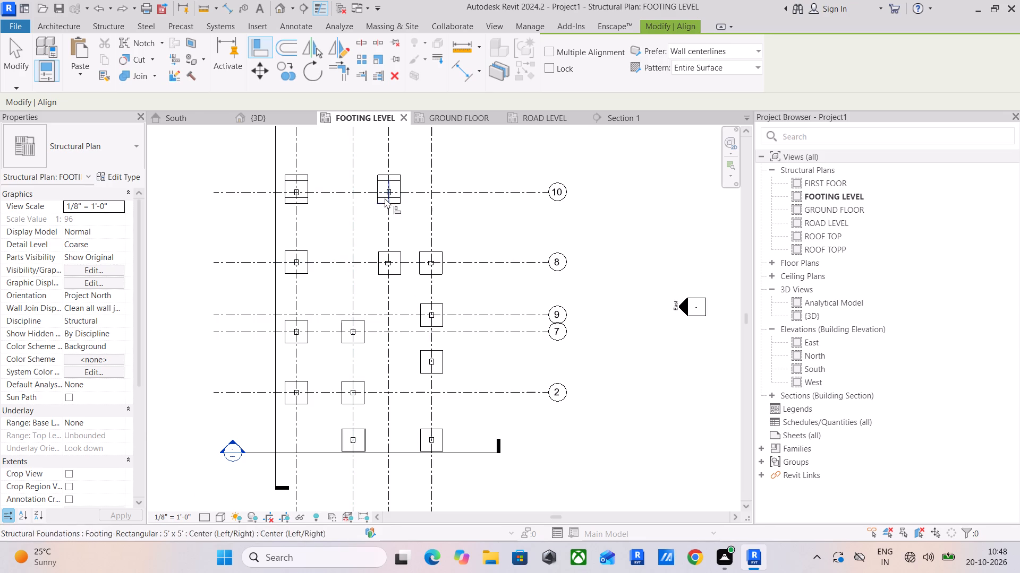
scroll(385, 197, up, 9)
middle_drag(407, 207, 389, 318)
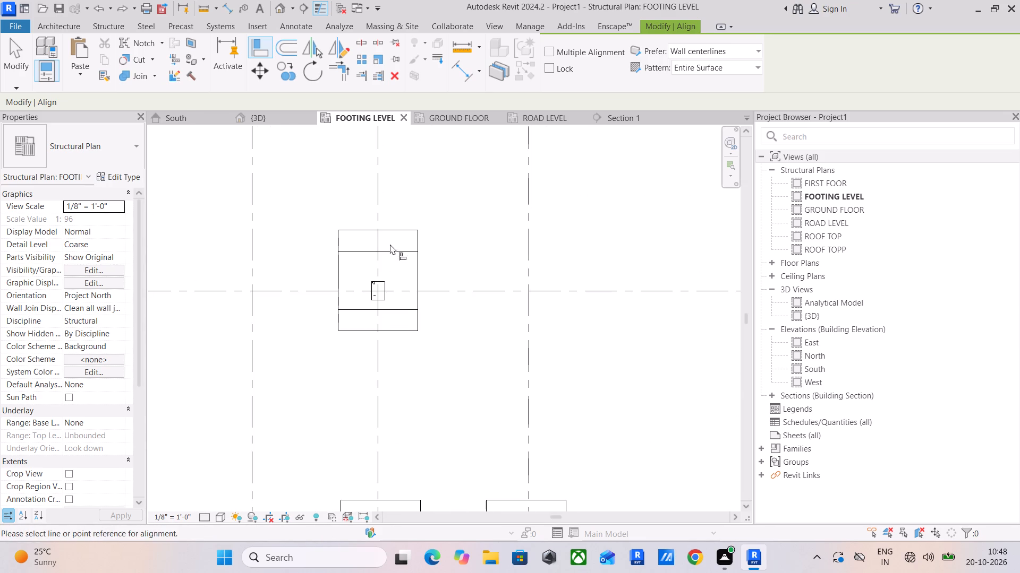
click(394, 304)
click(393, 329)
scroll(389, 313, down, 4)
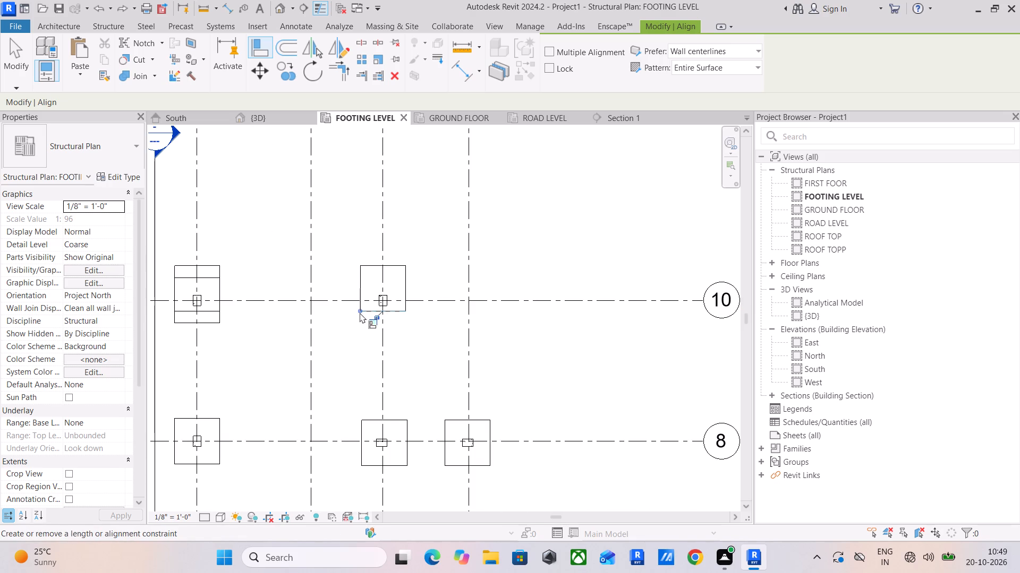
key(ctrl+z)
Select all thin detail lines throughout the project from one at the grid 4 and 10 footing, and delete them.
scroll(407, 313, down, 5)
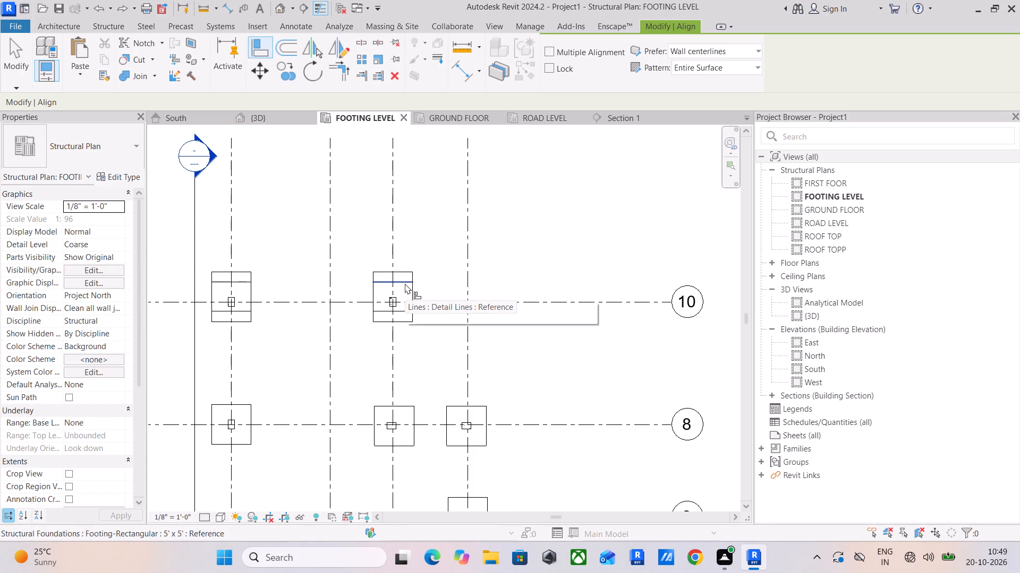
key(Escape)
click(406, 311)
key(s)
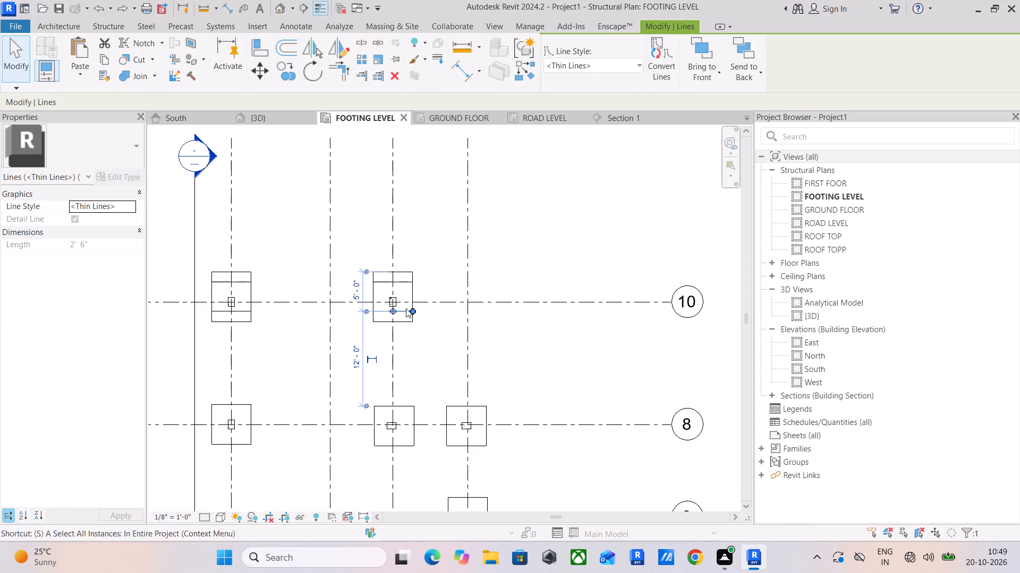
key(a)
key(Delete)
scroll(406, 307, down, 4)
middle_drag(406, 308, 449, 238)
middle_drag(411, 331, 425, 258)
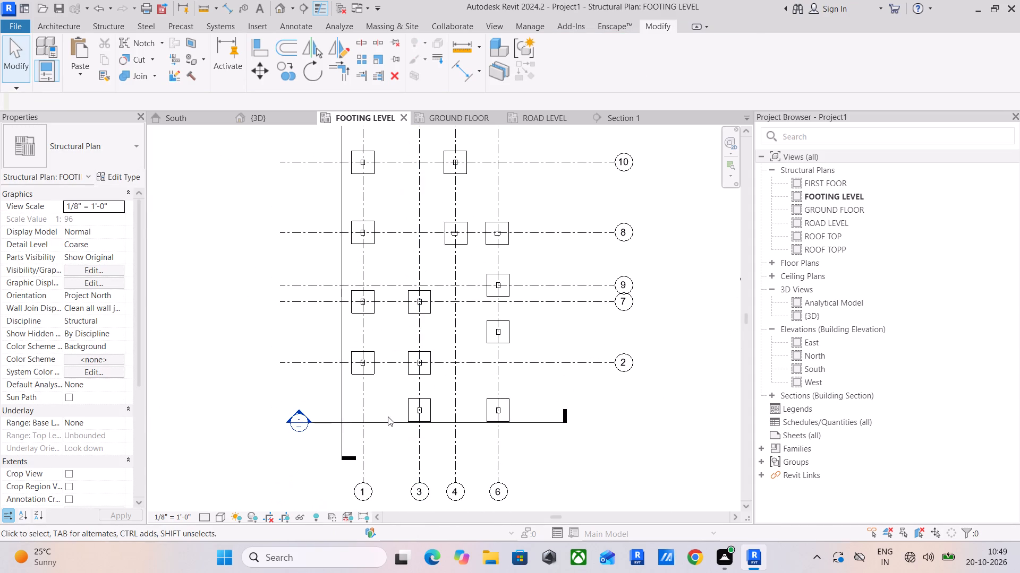
scroll(398, 409, up, 5)
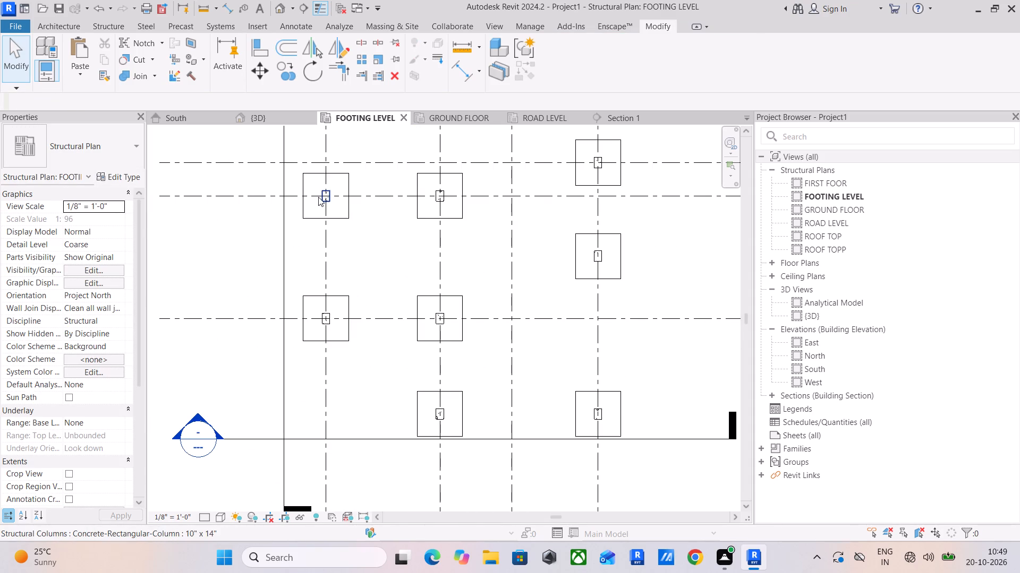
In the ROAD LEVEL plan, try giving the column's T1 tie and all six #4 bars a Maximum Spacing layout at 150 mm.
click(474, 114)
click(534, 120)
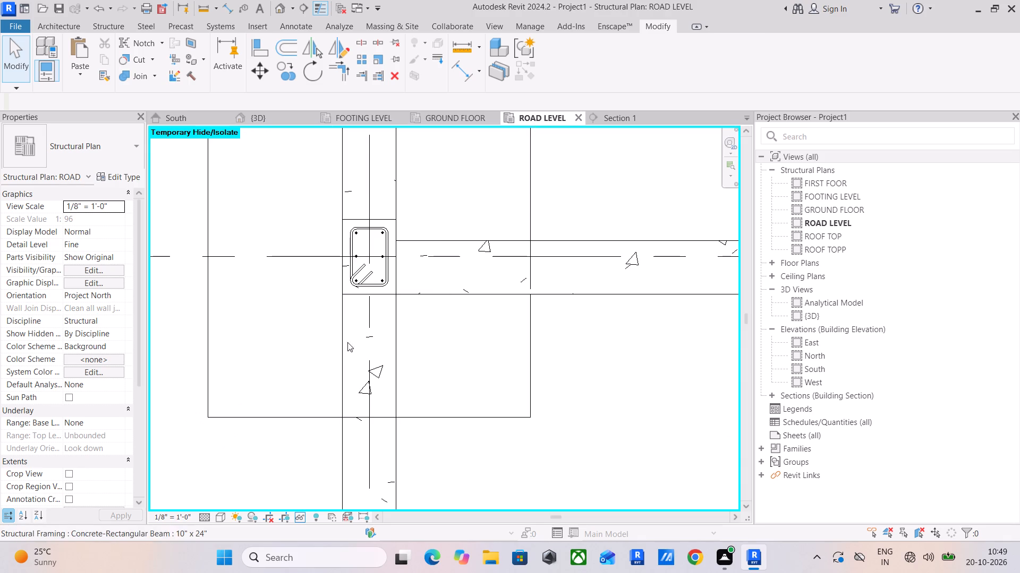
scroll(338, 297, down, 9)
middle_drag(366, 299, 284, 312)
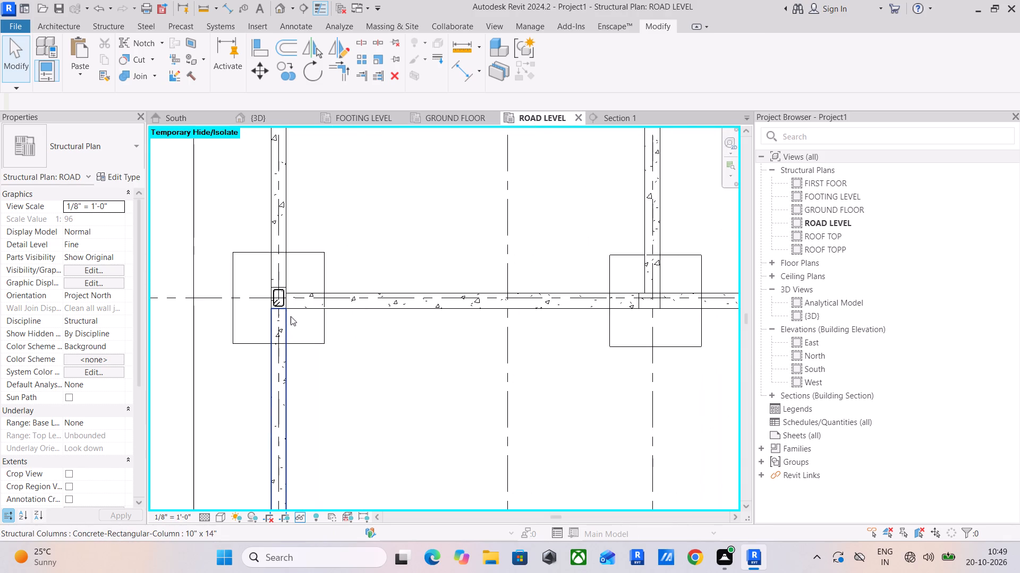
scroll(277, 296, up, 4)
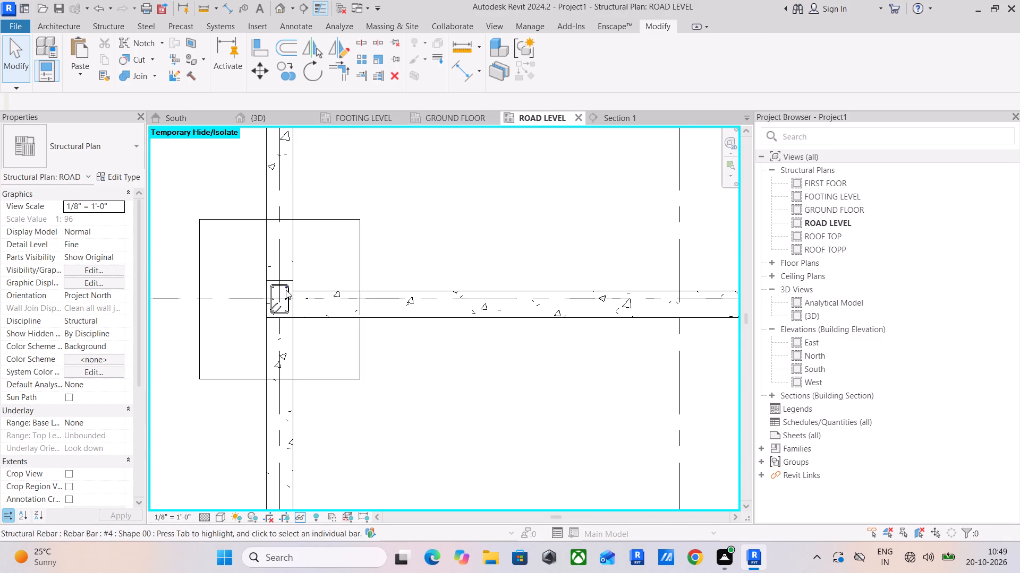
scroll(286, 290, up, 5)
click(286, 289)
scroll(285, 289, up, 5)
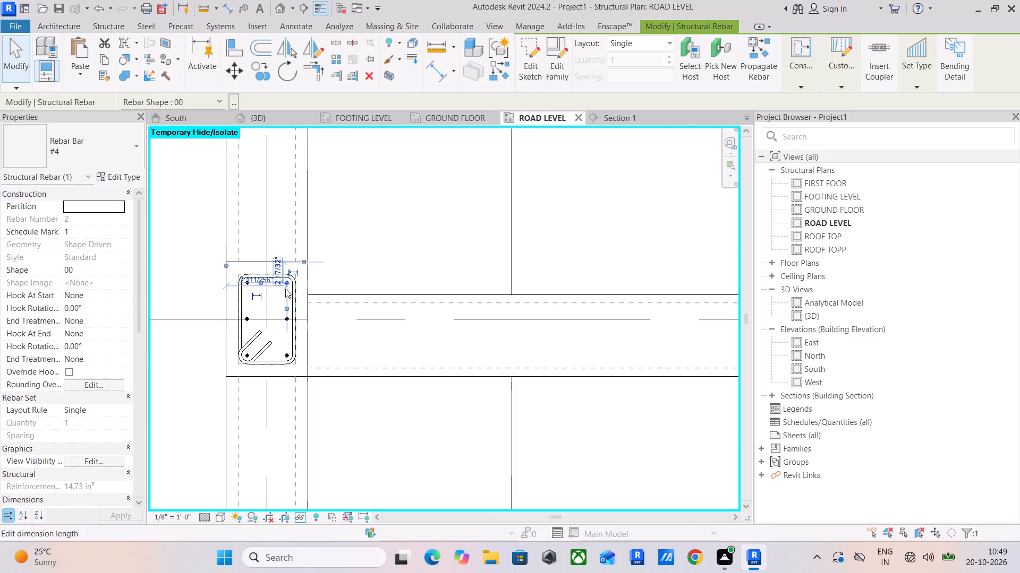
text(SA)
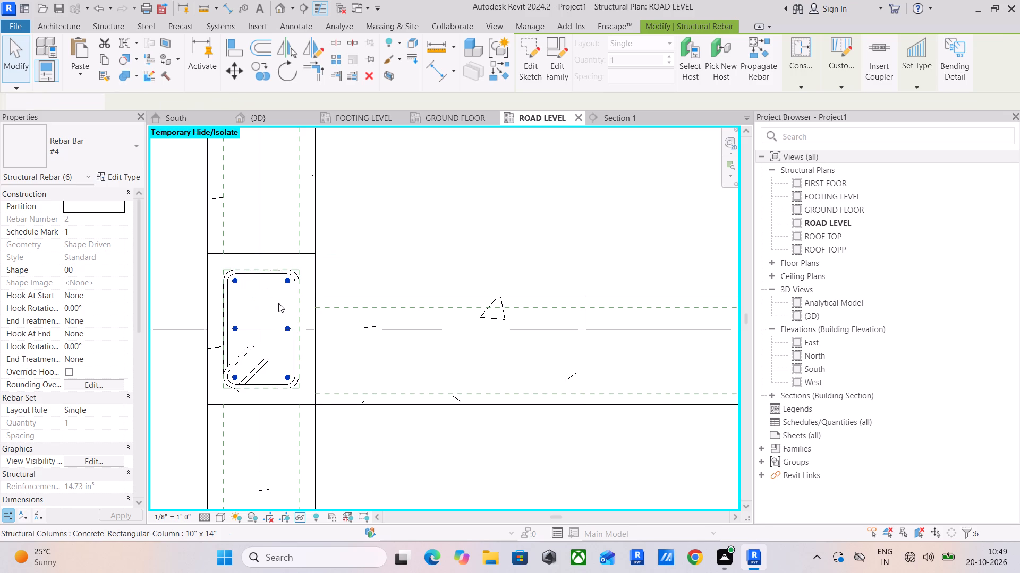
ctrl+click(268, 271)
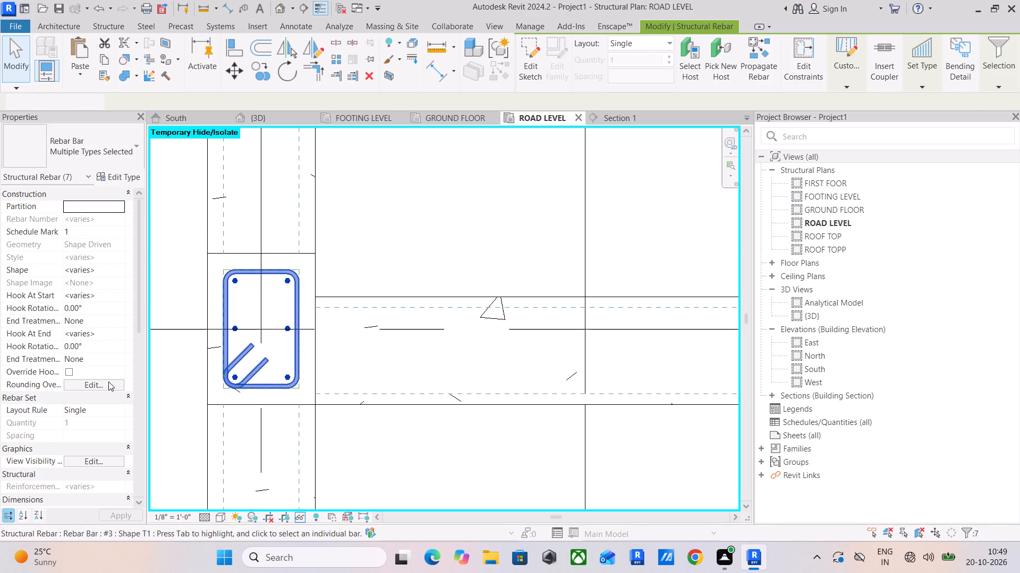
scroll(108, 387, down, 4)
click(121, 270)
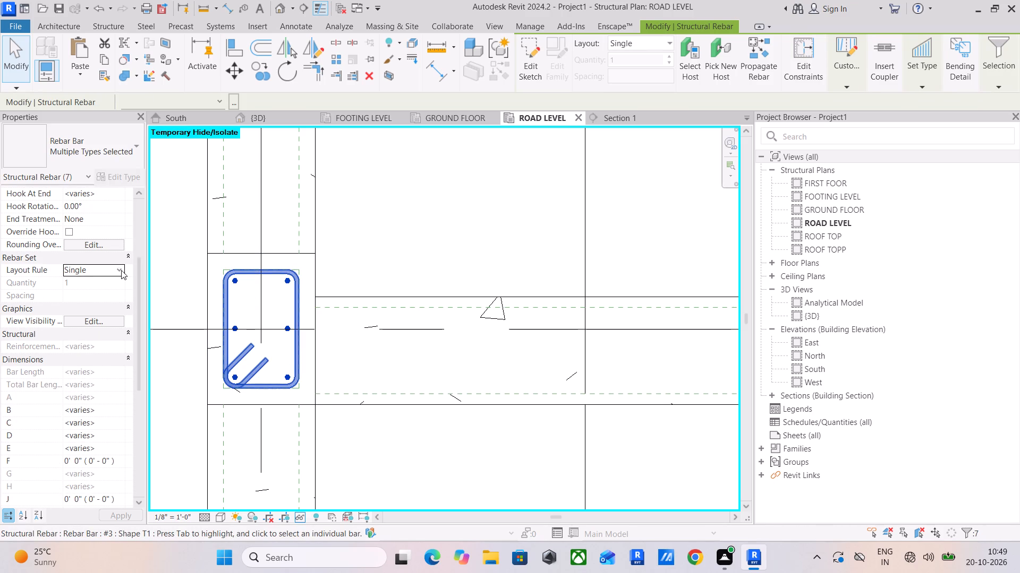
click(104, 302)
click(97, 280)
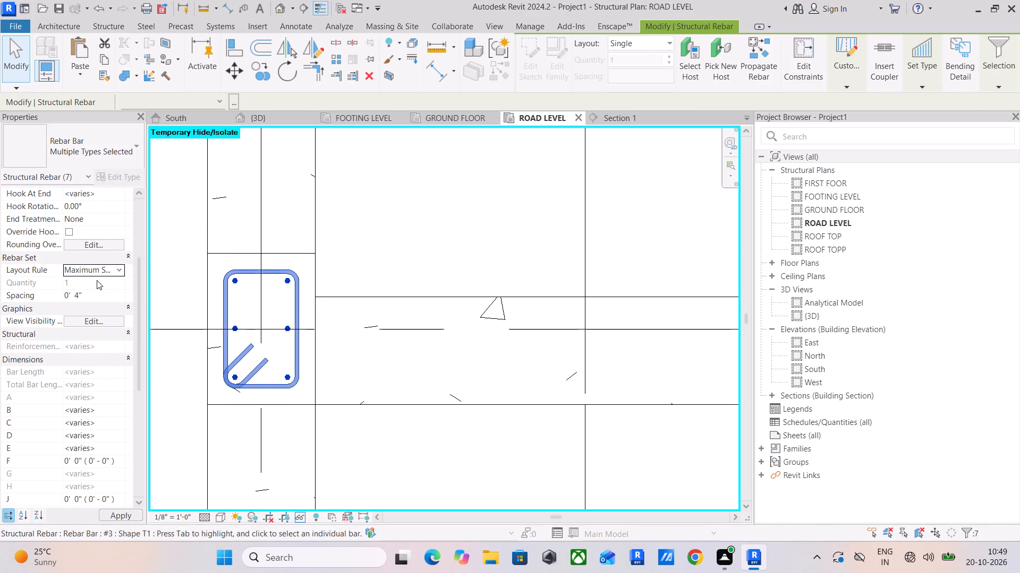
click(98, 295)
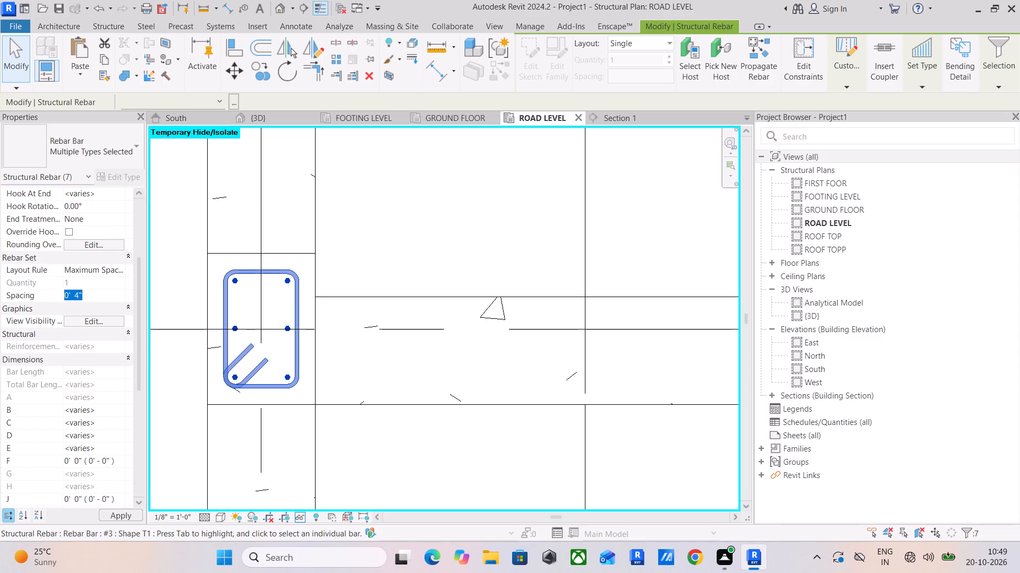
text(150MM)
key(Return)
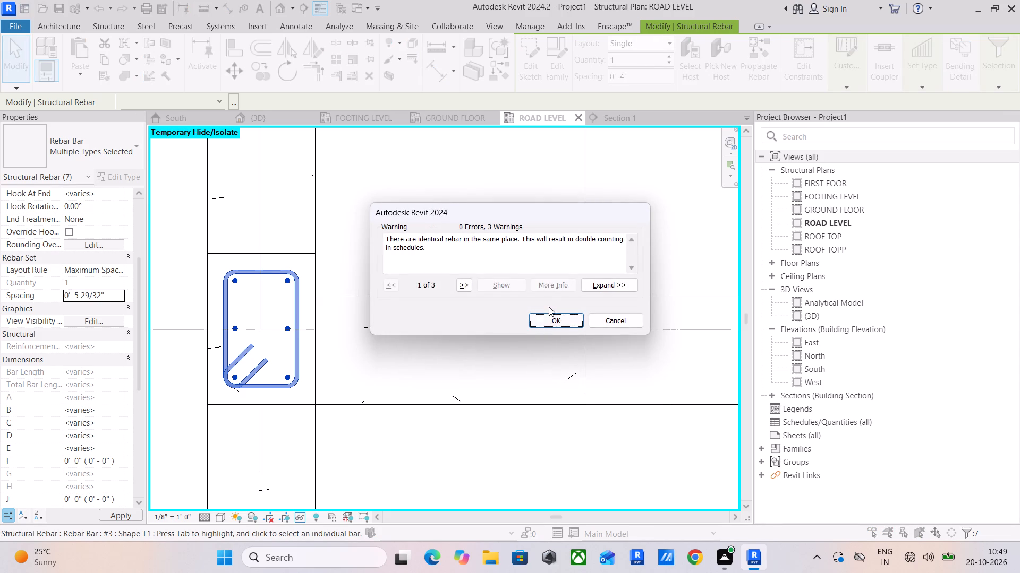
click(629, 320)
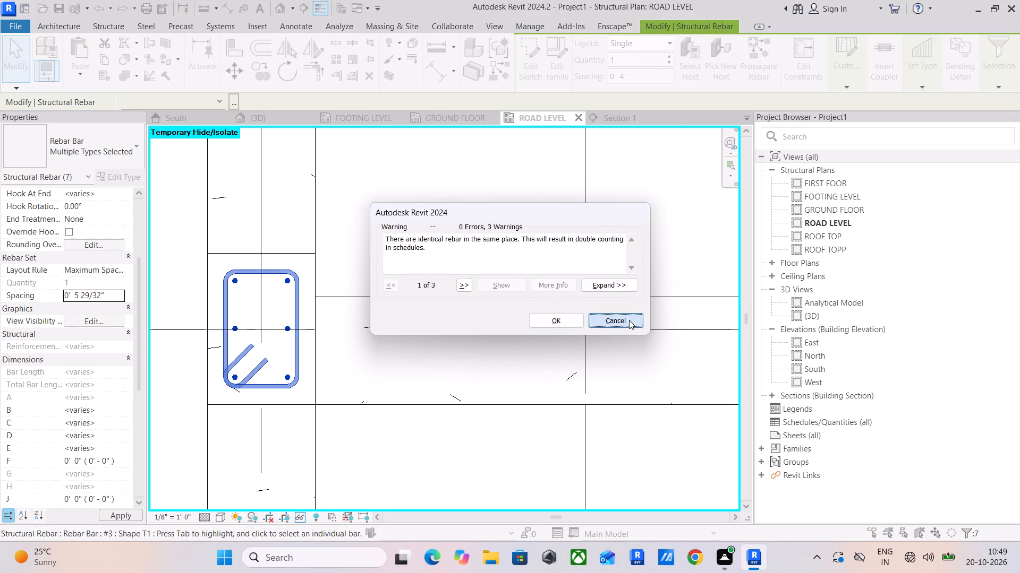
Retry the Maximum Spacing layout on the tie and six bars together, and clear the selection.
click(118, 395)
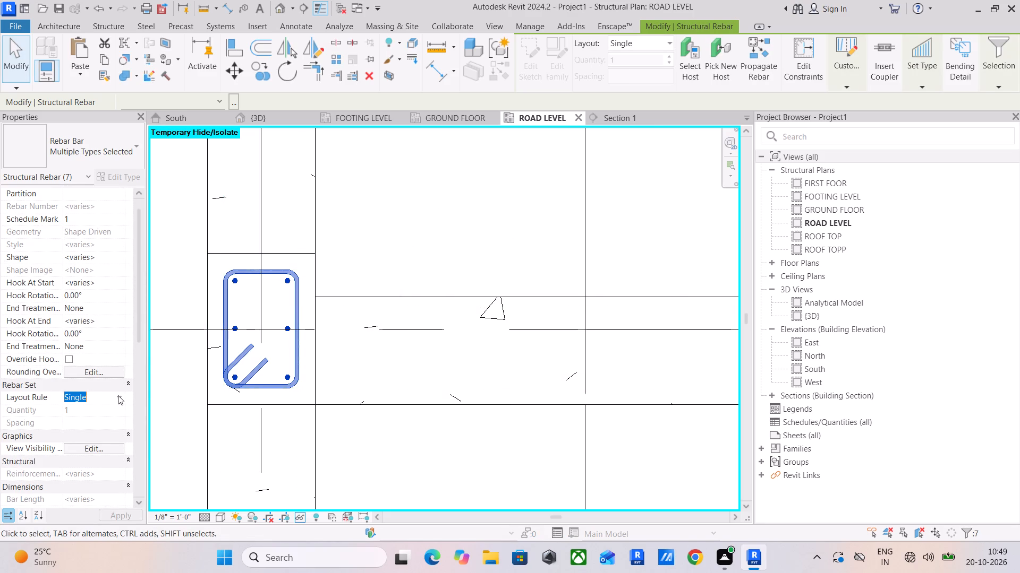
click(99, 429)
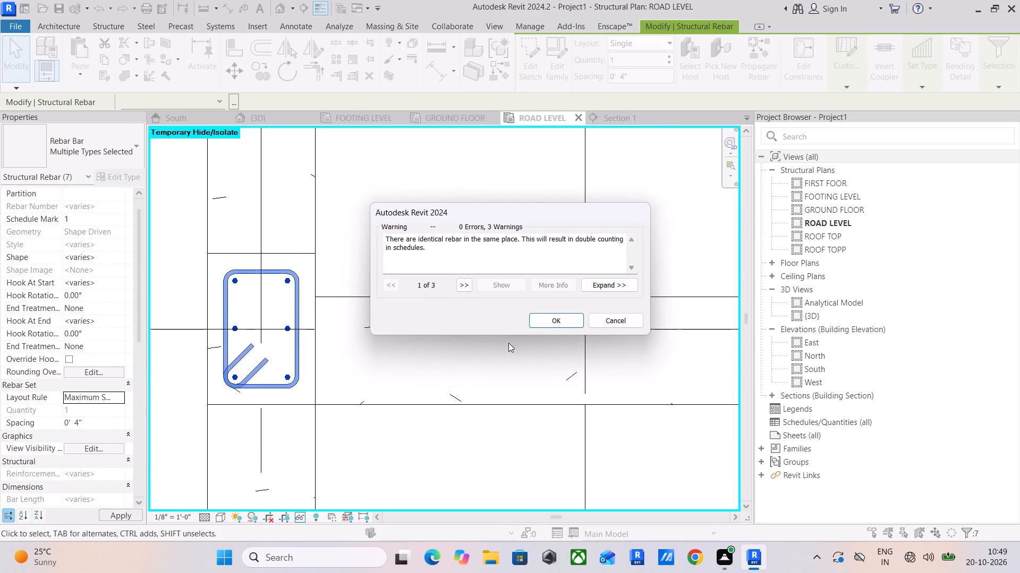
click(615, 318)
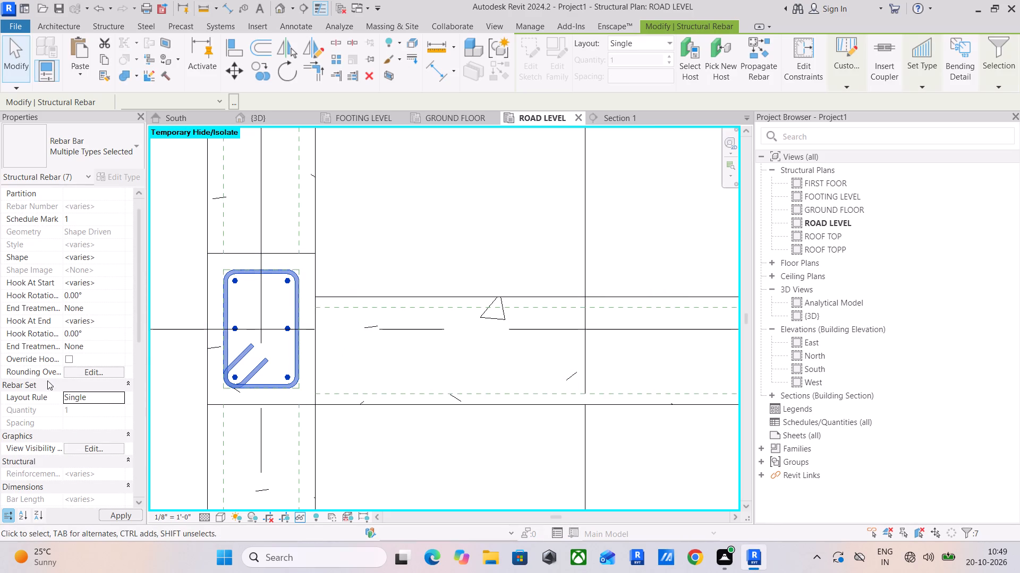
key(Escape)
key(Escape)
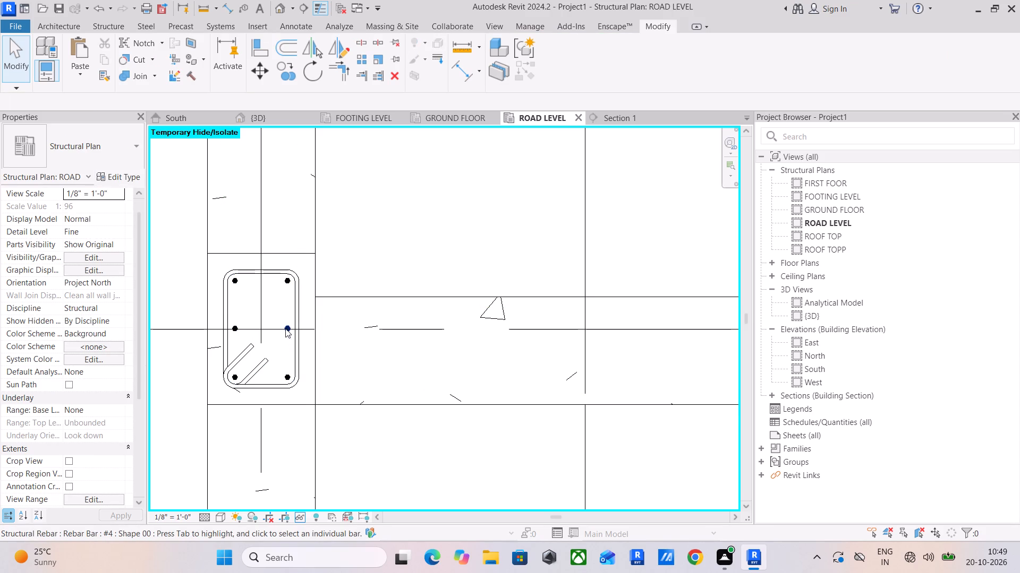
Set only the column's #3 T1 tie to the Maximum Spacing layout with 150 mm spacing.
click(223, 306)
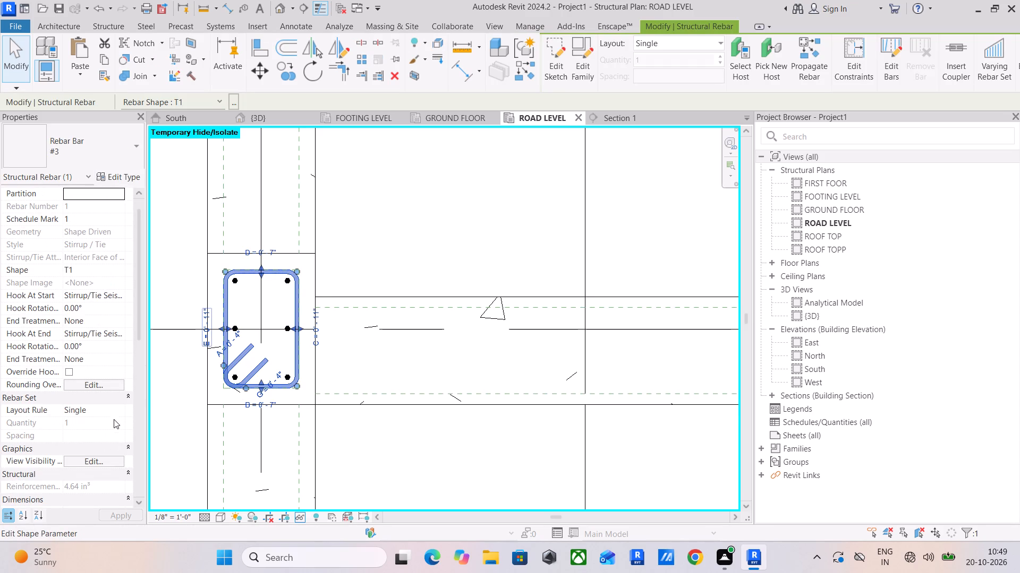
click(117, 406)
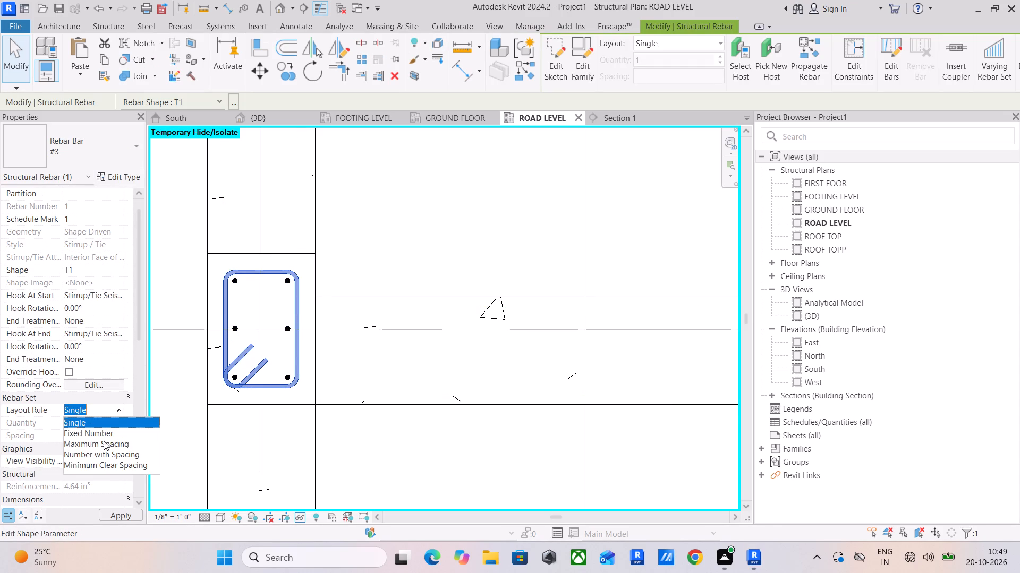
click(104, 441)
click(98, 433)
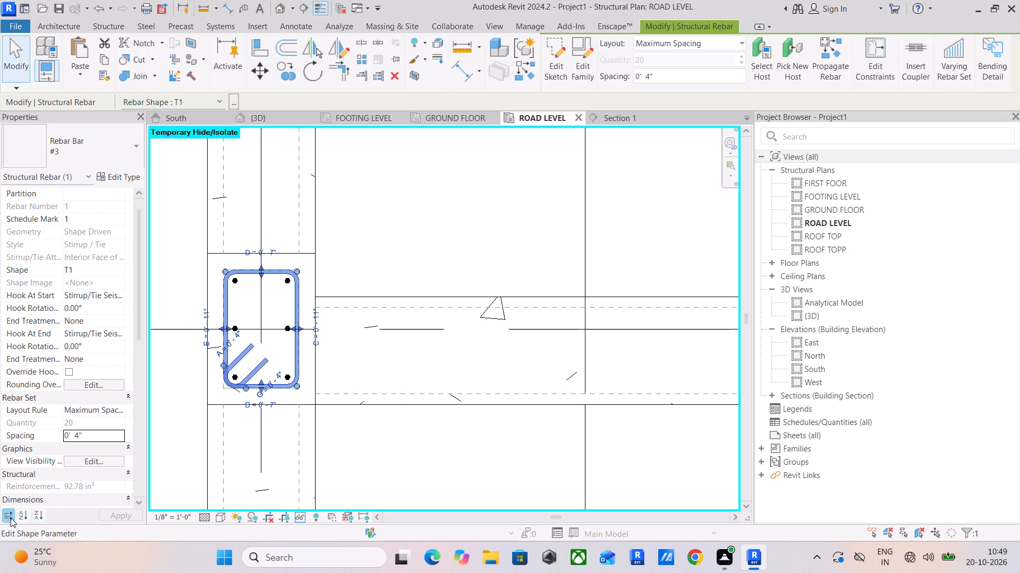
click(103, 437)
text(150MM)
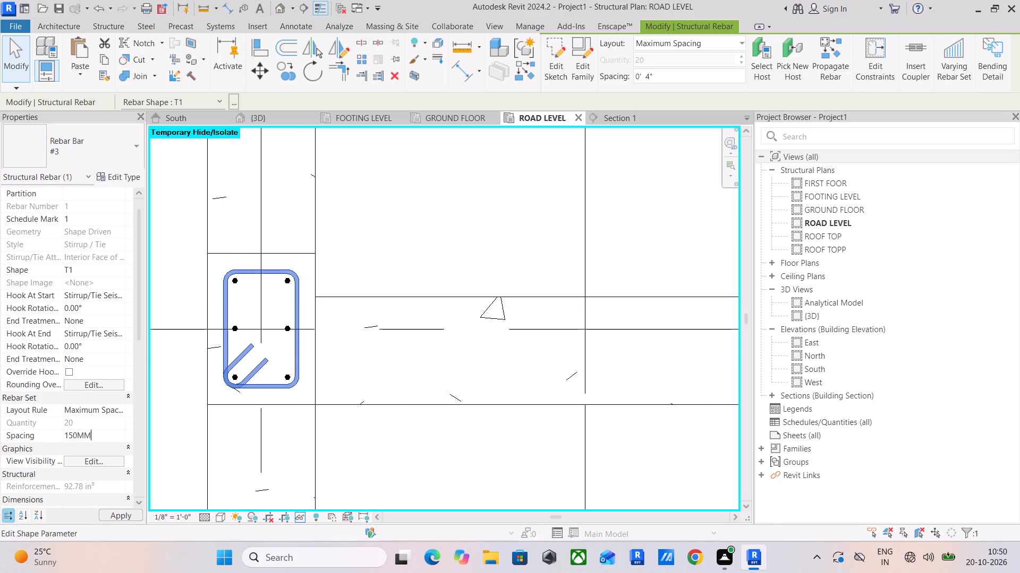
key(Return)
Set the tie set's view visibility to unobscured in the {3D} view.
scroll(309, 436, down, 2)
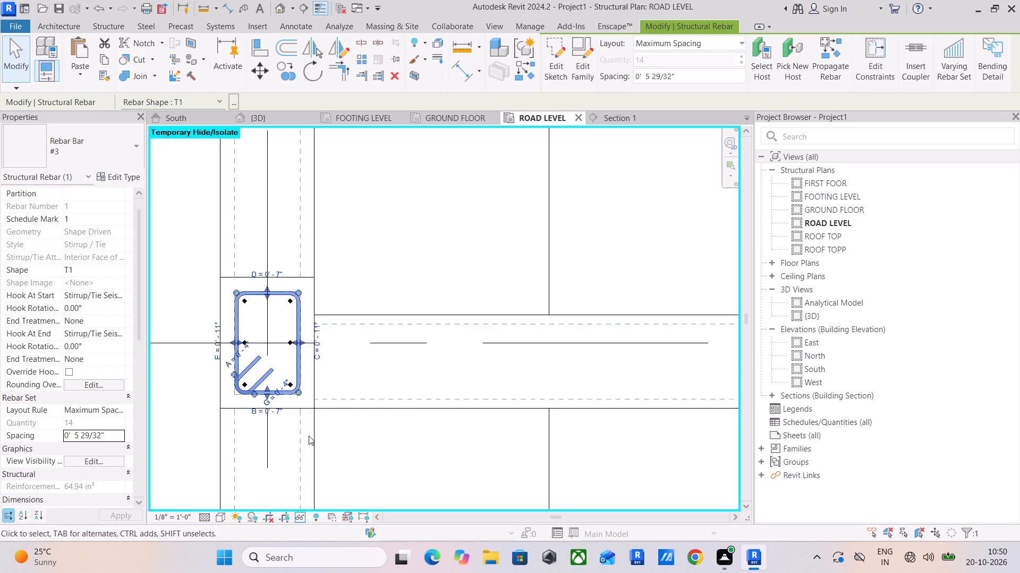
scroll(309, 436, down, 2)
middle_drag(305, 435, 378, 385)
scroll(99, 436, down, 2)
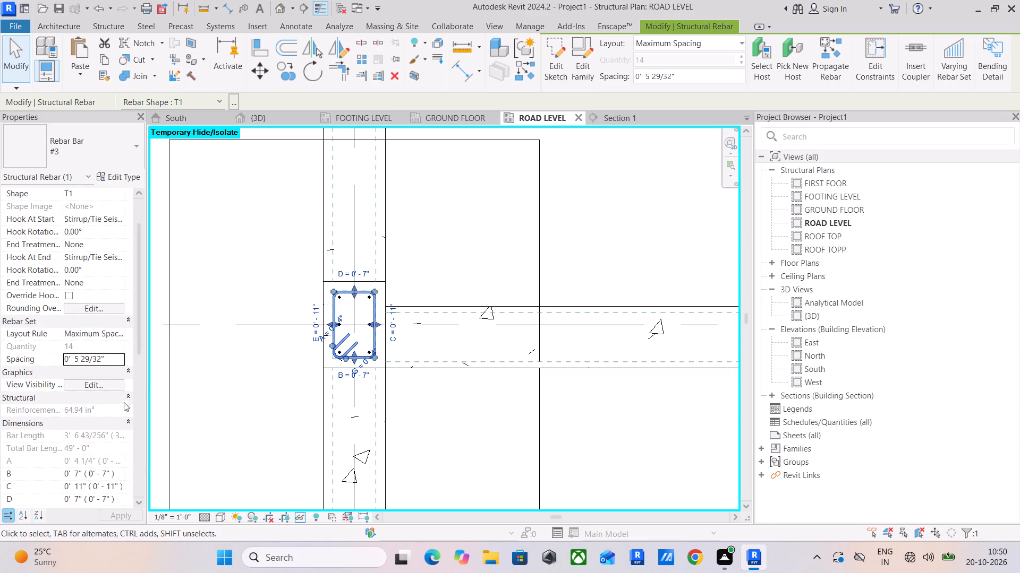
click(119, 386)
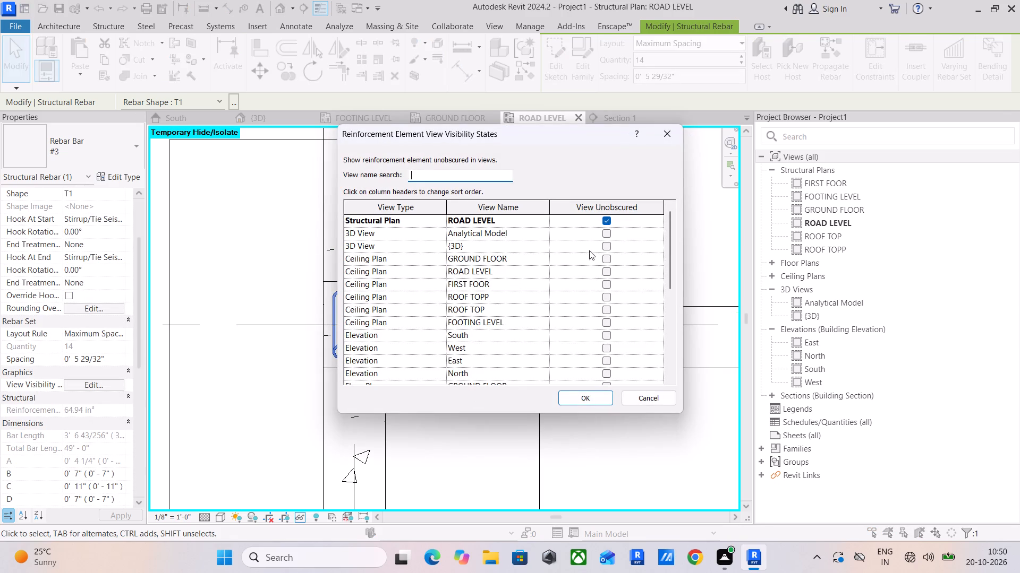
click(606, 243)
click(592, 394)
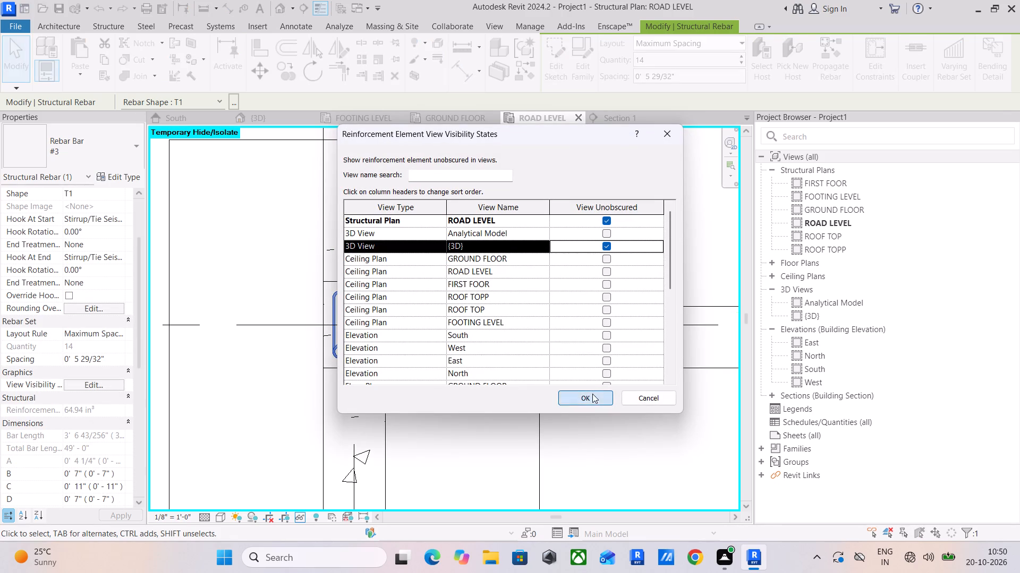
Select all six #4 longitudinal bars in the column and make them unobscured in the {3D} view.
scroll(368, 299, up, 3)
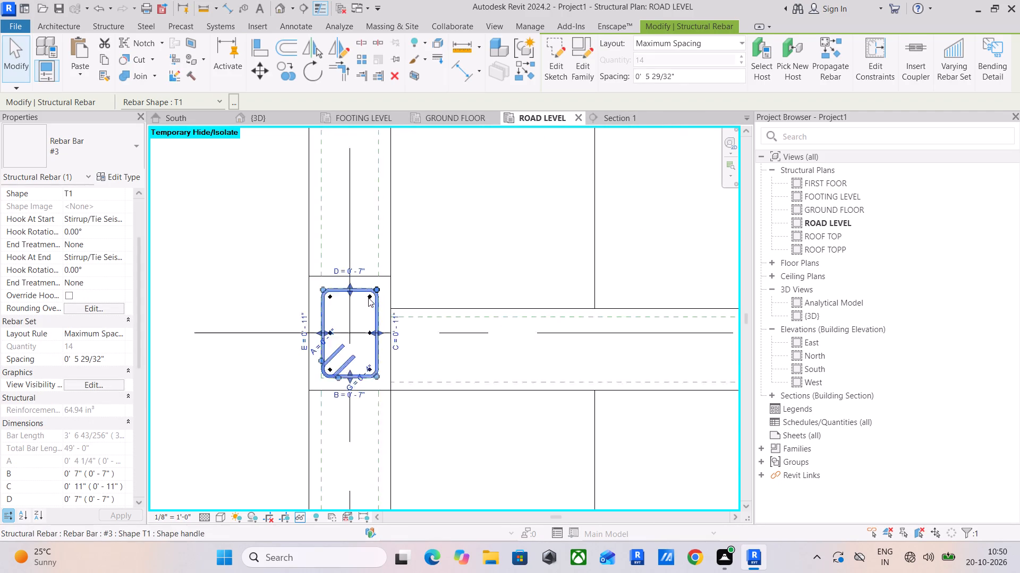
scroll(368, 298, up, 3)
click(368, 297)
text(SA)
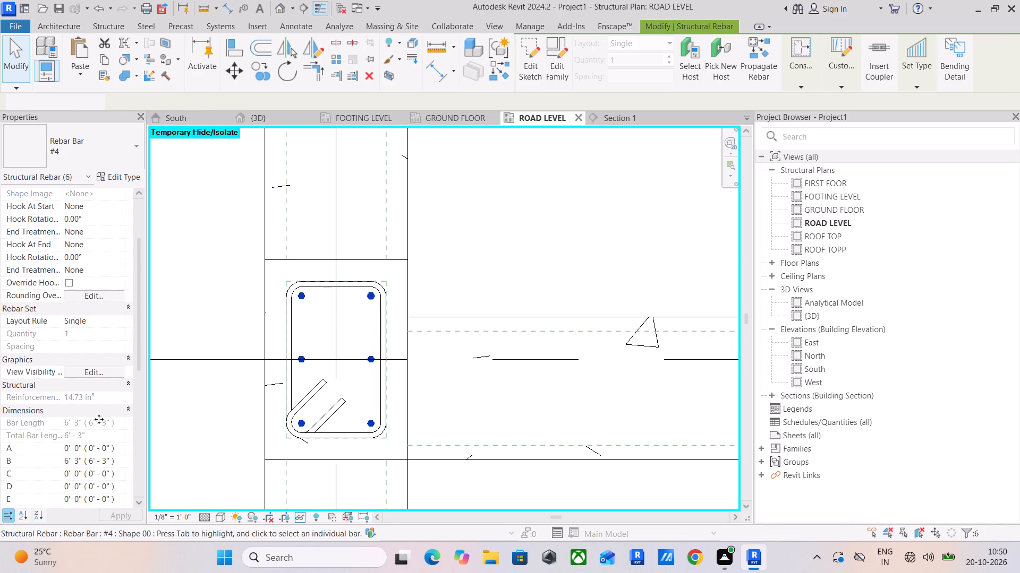
click(109, 375)
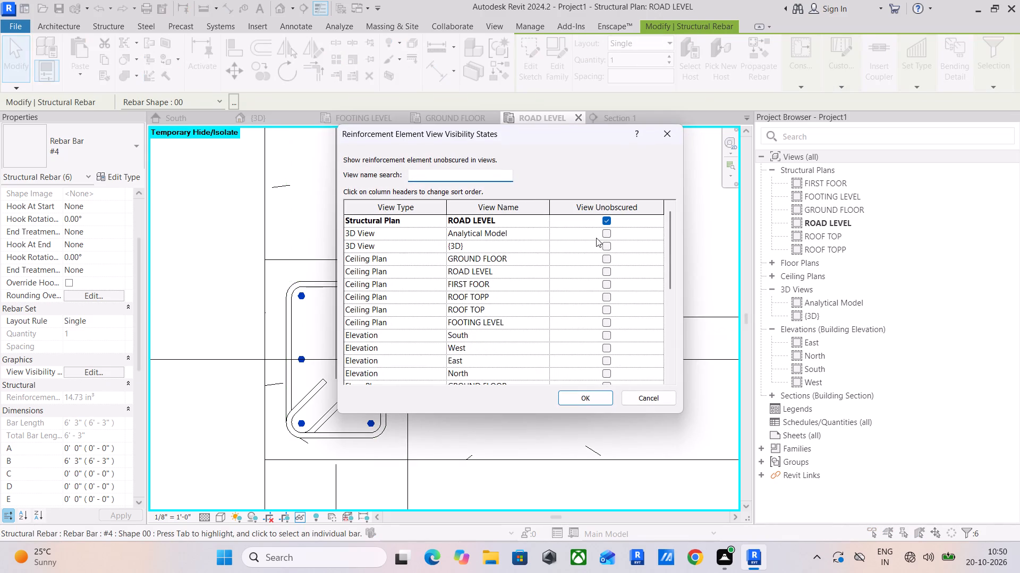
click(605, 248)
click(577, 396)
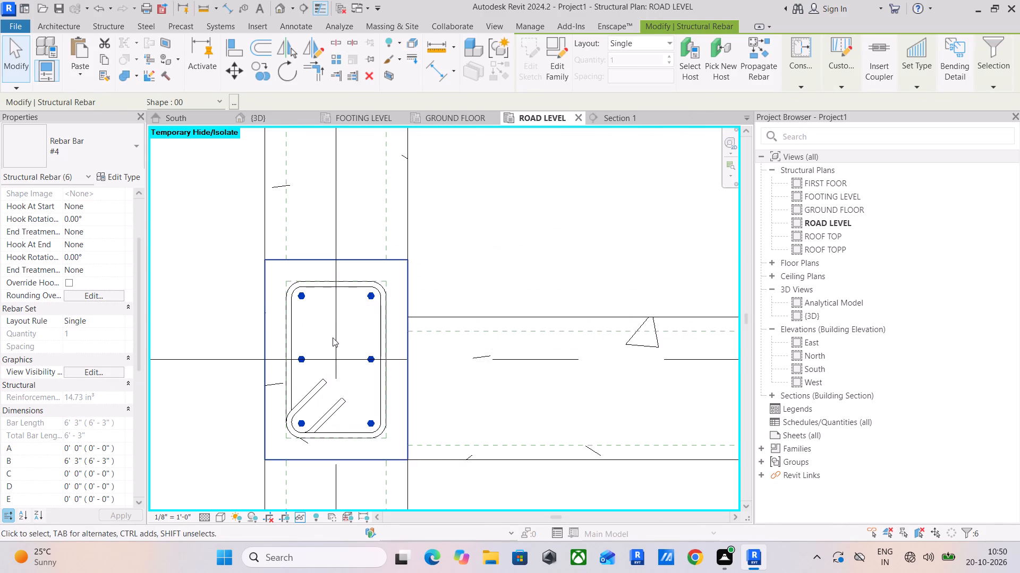
Examine the column's tie set and longitudinal bars up close in the 3D view.
scroll(343, 330, down, 5)
click(286, 116)
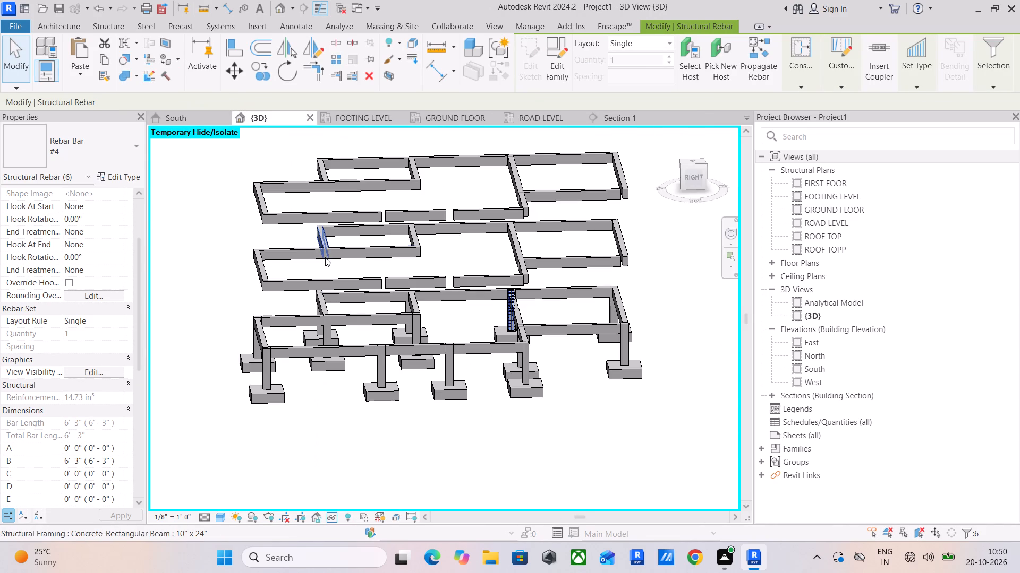
shift+middle_drag(550, 367, 252, 366)
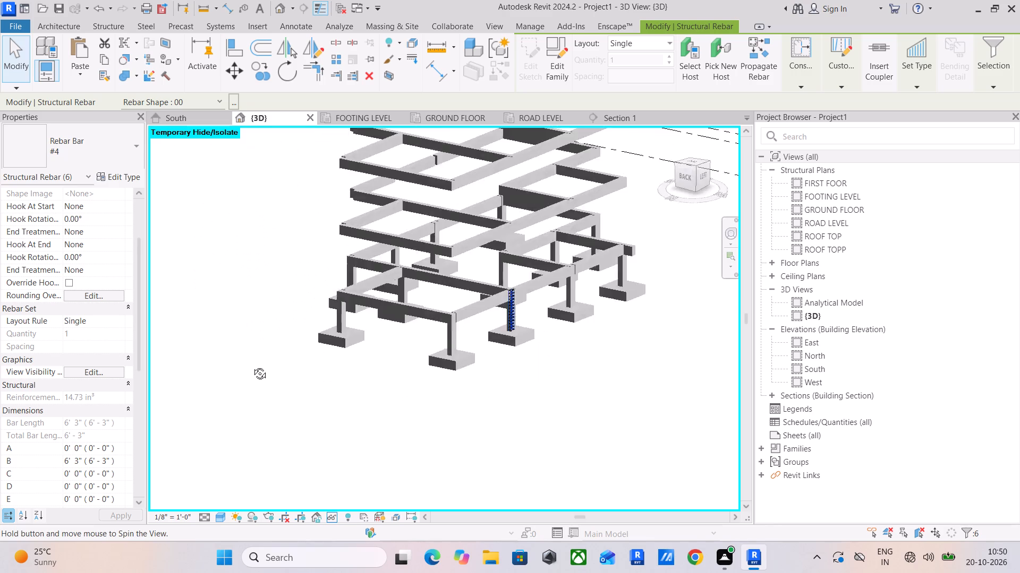
shift+middle_drag(252, 366, 247, 364)
scroll(533, 314, up, 5)
middle_drag(498, 324, 423, 352)
scroll(429, 324, up, 5)
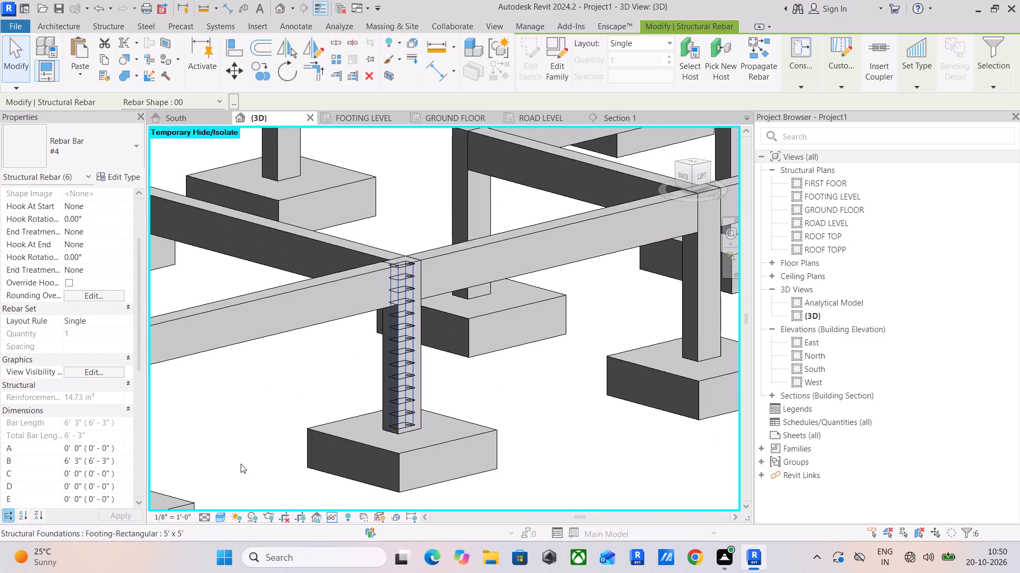
Set the {3D} view's detail level to Fine.
click(209, 517)
click(211, 505)
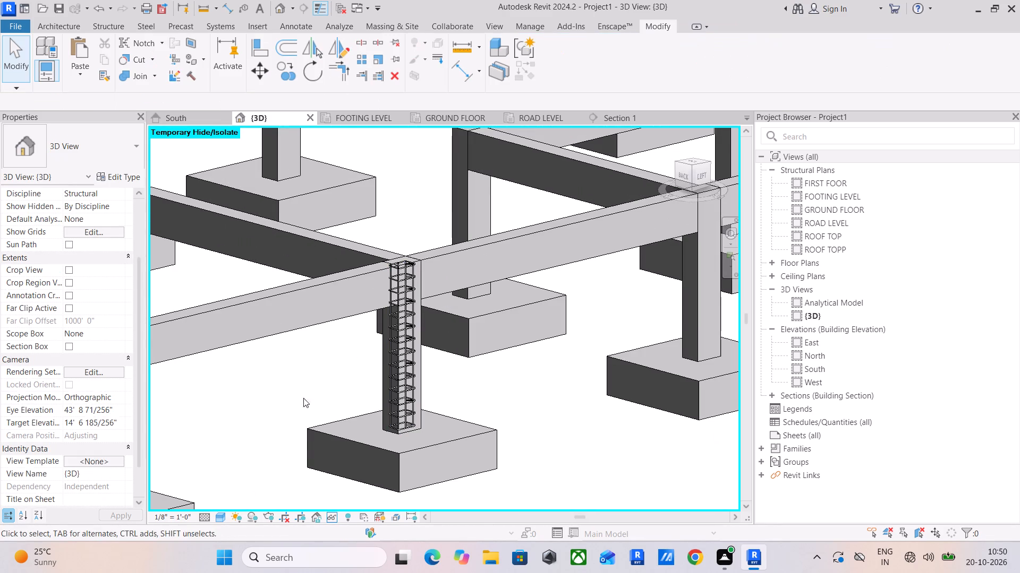
Examine the column's tie set and longitudinal bars up close and from the front side of the frame.
scroll(423, 378, up, 5)
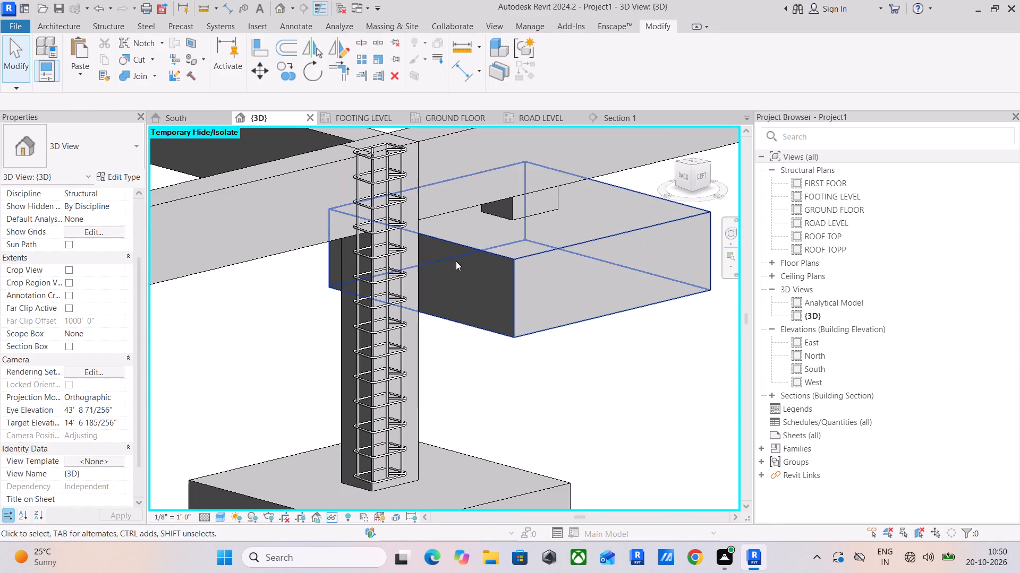
scroll(373, 149, up, 11)
scroll(371, 182, down, 5)
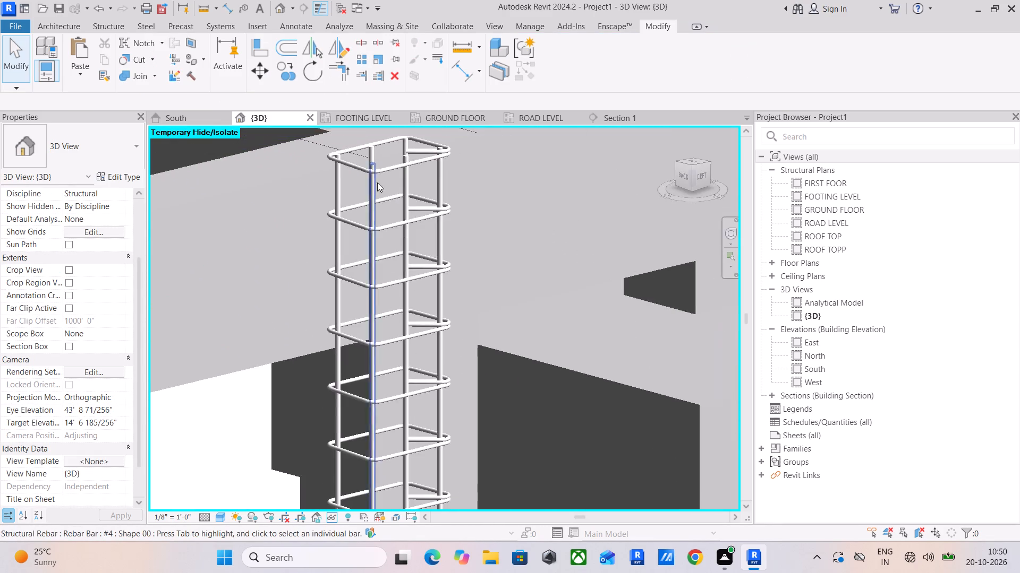
scroll(402, 188, down, 12)
shift+middle_drag(514, 292, 256, 306)
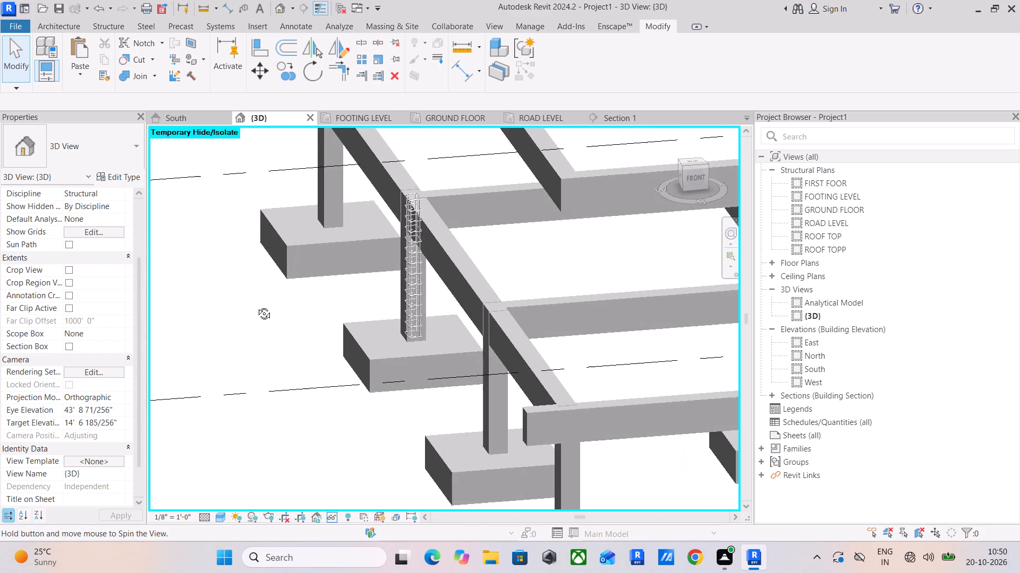
shift+middle_drag(256, 306, 266, 305)
click(276, 335)
scroll(311, 305, down, 5)
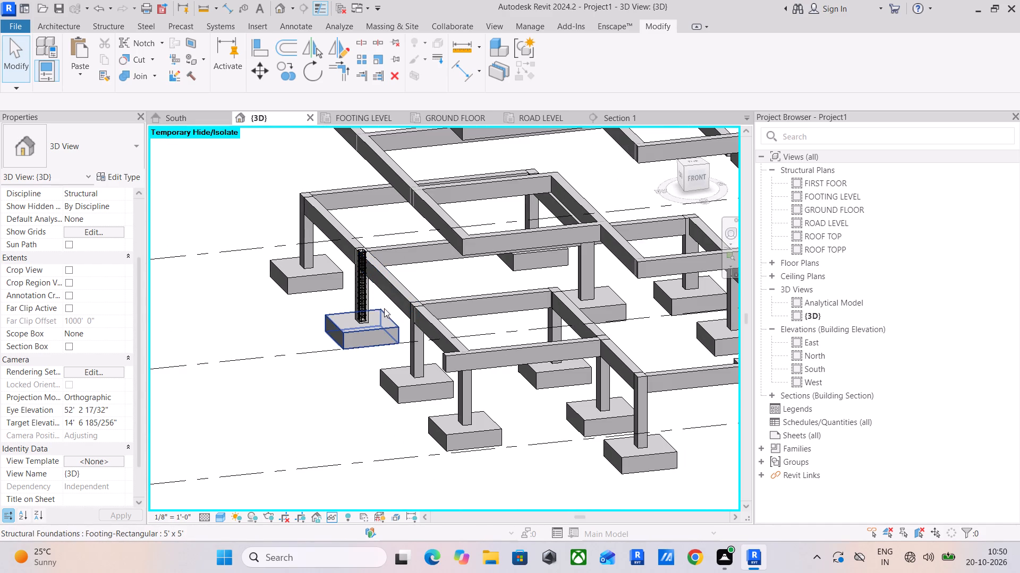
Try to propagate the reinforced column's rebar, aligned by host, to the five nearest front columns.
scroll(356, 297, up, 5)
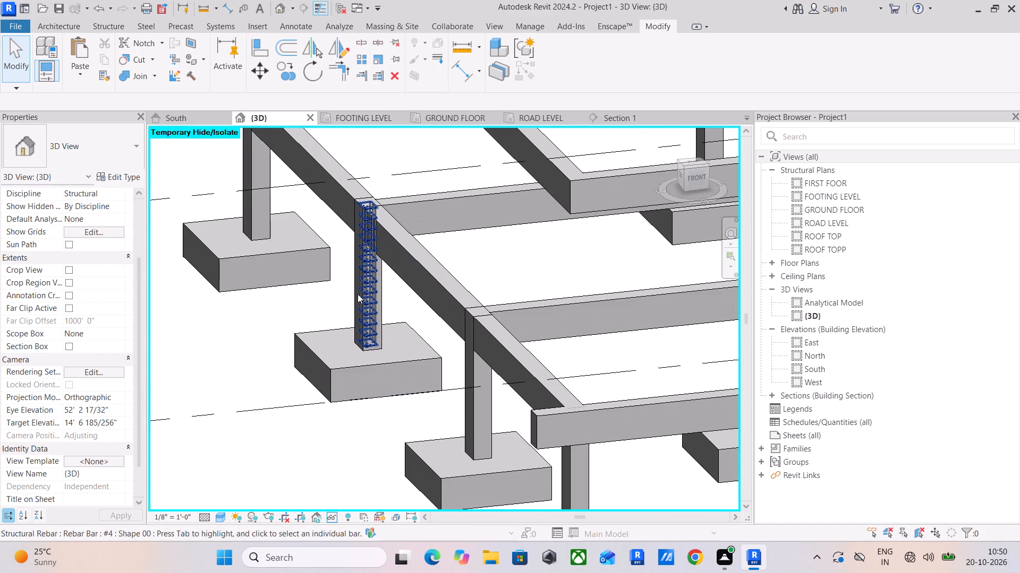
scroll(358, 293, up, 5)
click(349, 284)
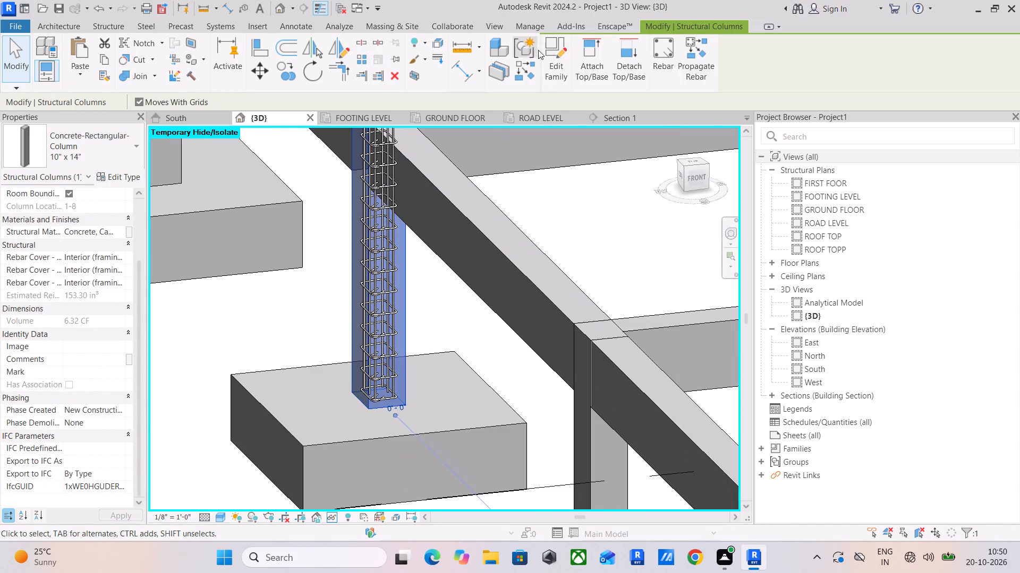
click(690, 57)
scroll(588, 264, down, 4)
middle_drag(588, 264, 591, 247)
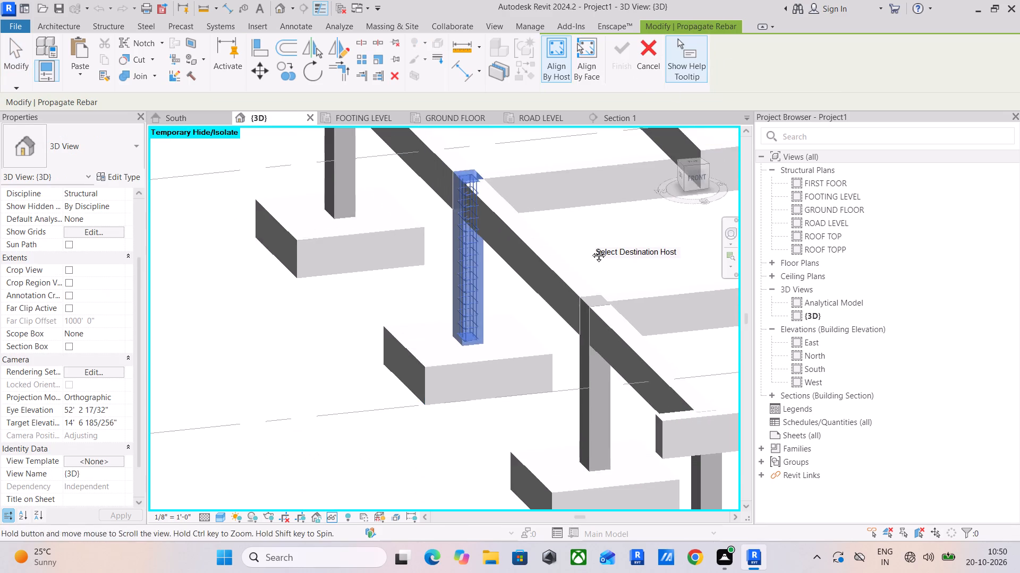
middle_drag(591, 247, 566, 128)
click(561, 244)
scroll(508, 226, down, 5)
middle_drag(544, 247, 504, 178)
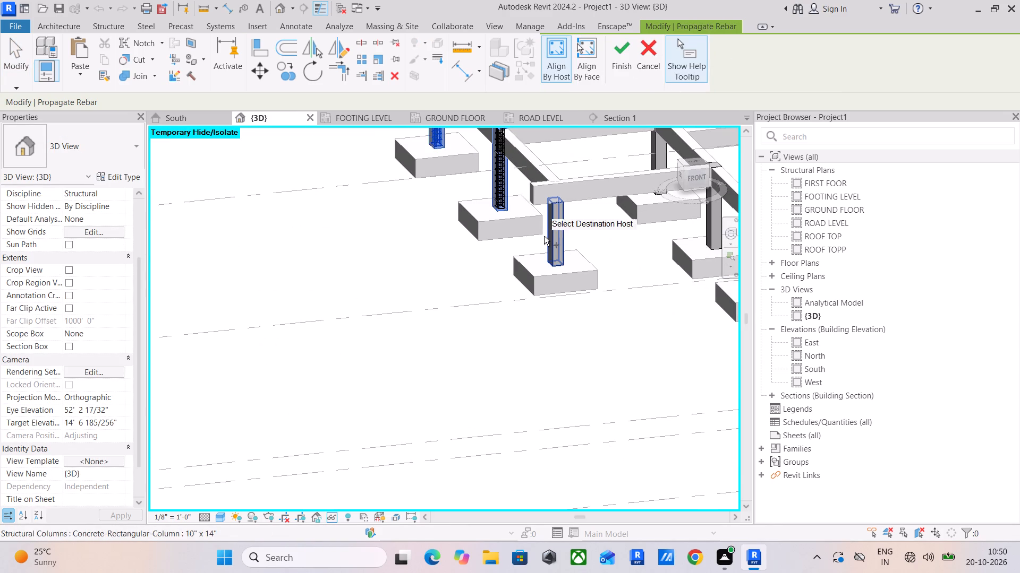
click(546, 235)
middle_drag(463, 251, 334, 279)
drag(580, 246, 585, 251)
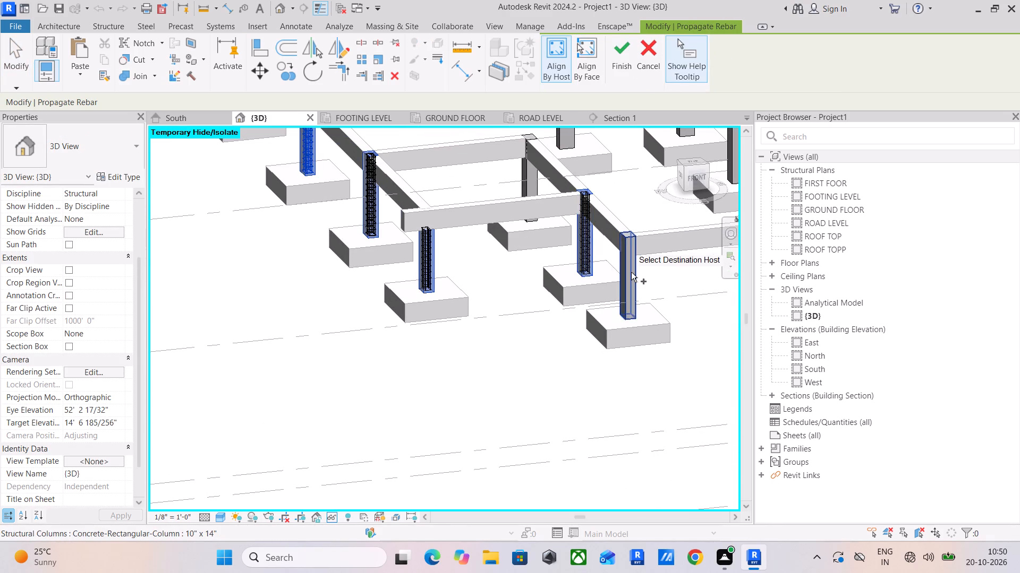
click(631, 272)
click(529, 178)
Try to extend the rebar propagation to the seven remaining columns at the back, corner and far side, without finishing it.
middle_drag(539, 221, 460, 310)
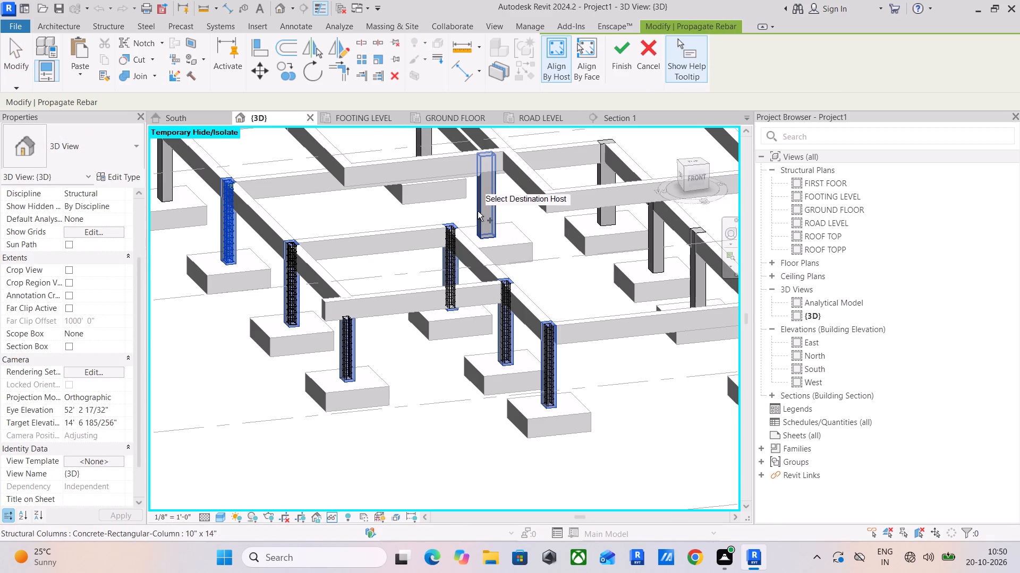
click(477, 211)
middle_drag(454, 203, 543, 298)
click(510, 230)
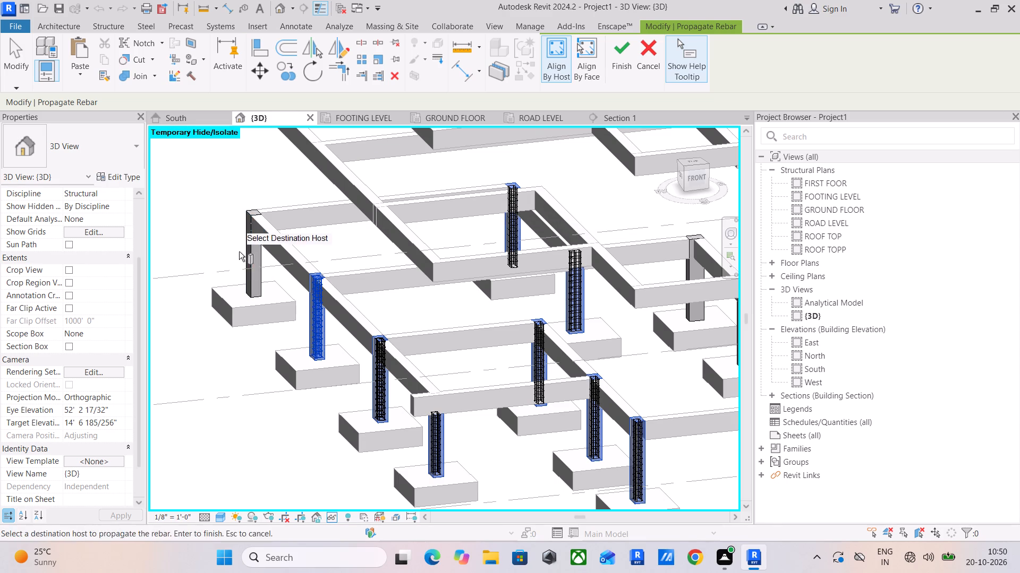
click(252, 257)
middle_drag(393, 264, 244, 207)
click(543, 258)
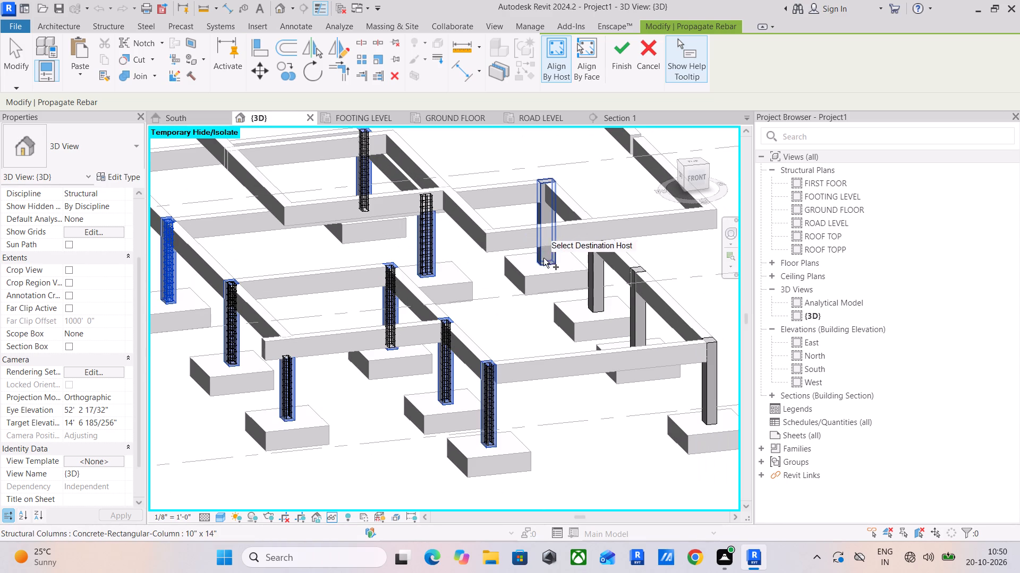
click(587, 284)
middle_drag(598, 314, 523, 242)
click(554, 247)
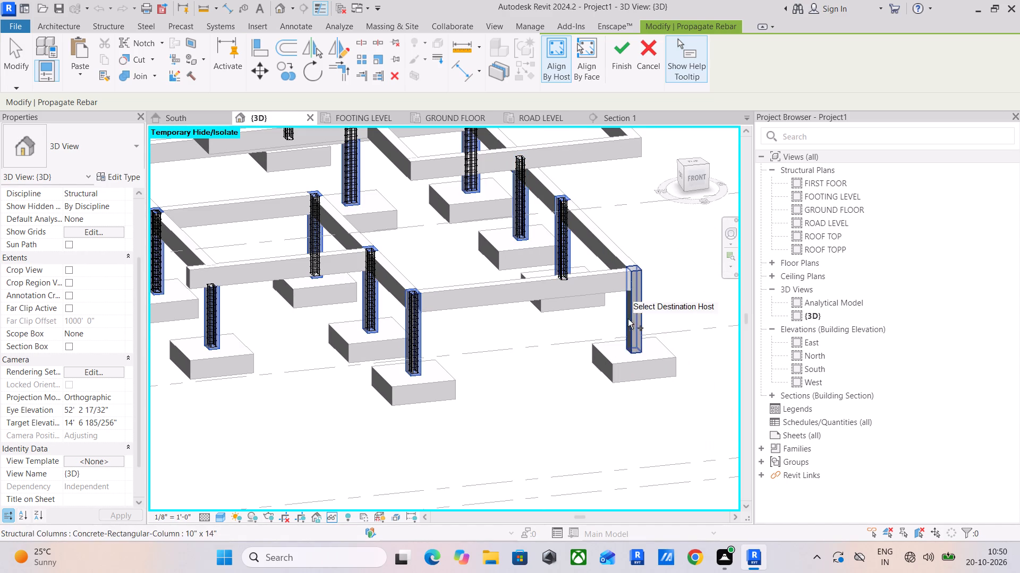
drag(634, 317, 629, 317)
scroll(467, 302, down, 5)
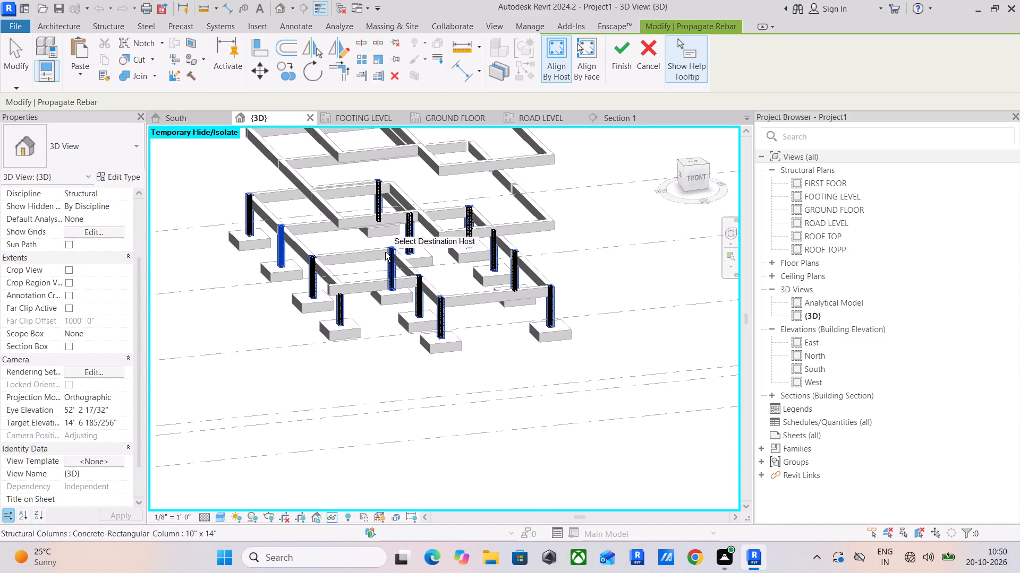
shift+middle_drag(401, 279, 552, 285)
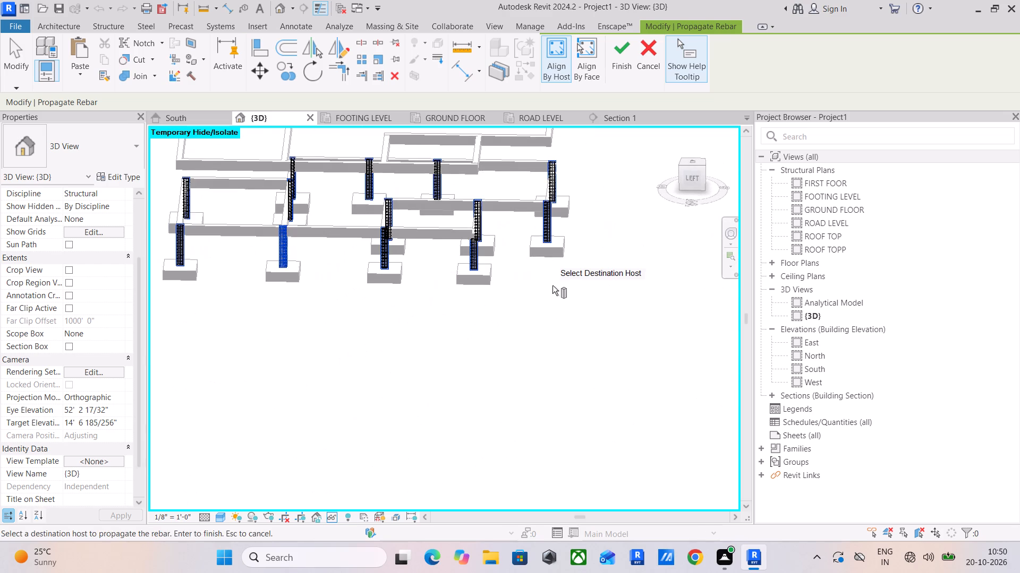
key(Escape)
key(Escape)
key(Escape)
Open the FOOTING LEVEL structural plan around the column footings.
scroll(445, 254, down, 4)
middle_drag(448, 251, 465, 312)
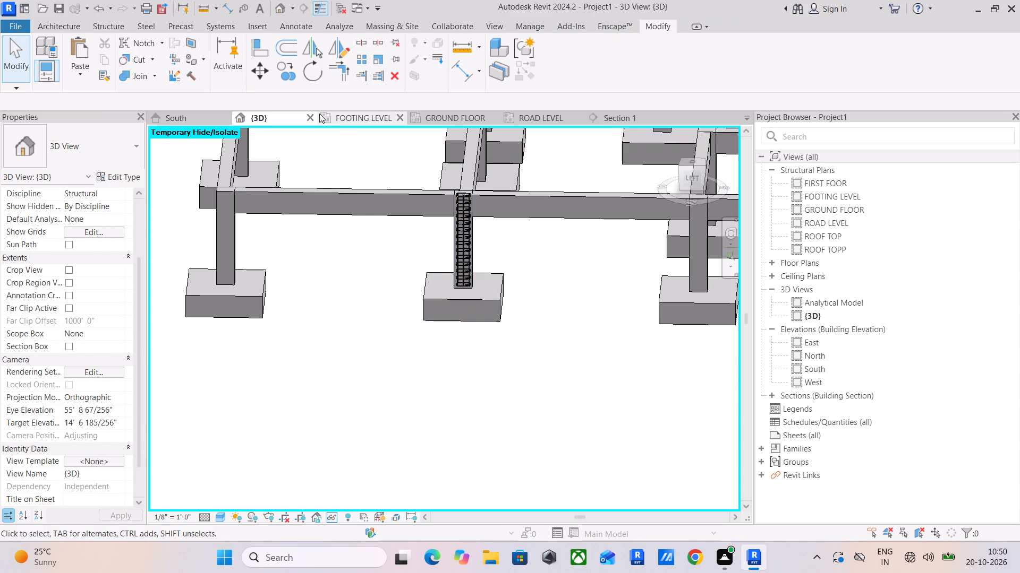
click(342, 115)
scroll(360, 306, up, 5)
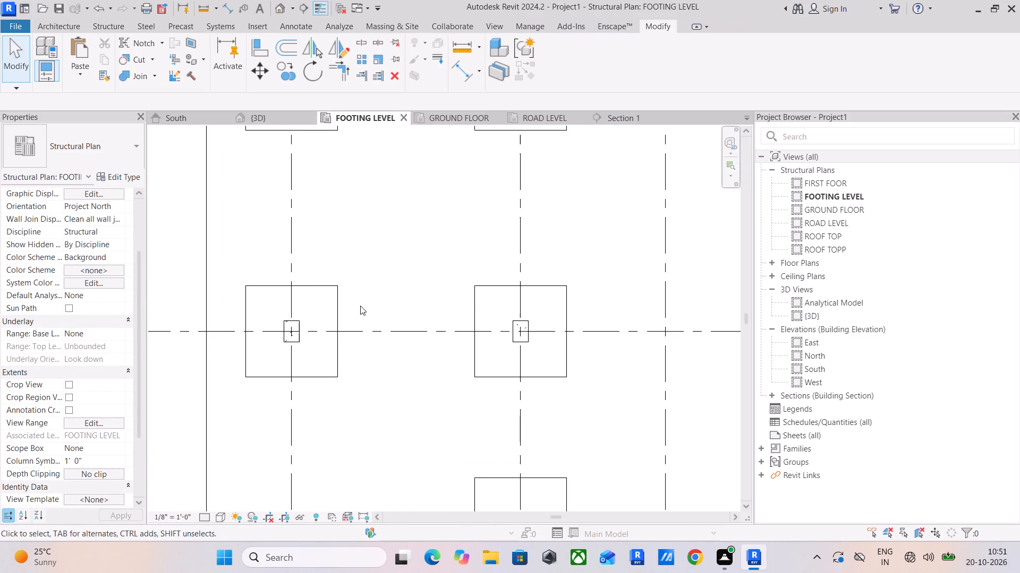
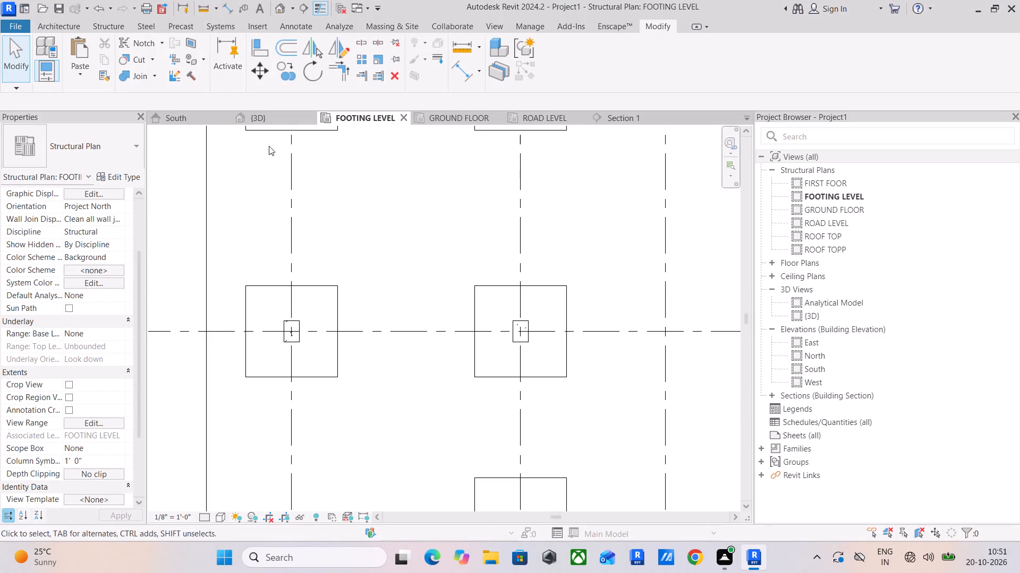
Add a rebar cover setting named FOOTING COVER with a cover distance of 50 mm.
click(118, 23)
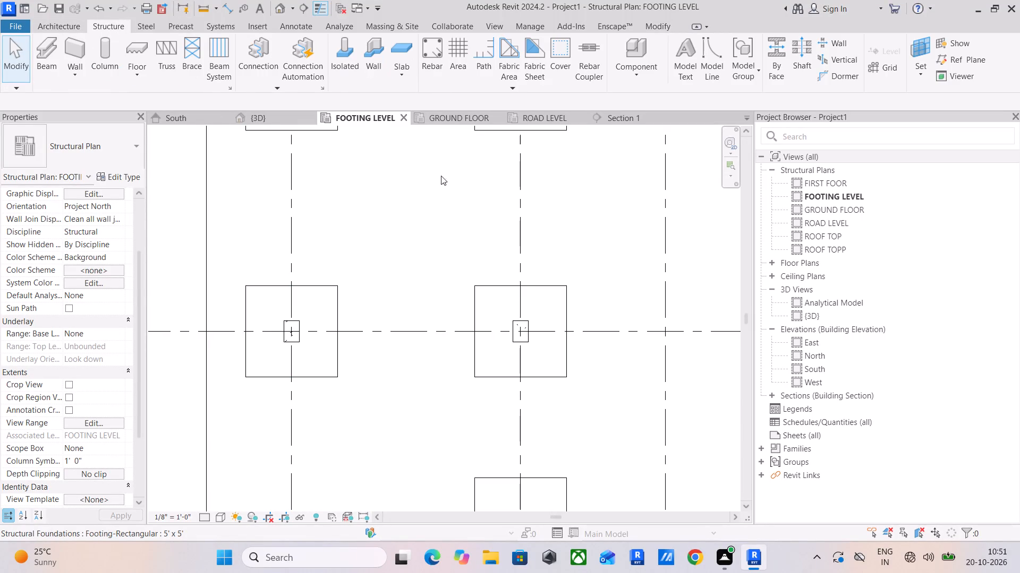
click(567, 56)
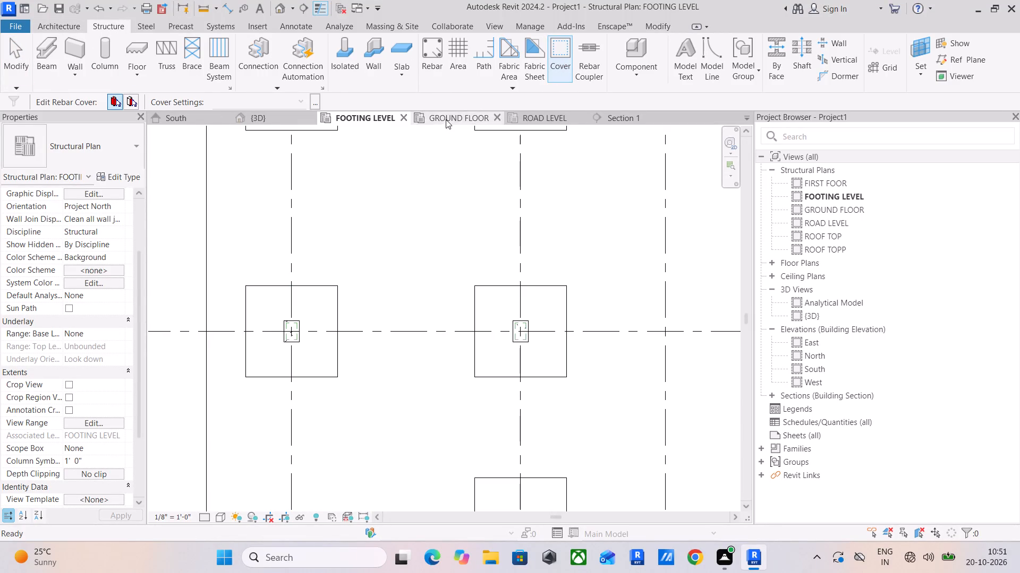
click(318, 105)
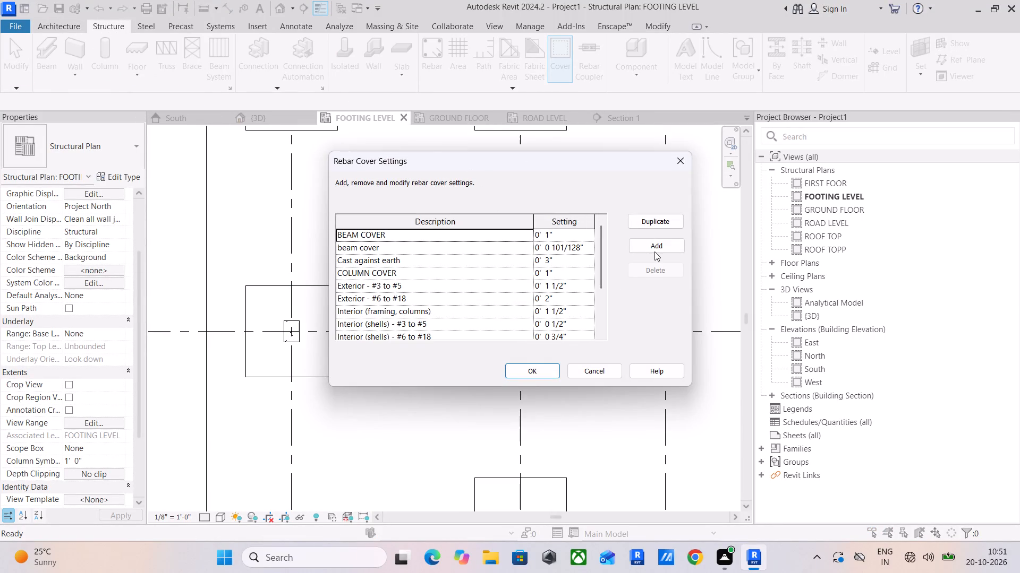
click(655, 247)
click(426, 325)
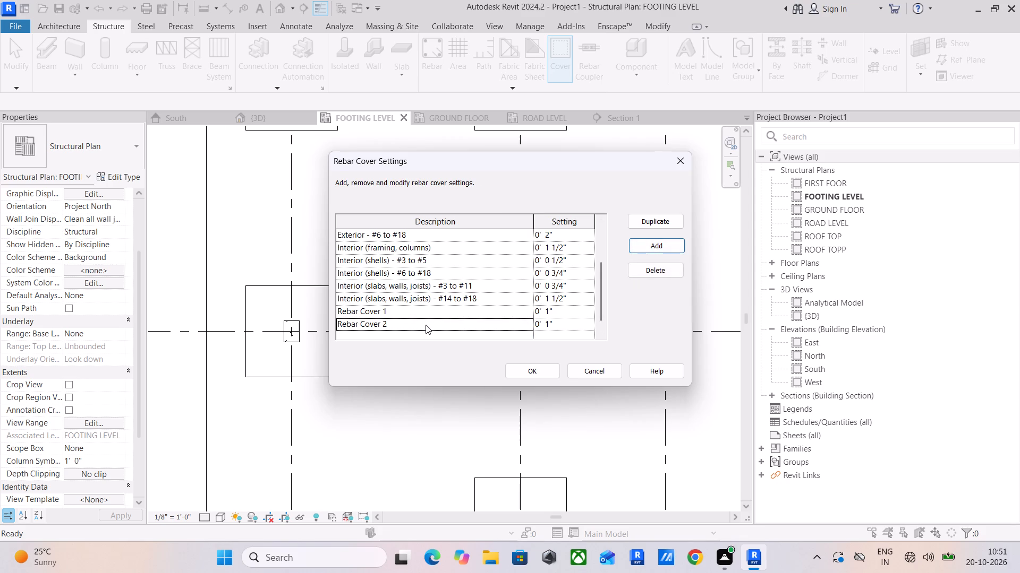
text(FOOTING COVER)
key(space)
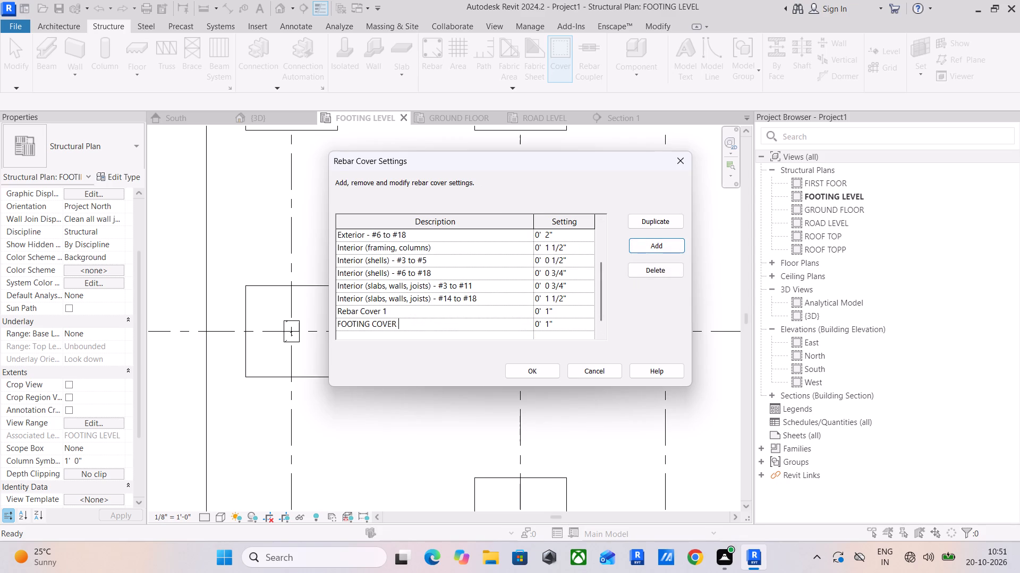
click(572, 320)
text(50ML)
key(BackSpace)
key(m)
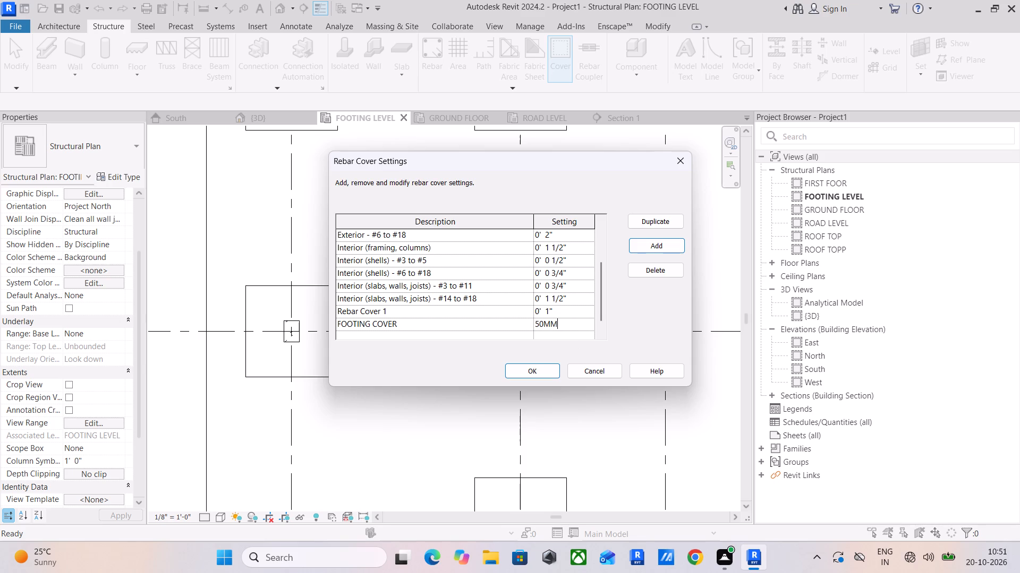
key(Return)
click(541, 371)
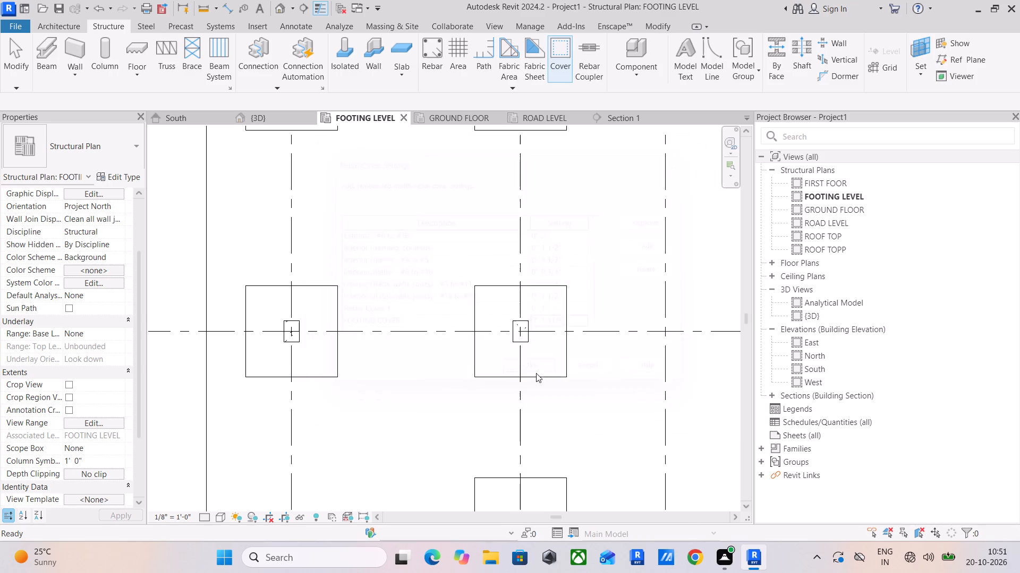
Assign the FOOTING COVER rebar cover to the left-hand 5' x 5' footing in the FOOTING LEVEL plan.
scroll(305, 287, up, 3)
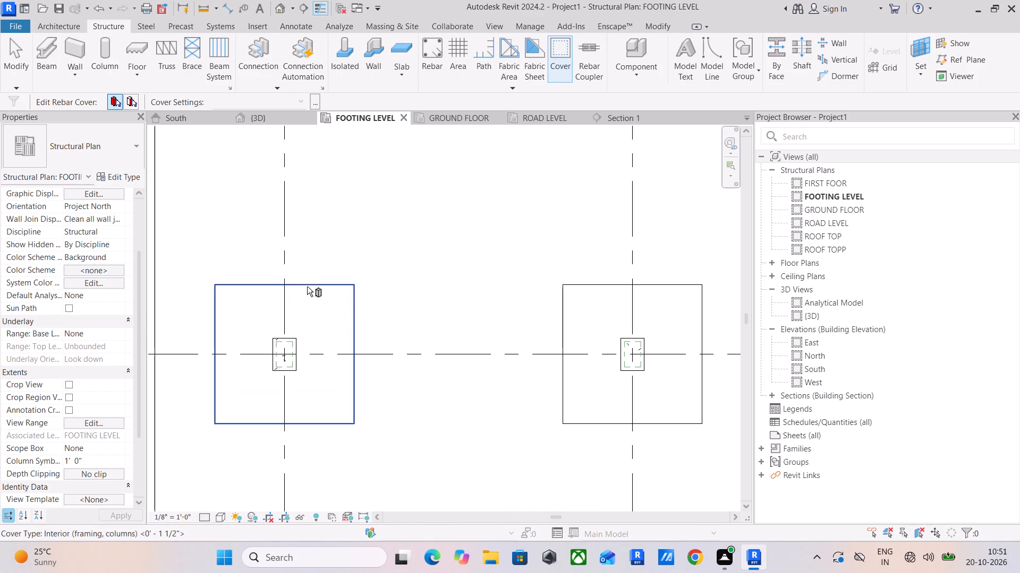
click(307, 286)
click(300, 100)
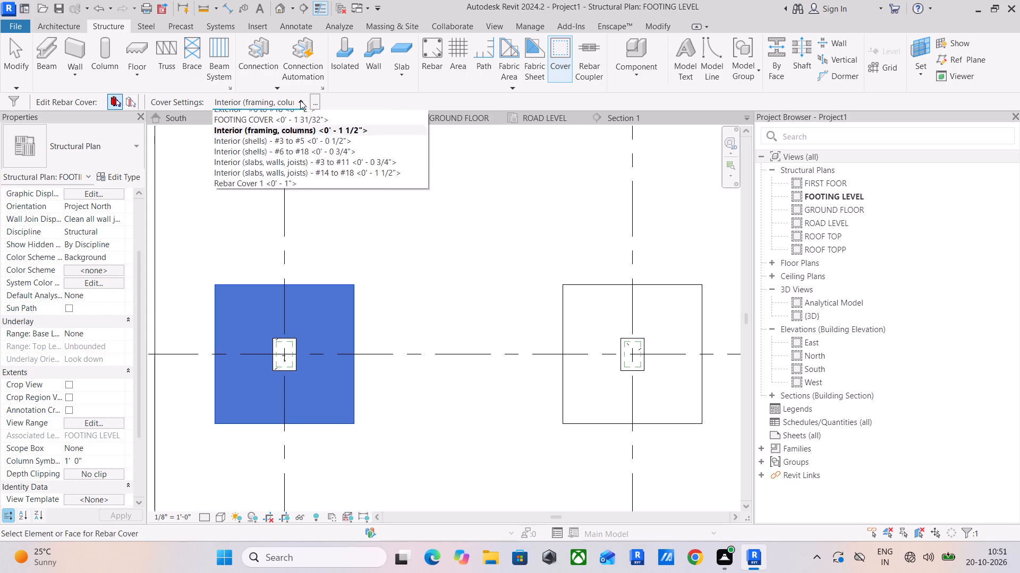
click(273, 116)
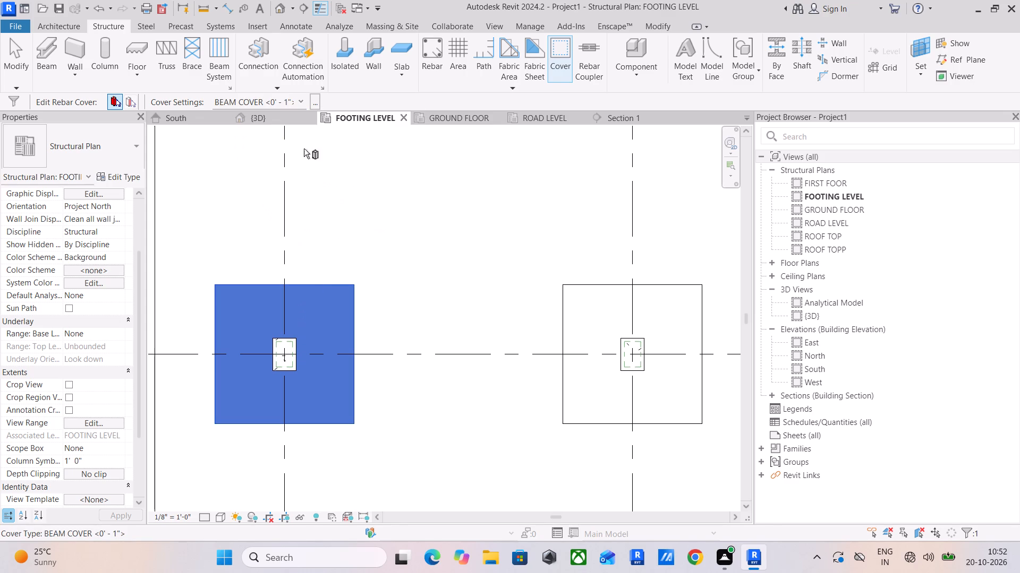
click(295, 97)
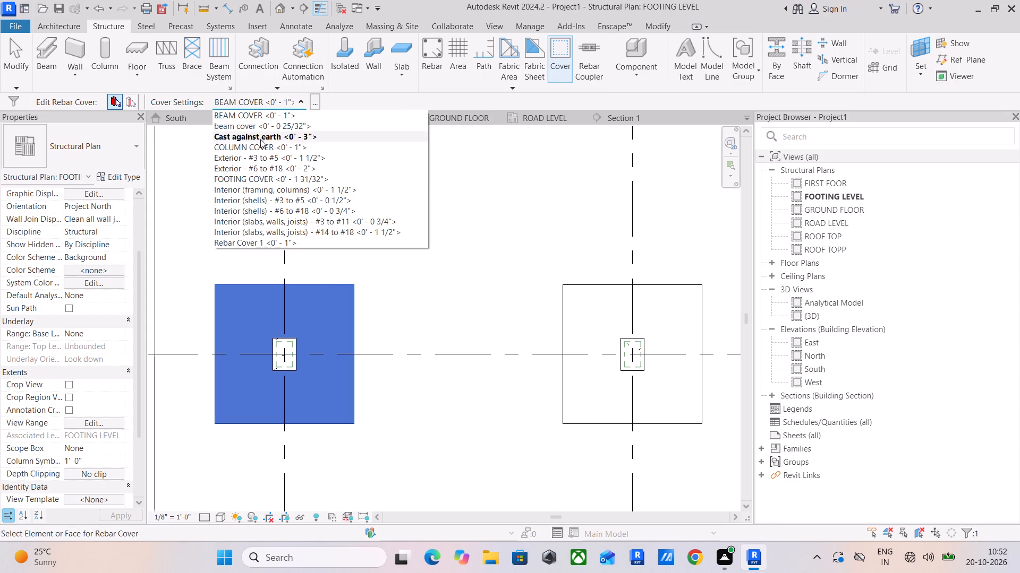
click(240, 179)
scroll(275, 347, up, 5)
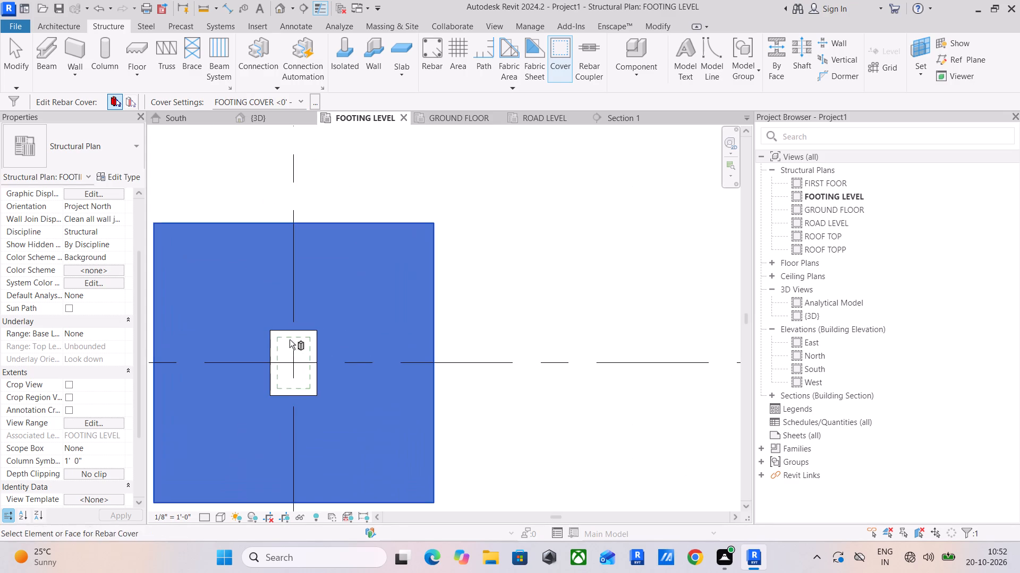
key(Escape)
key(Escape)
Assign the COLUMN COVER rebar cover to the 10" x 14" concrete column standing on that footing.
scroll(309, 340, up, 3)
click(318, 339)
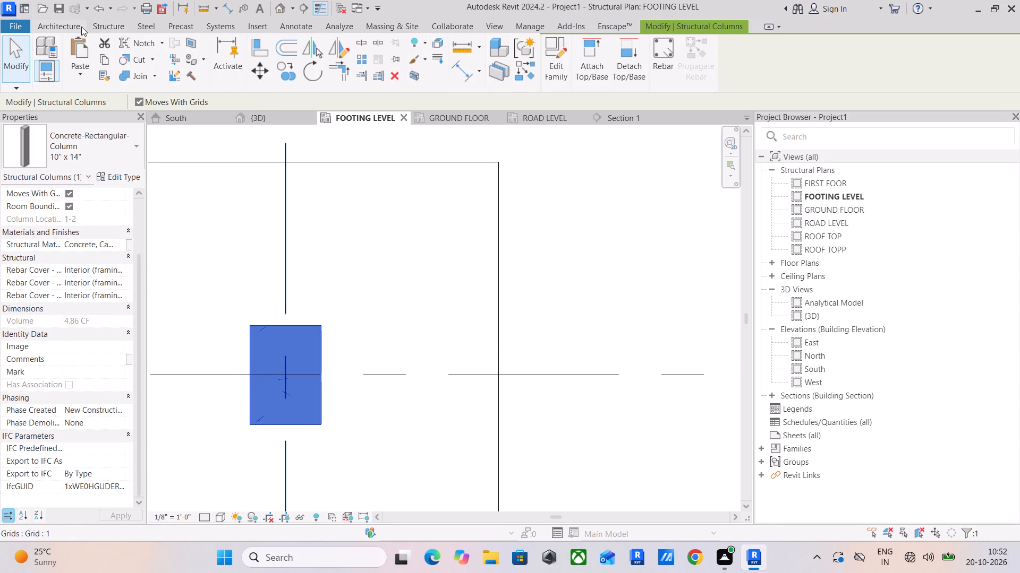
click(116, 25)
click(559, 54)
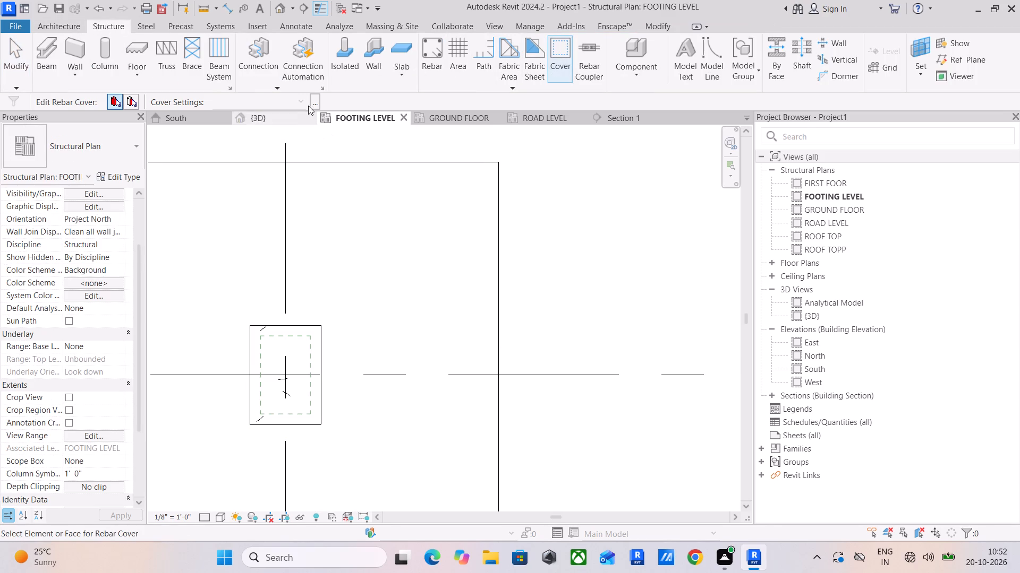
drag(310, 326, 310, 321)
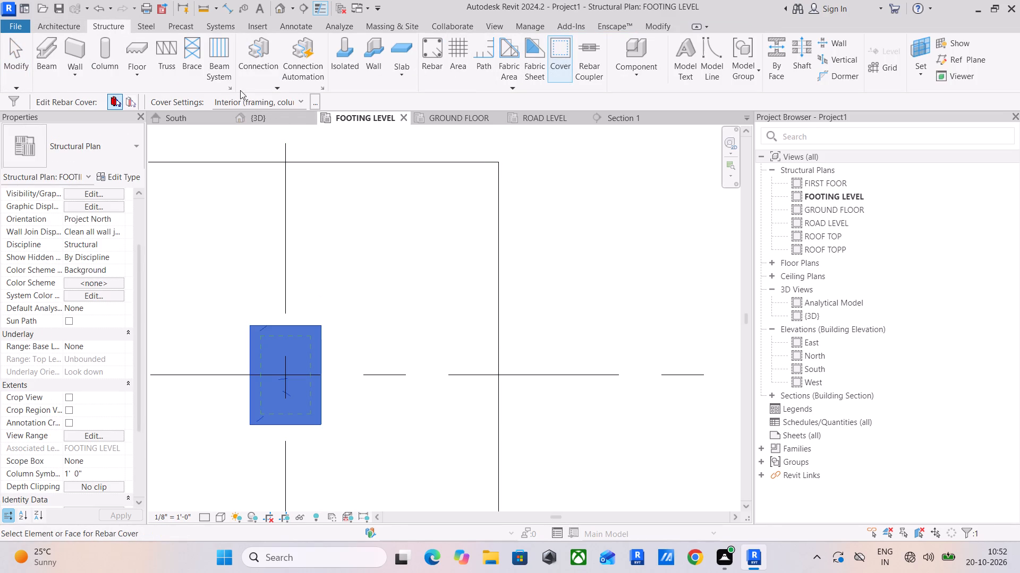
click(300, 100)
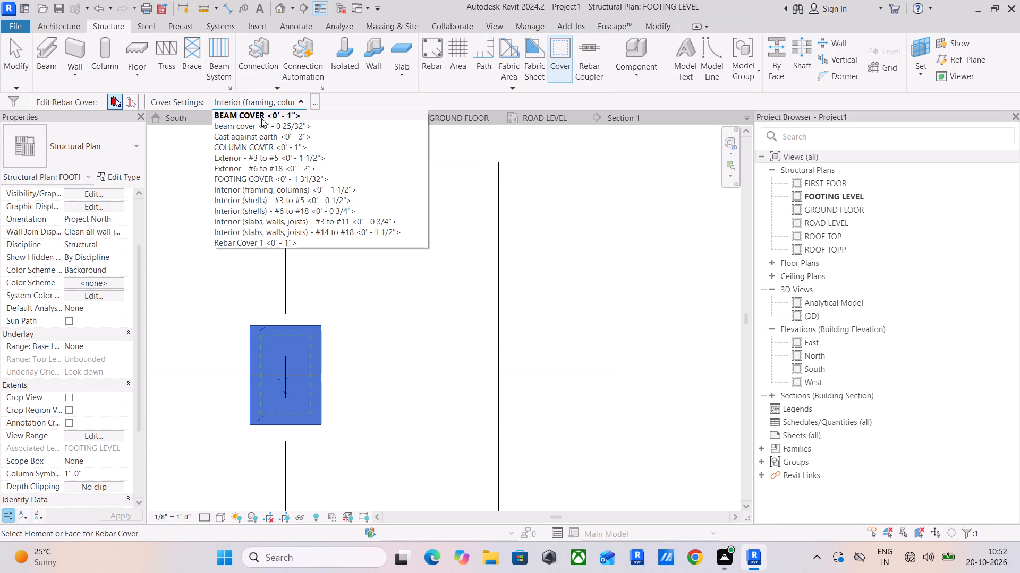
click(261, 118)
click(295, 102)
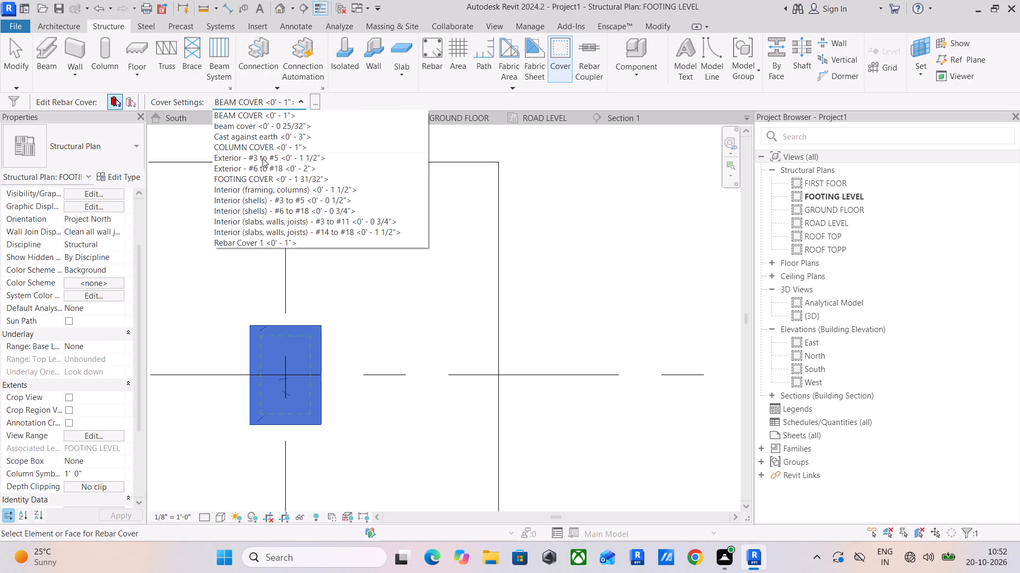
click(266, 146)
scroll(330, 312, down, 4)
middle_drag(339, 311, 417, 287)
key(Escape)
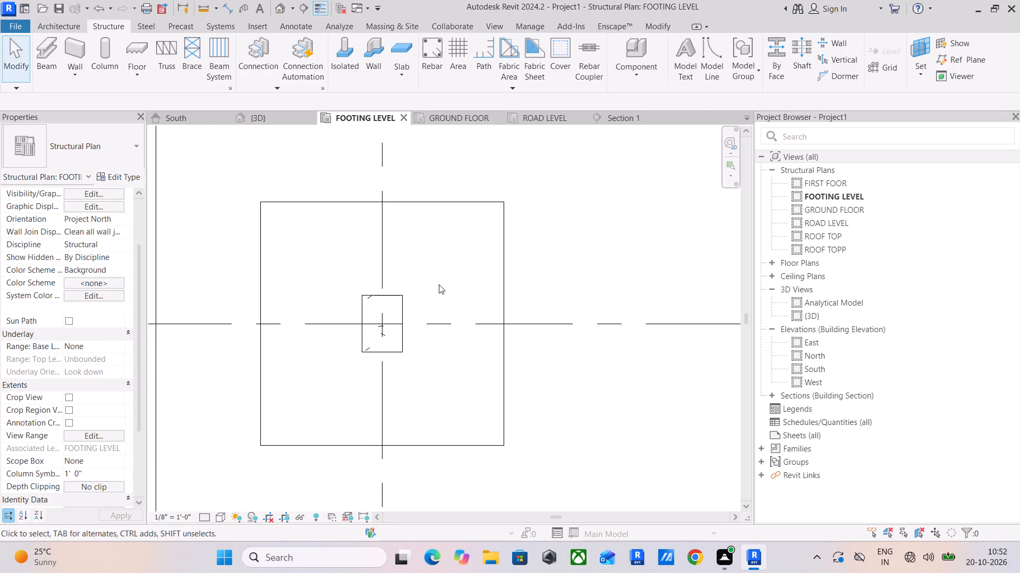
Reapply the FOOTING COVER setting to the same 5' x 5' footing in the plan.
click(488, 208)
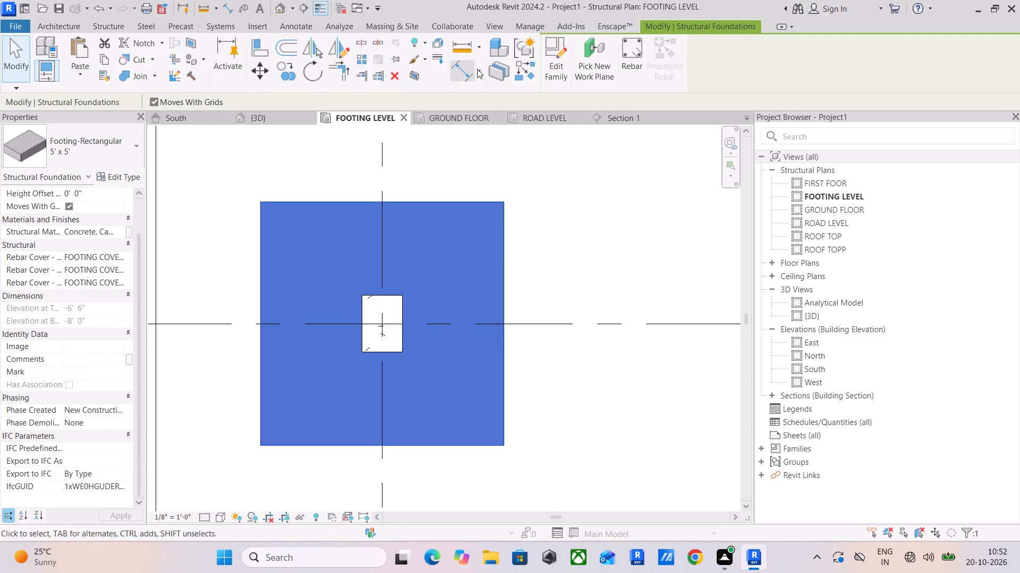
click(99, 25)
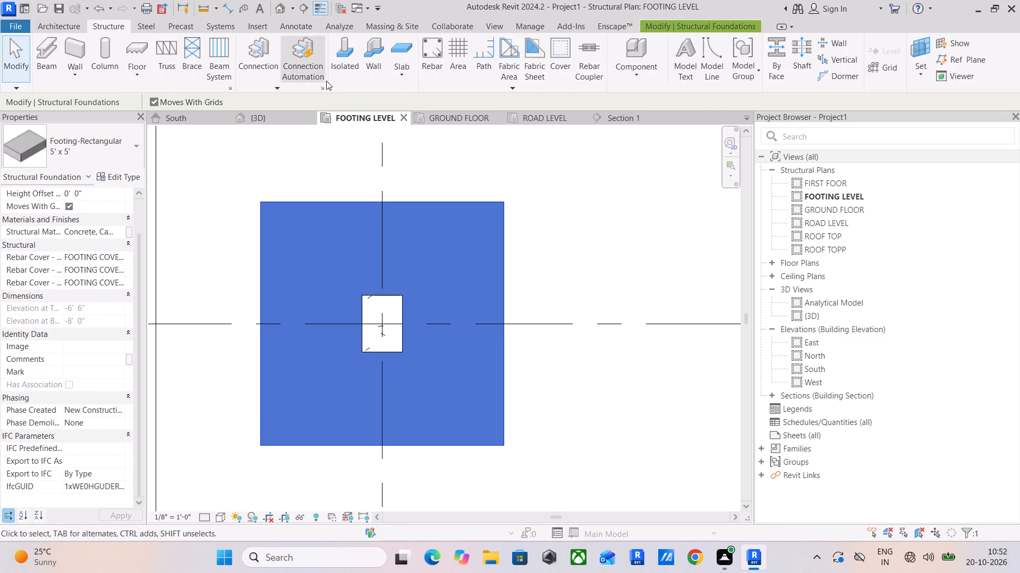
click(563, 55)
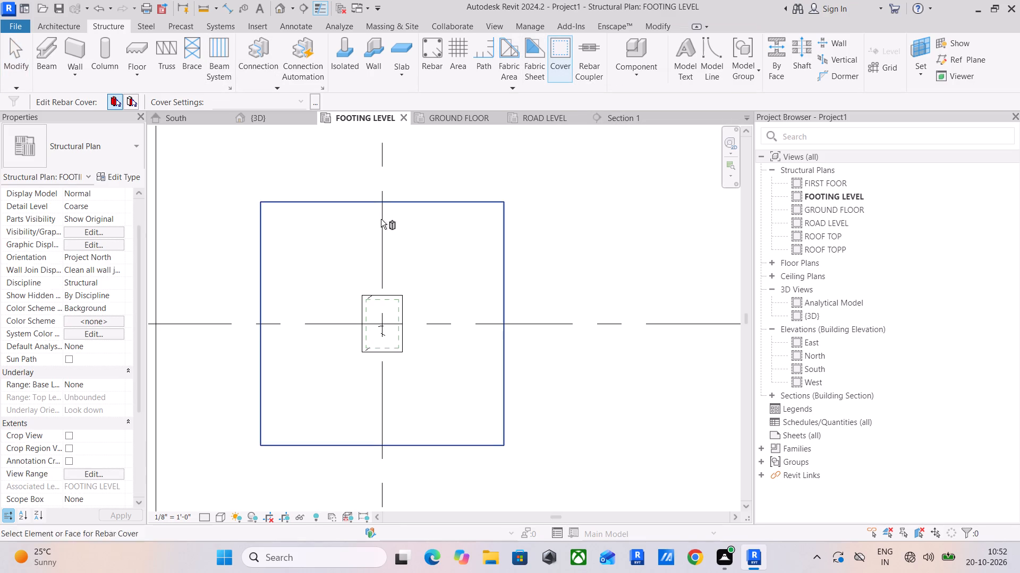
click(316, 202)
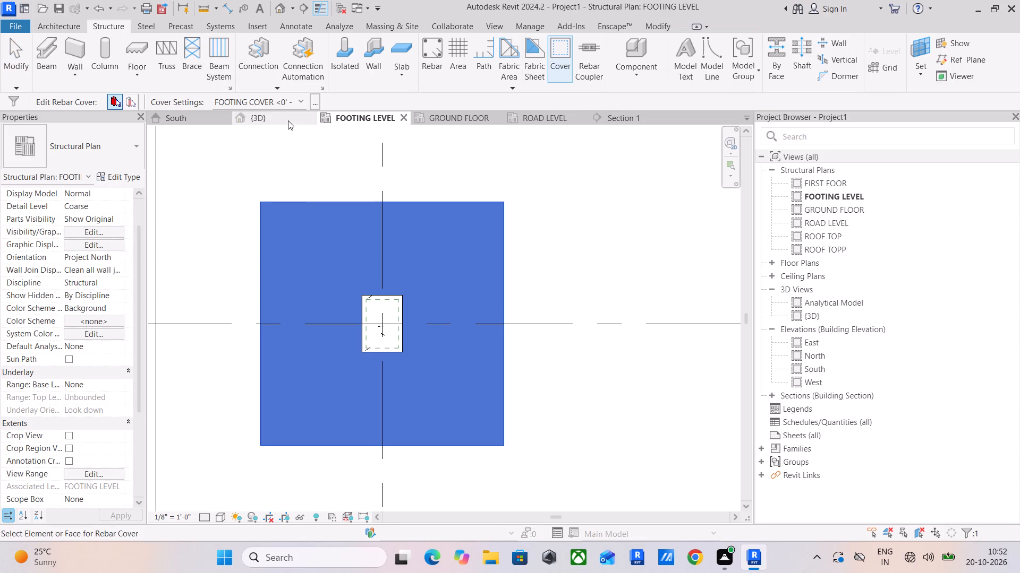
click(299, 97)
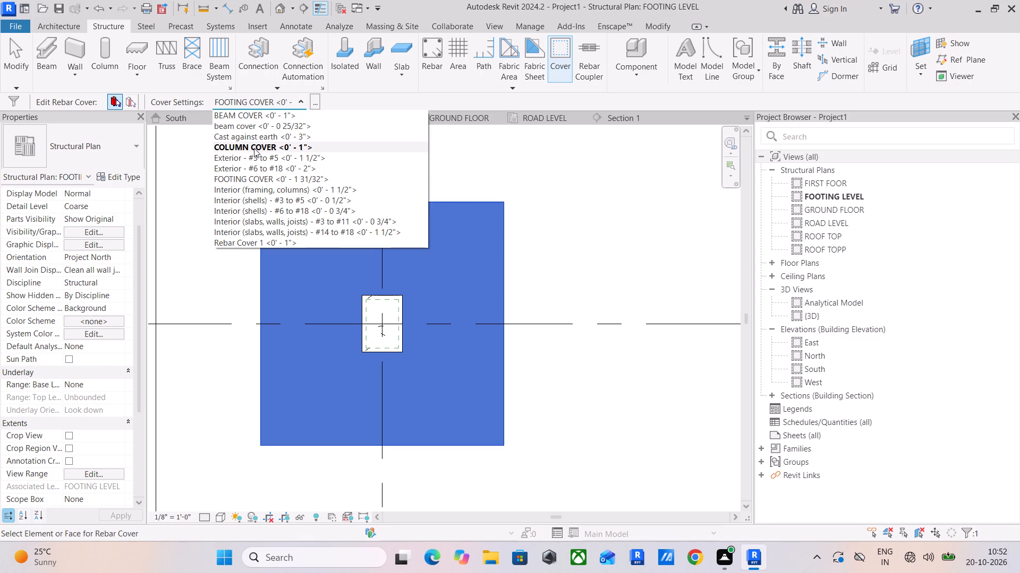
scroll(263, 144, up, 4)
click(260, 179)
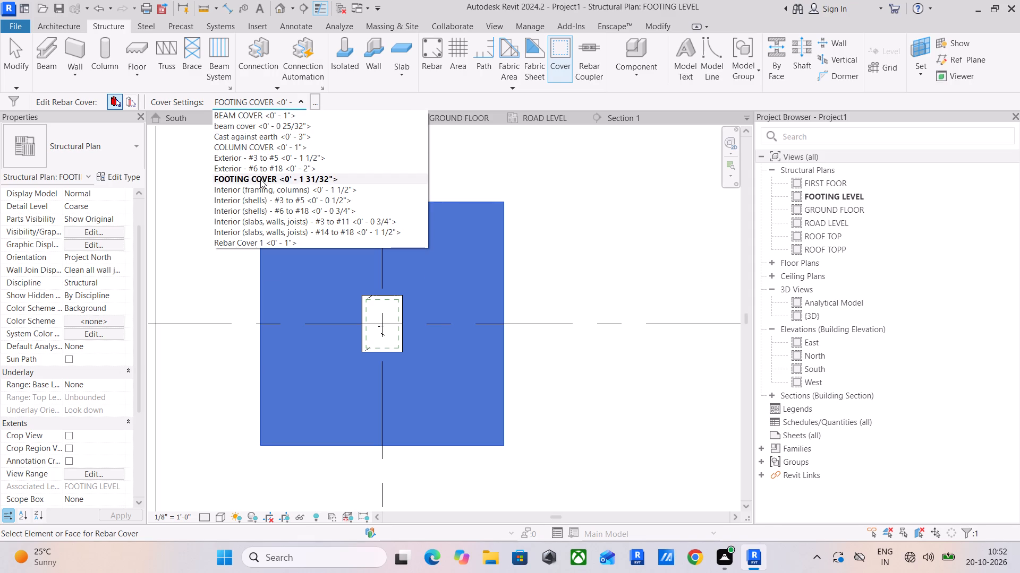
click(396, 266)
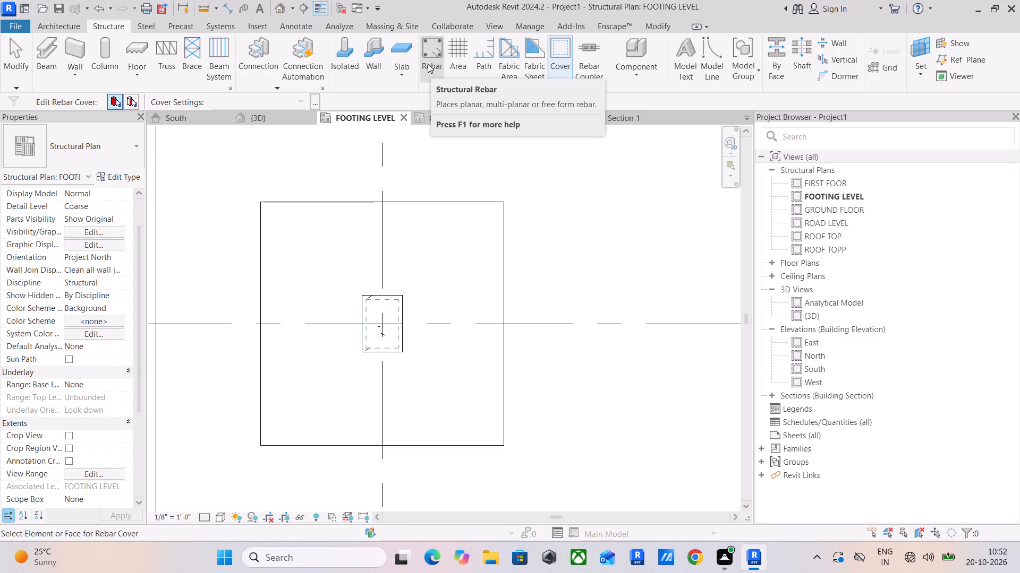
In the Section 1 view, assign the FOOTING COVER rebar cover to the end footing beside the crop boundary.
click(632, 121)
scroll(504, 133, down, 7)
middle_drag(514, 226, 534, 222)
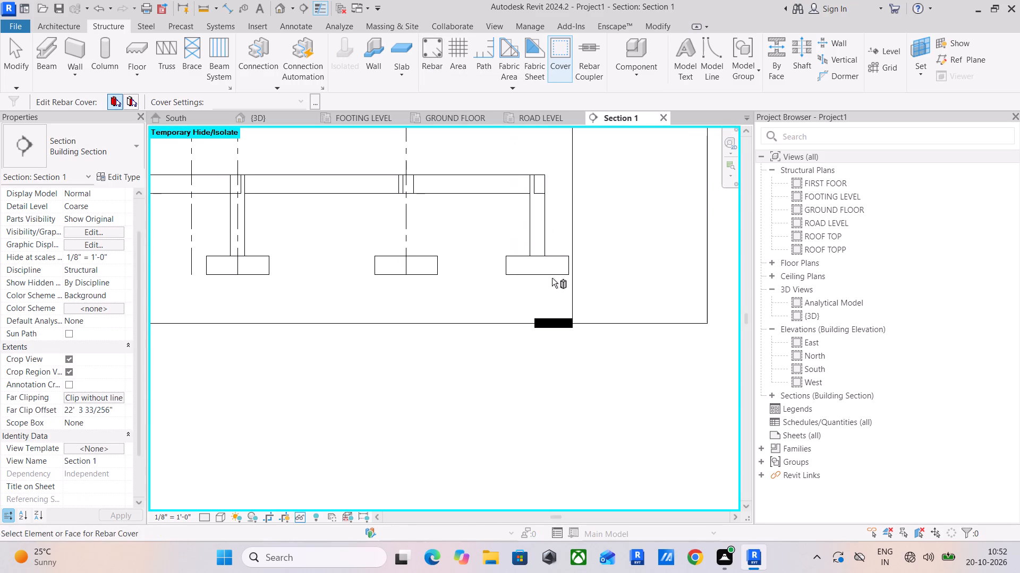
scroll(503, 247, up, 5)
middle_drag(536, 285, 455, 272)
scroll(456, 253, up, 2)
click(456, 252)
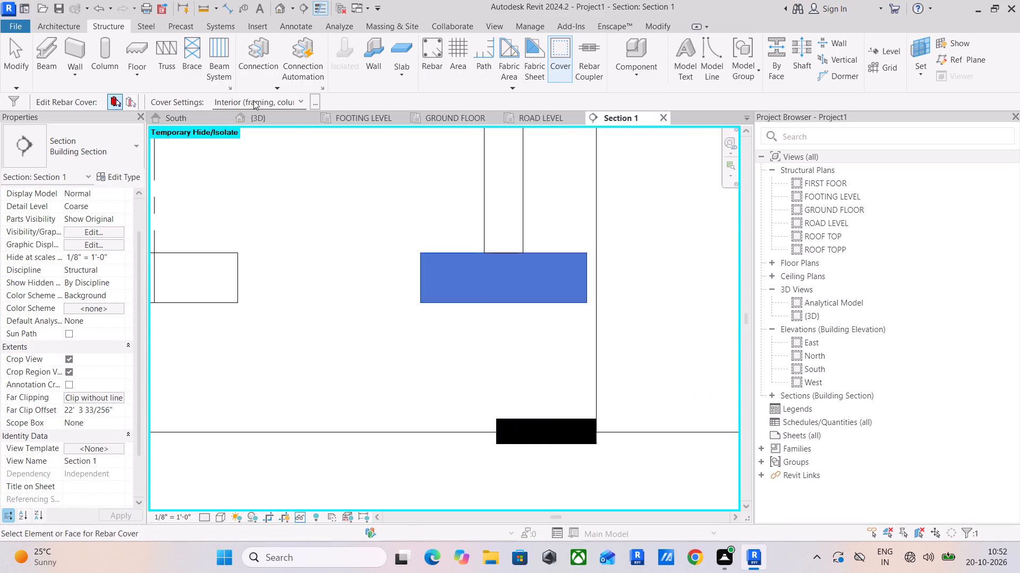
click(300, 100)
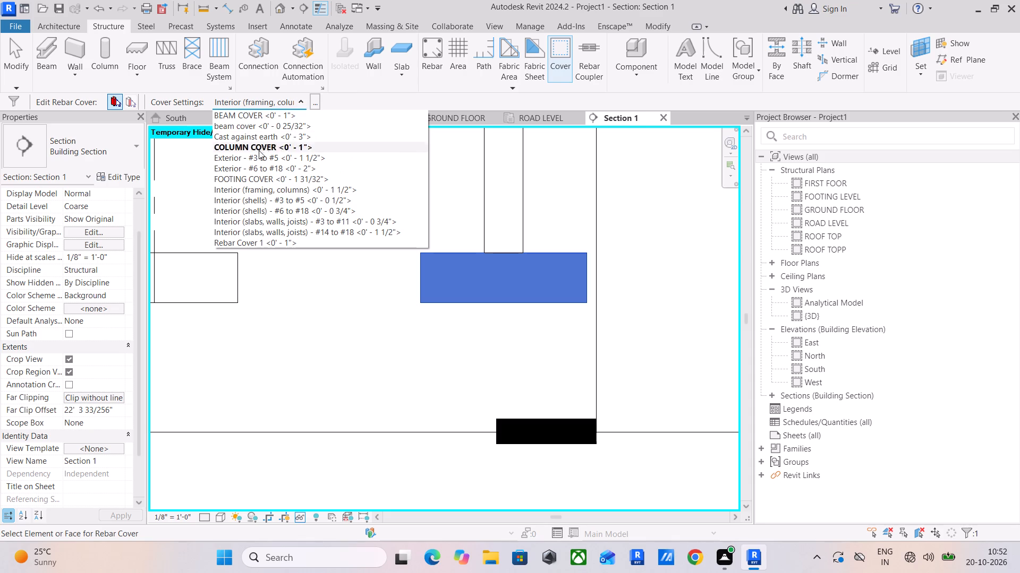
click(239, 179)
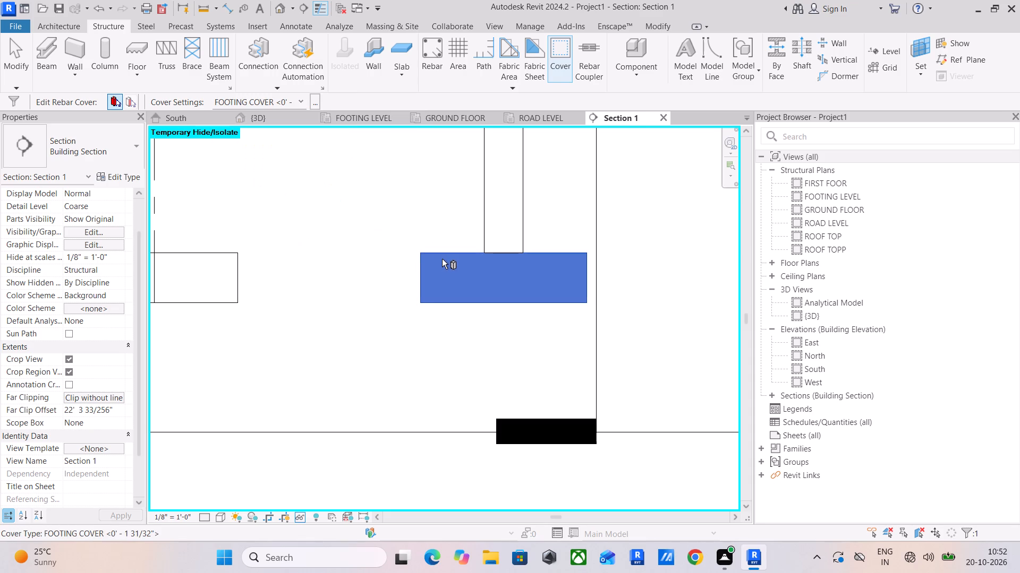
Place a single #4 shape 02 rebar along the footing's top cover, parallel to the work plane at the far cover reference.
click(428, 54)
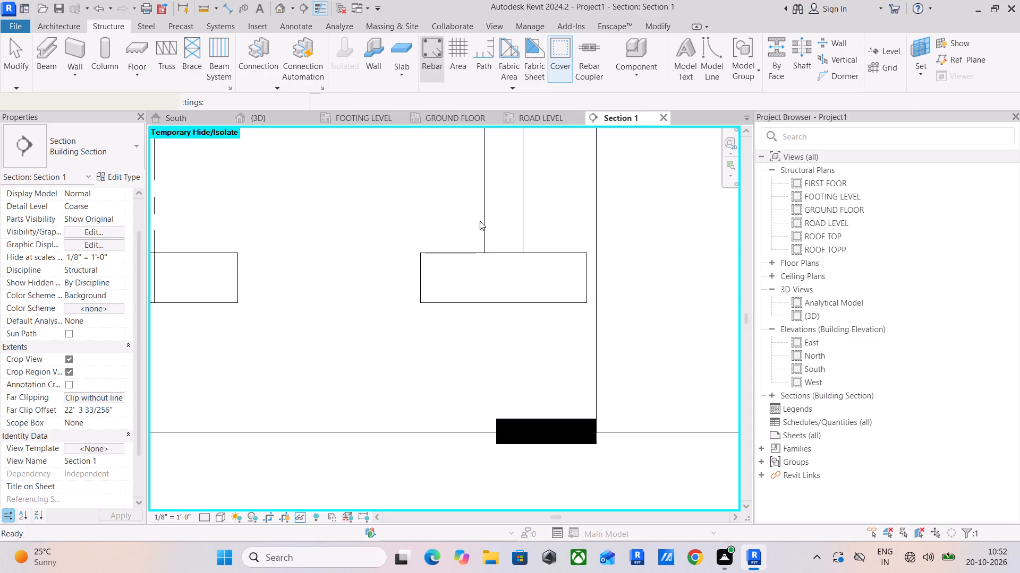
middle_drag(534, 234, 463, 228)
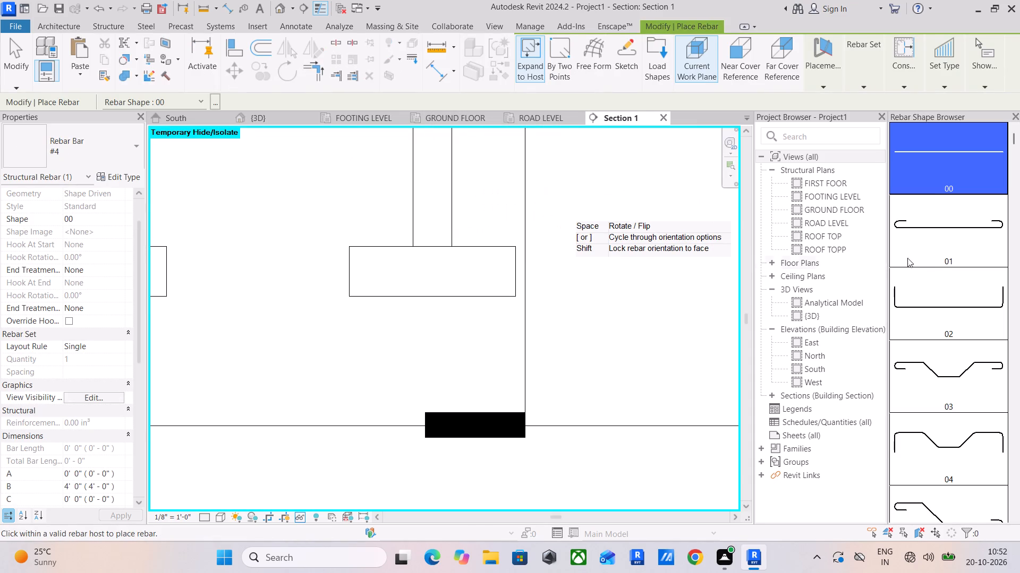
scroll(929, 254, down, 1)
click(955, 250)
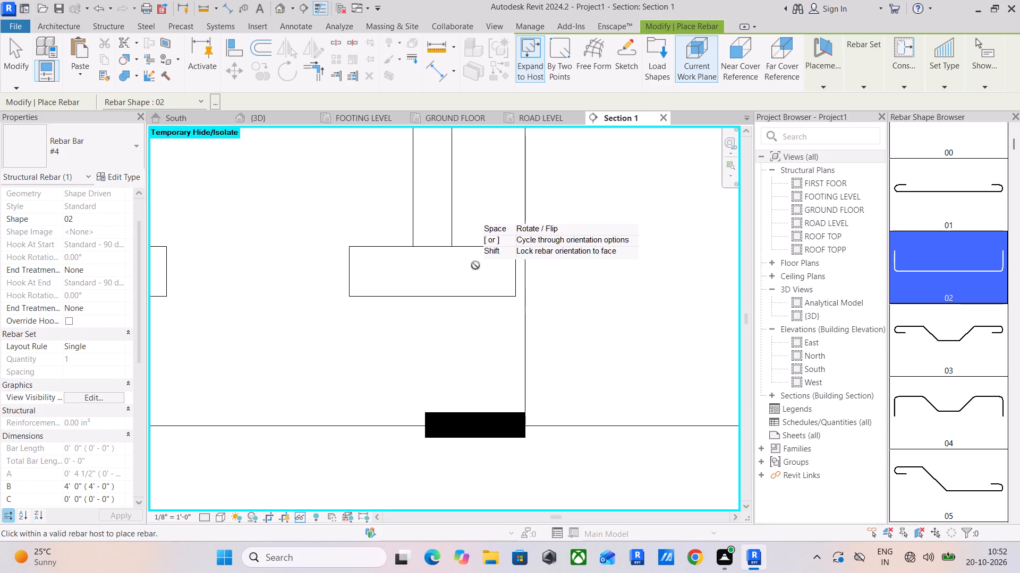
click(820, 84)
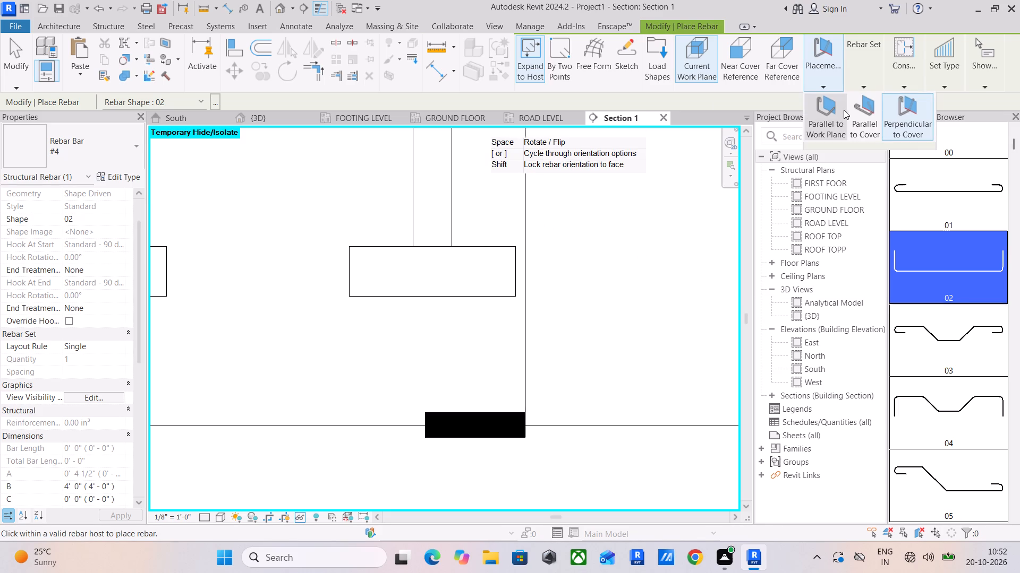
click(830, 112)
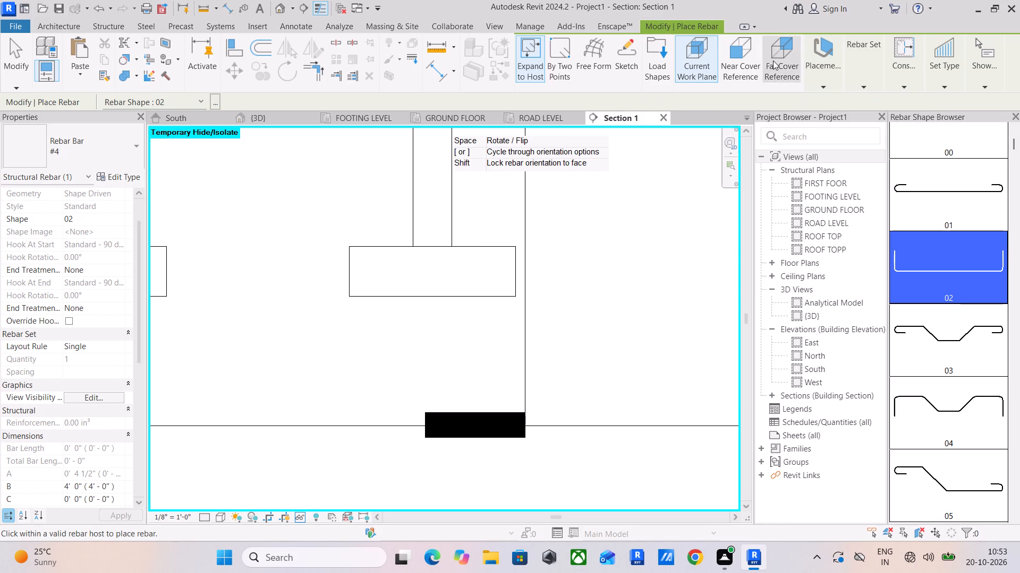
drag(773, 60, 770, 66)
scroll(492, 255, up, 2)
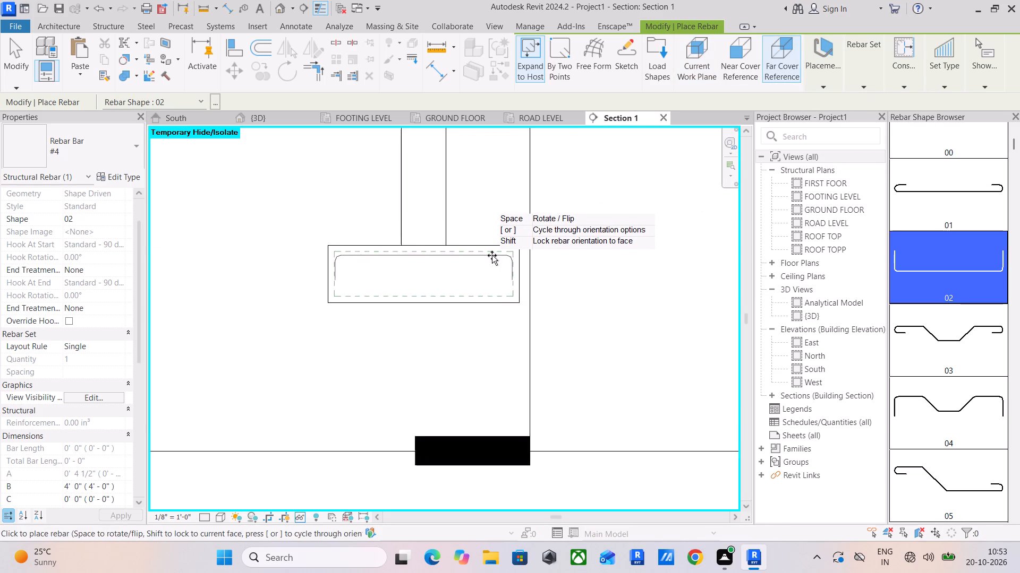
scroll(492, 255, up, 4)
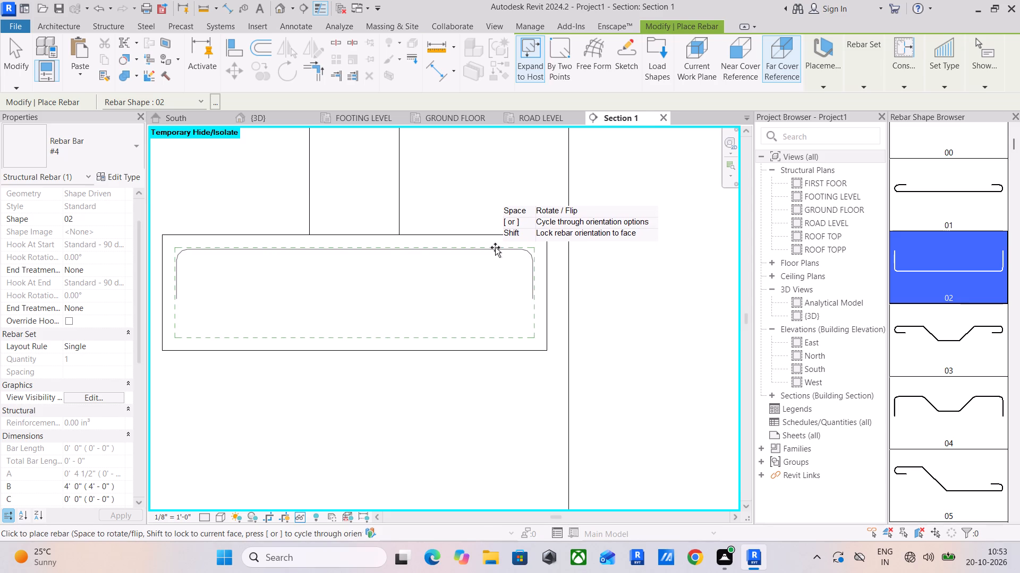
click(495, 247)
Place a single #3 shape 02 rebar along the bottom cover of the same footing.
middle_drag(481, 272, 597, 267)
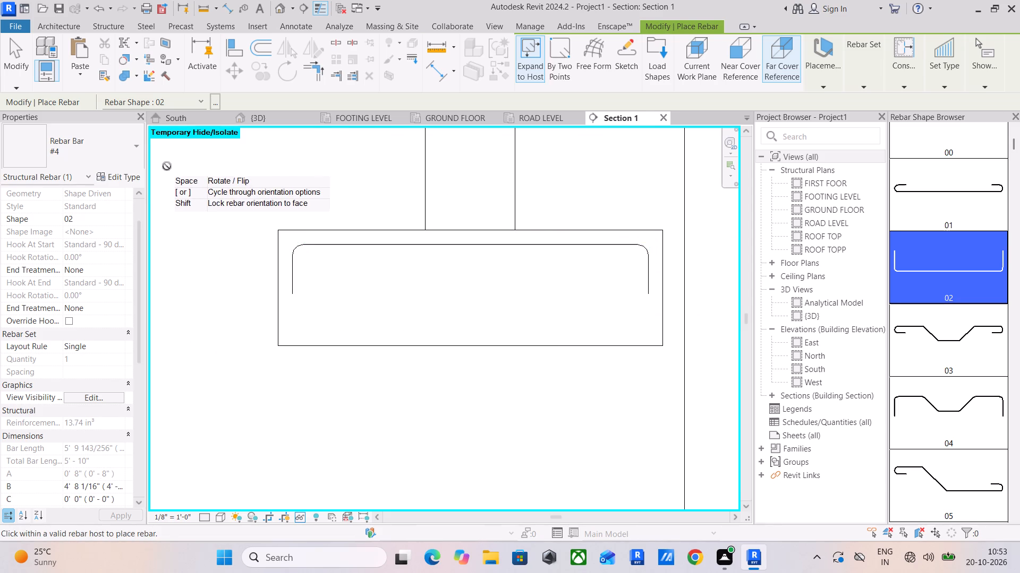
click(114, 147)
click(95, 211)
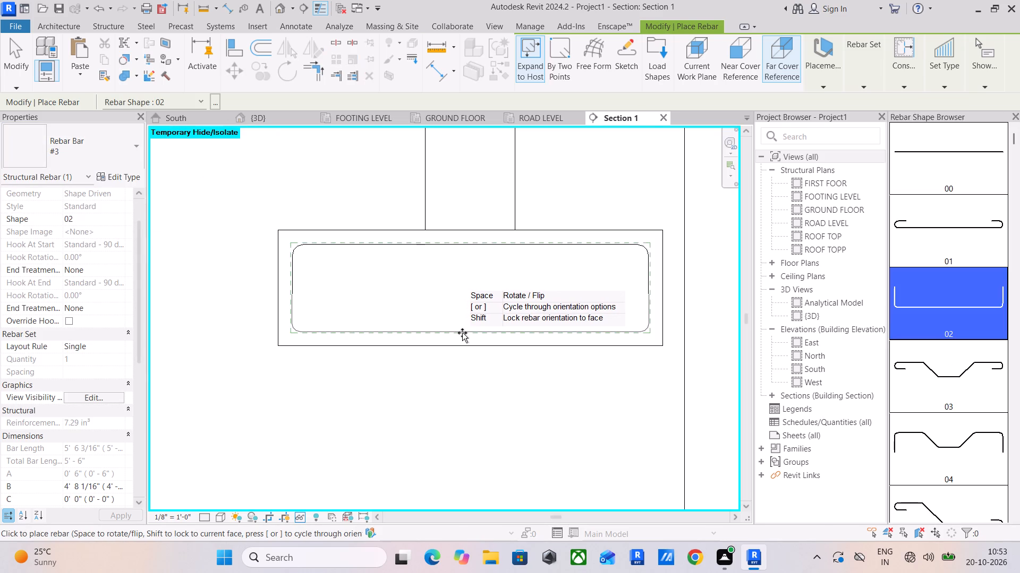
click(462, 333)
key(Escape)
key(Escape)
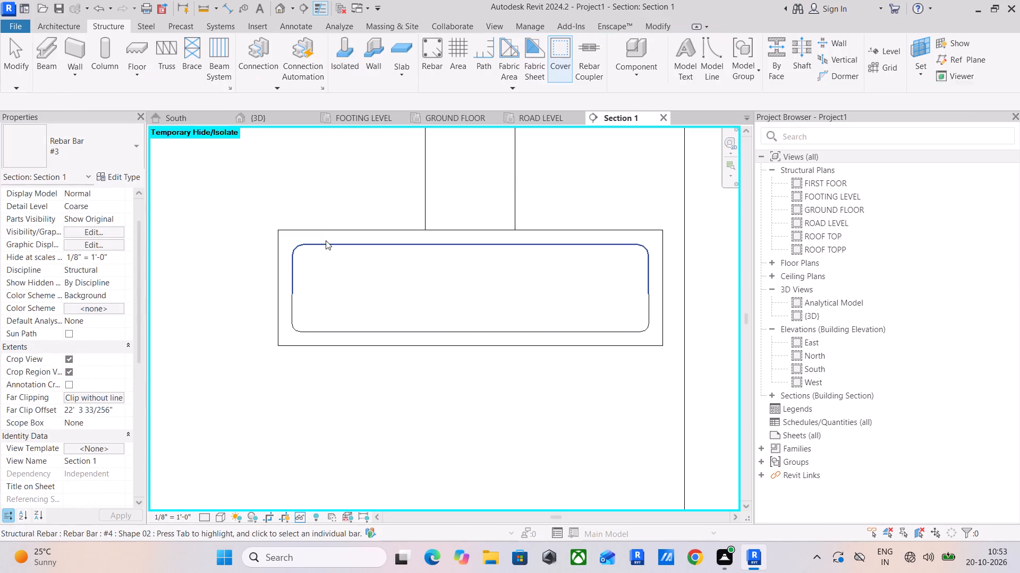
Change the footing's top shape 02 bar to the #3 rebar type.
click(326, 242)
click(125, 145)
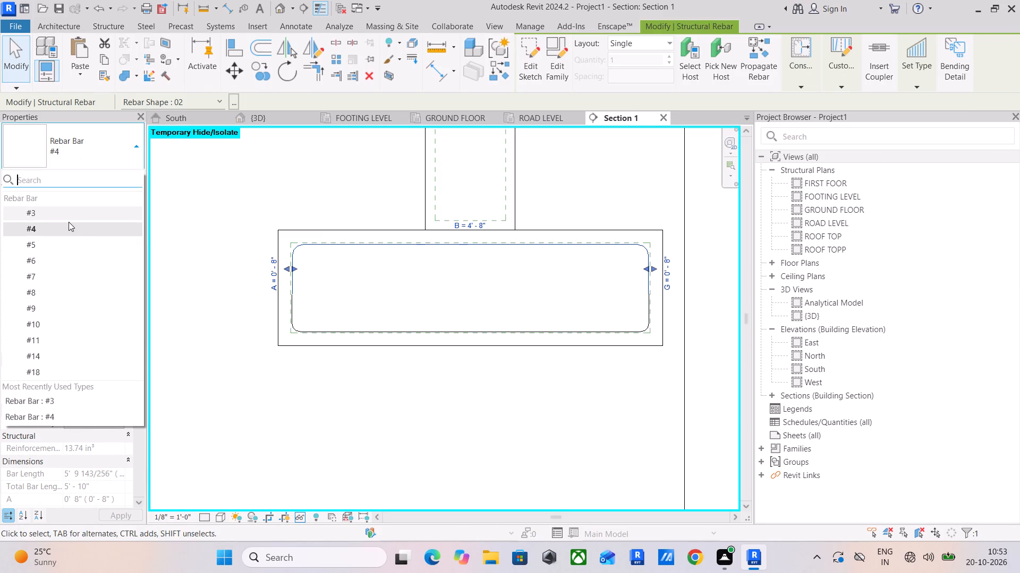
click(68, 215)
click(225, 299)
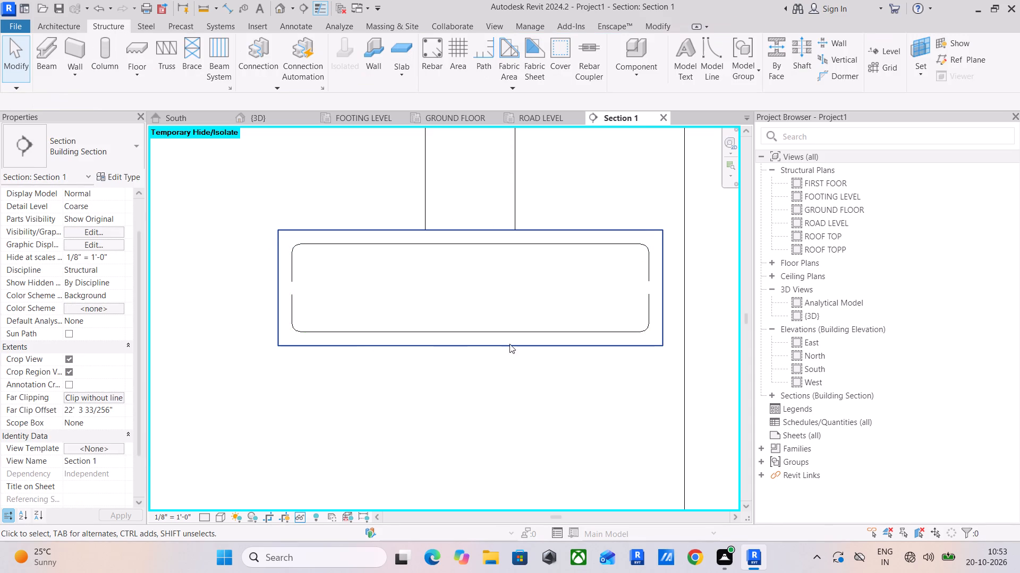
Select all instances of the bottom bar's rebar type and set the section view's detail level to Fine.
click(511, 332)
text(SA)
click(208, 516)
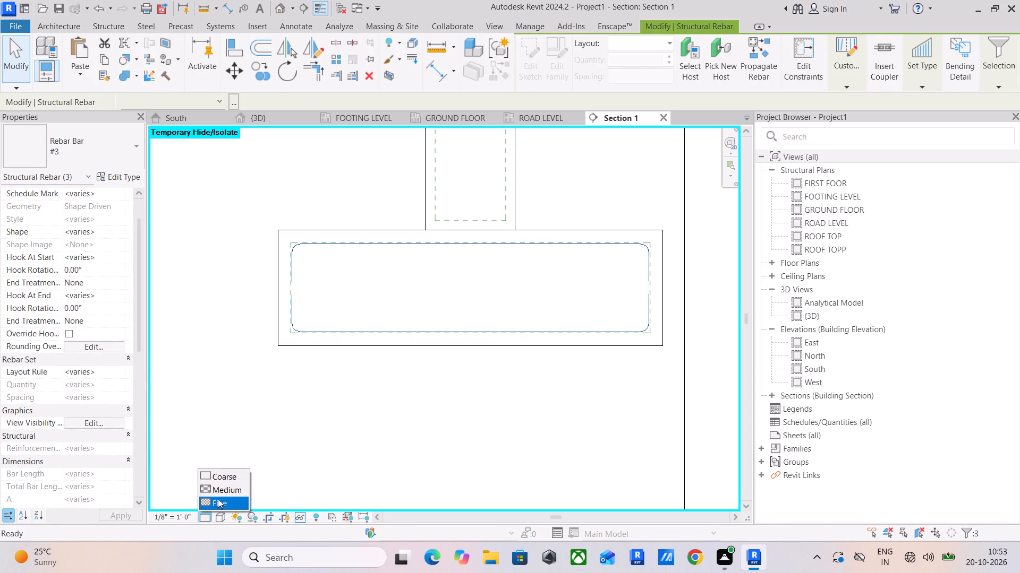
click(218, 500)
key(Escape)
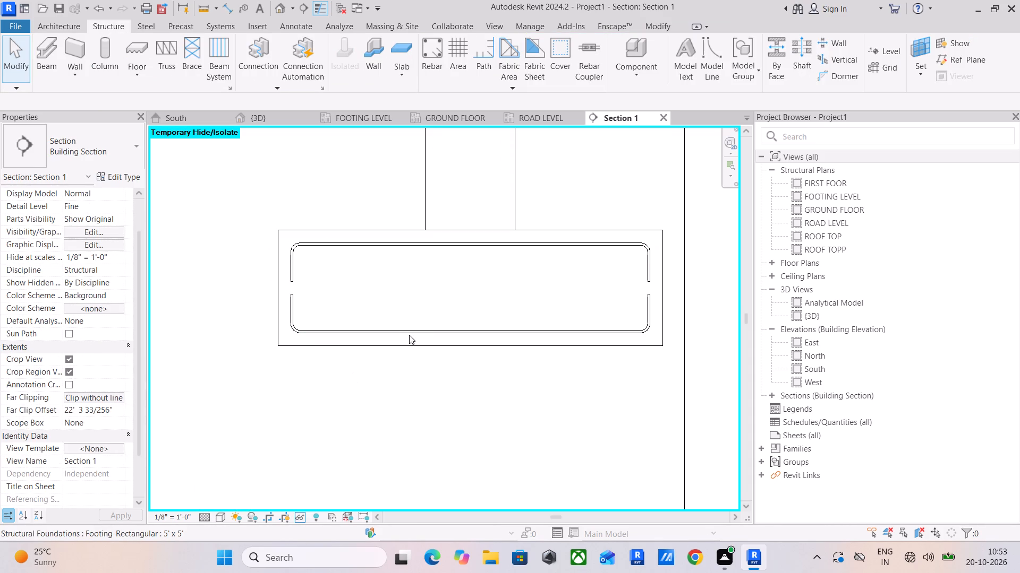
Place a #3 shape 02 rebar perpendicular to cover in the footing's upper corner nearest the crop boundary.
middle_drag(414, 335, 409, 341)
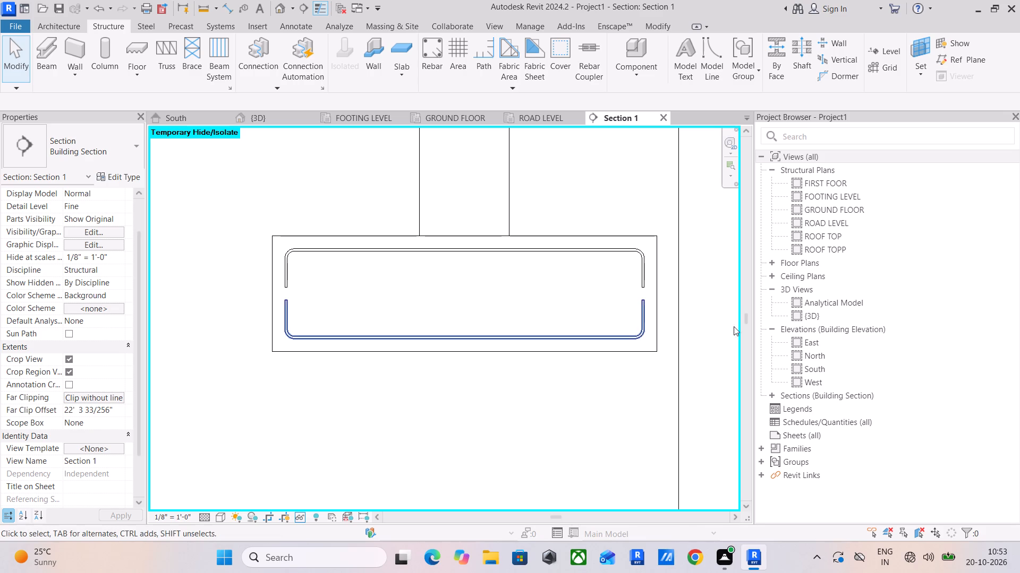
click(457, 63)
click(435, 60)
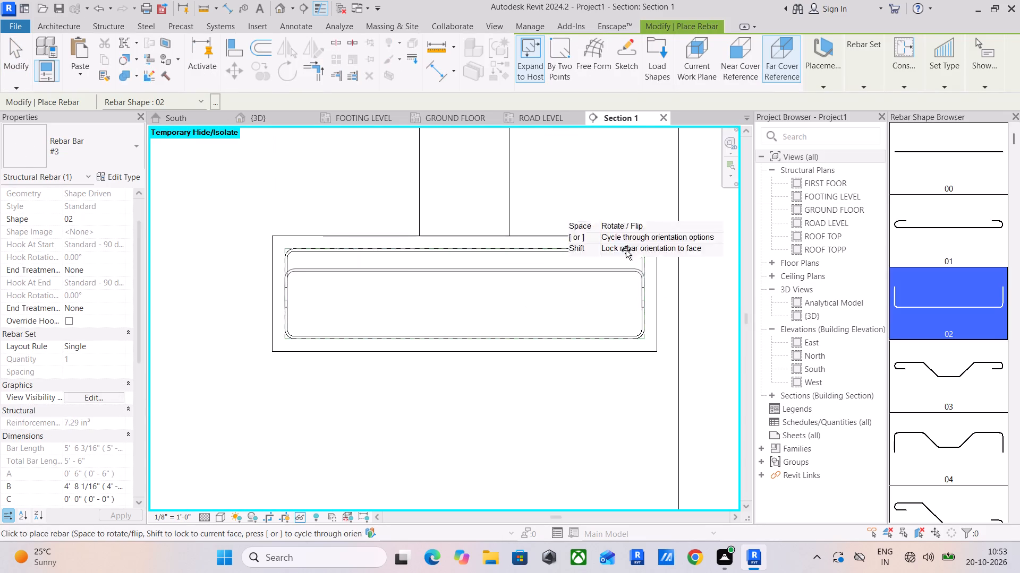
click(907, 109)
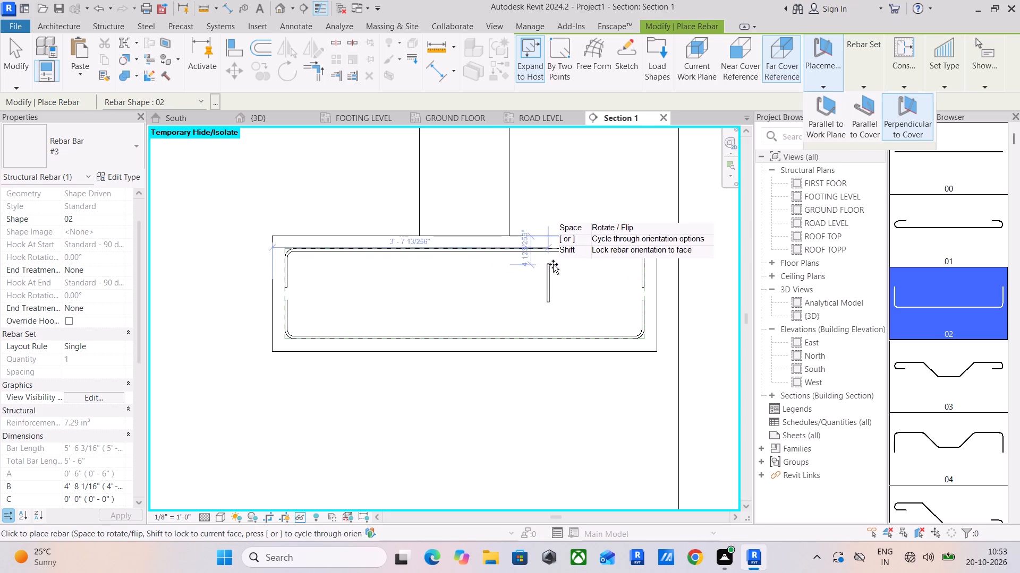
scroll(630, 258, up, 9)
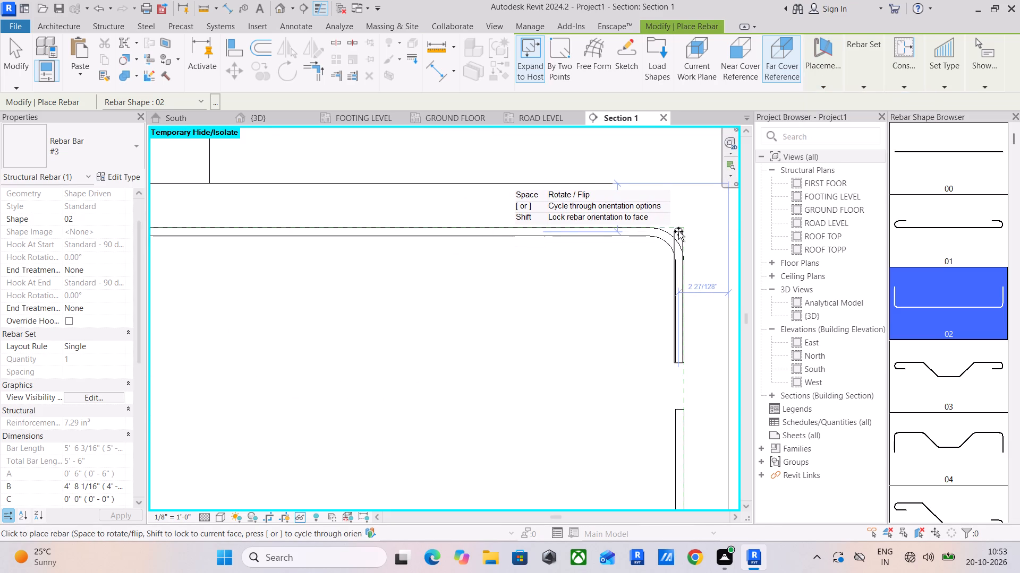
scroll(679, 231, up, 7)
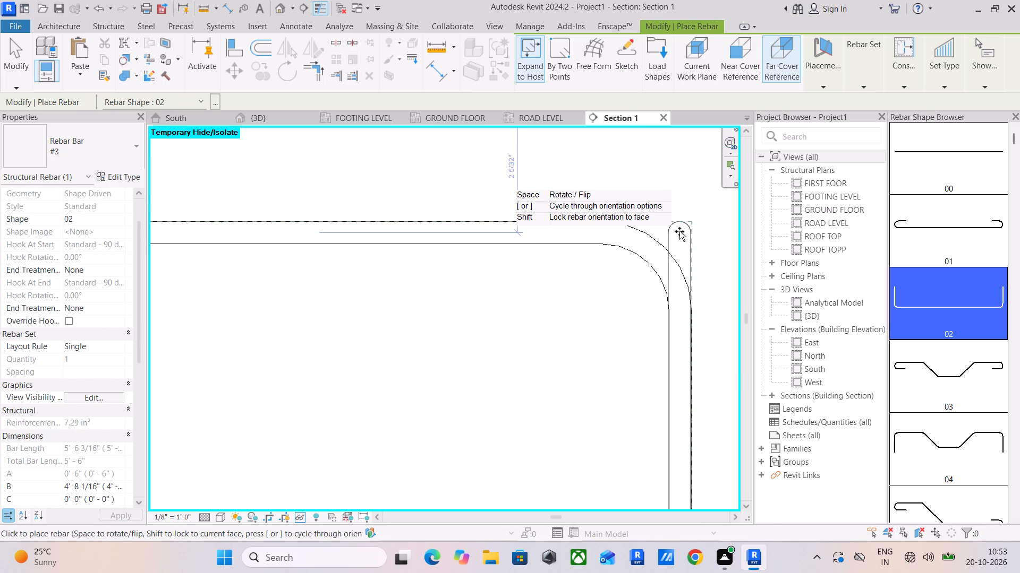
scroll(679, 231, up, 4)
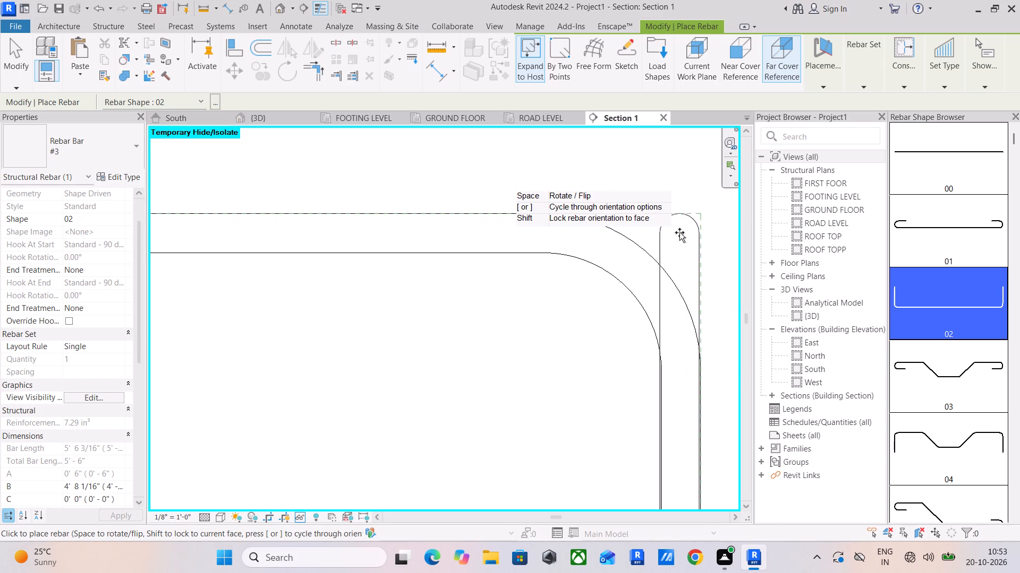
click(681, 233)
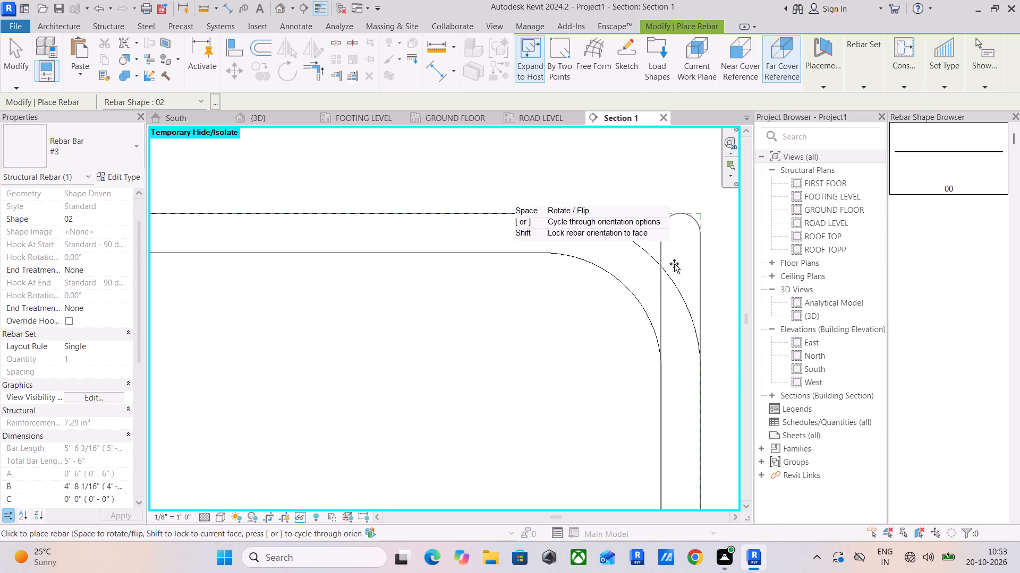
Place another perpendicular #3 shape 02 rebar, rotated upright, in the footing's lower corner on the same side.
scroll(665, 335, down, 6)
middle_drag(665, 341, 641, 198)
middle_drag(657, 412, 644, 189)
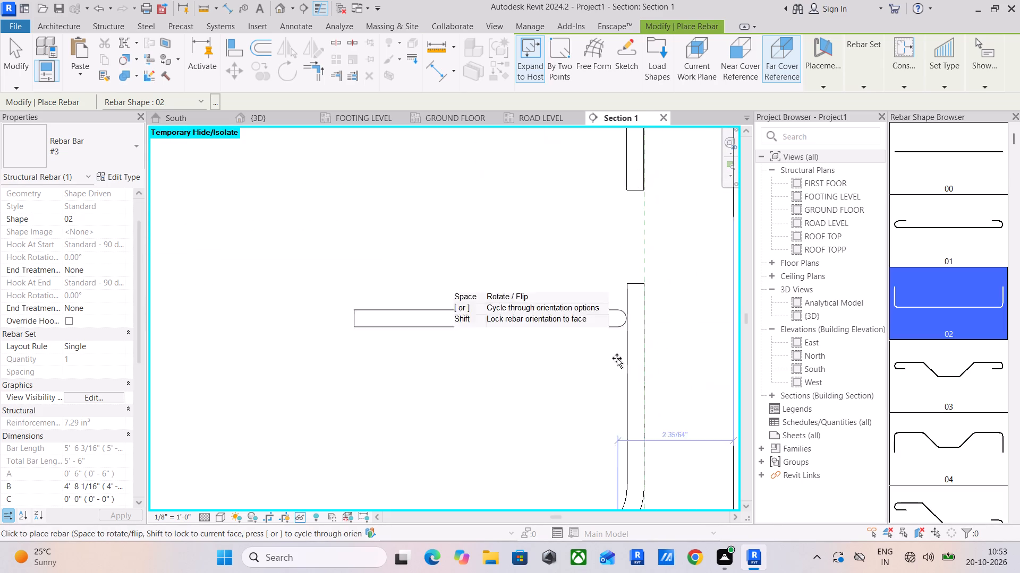
middle_drag(617, 404, 636, 185)
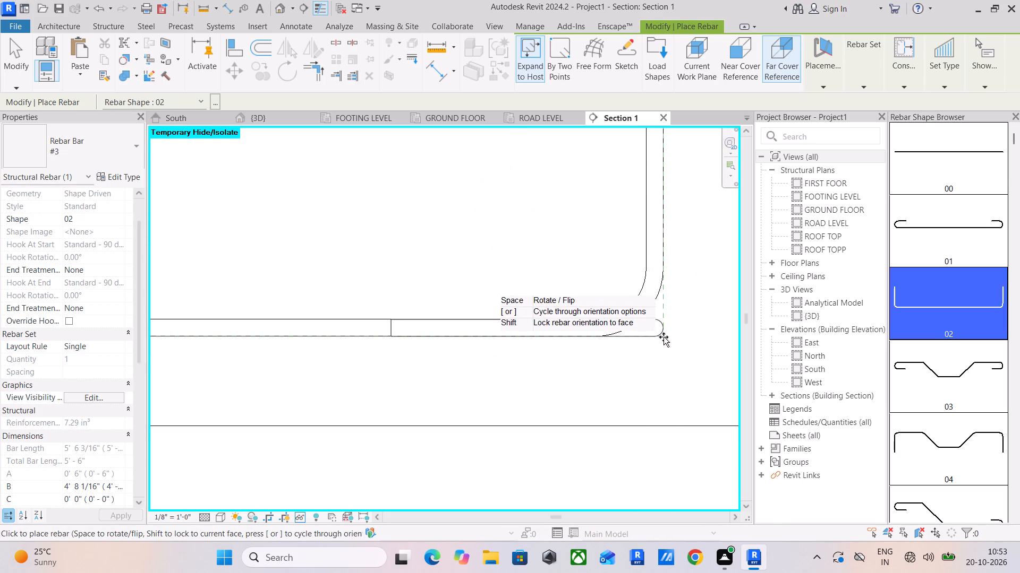
key(space)
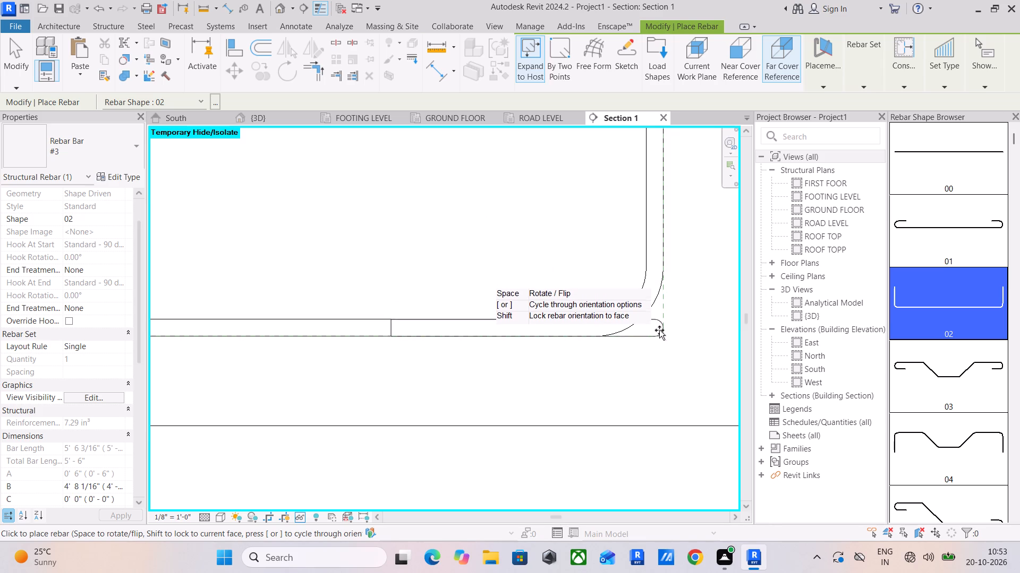
click(657, 336)
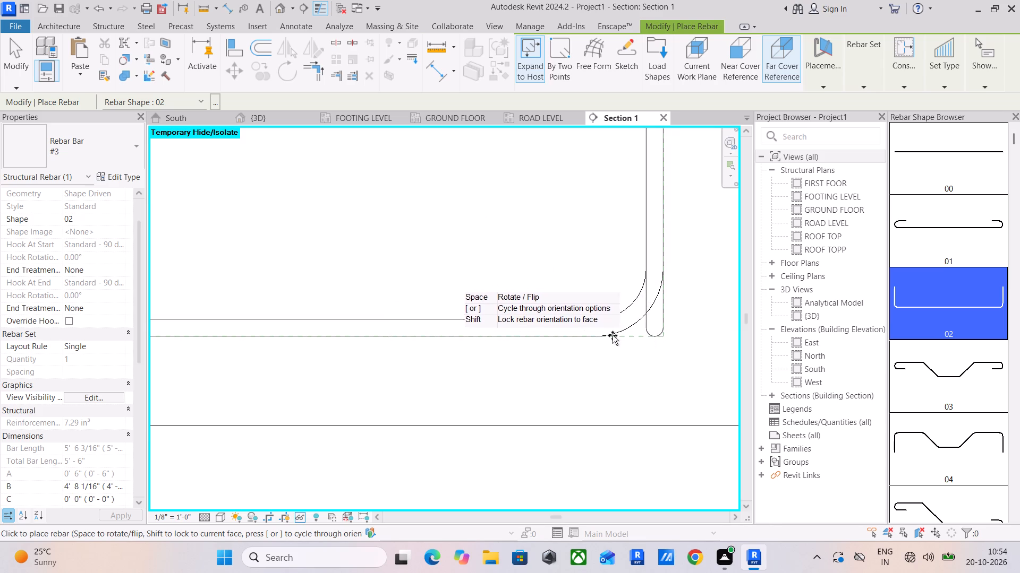
scroll(600, 337, down, 5)
key(Escape)
key(Escape)
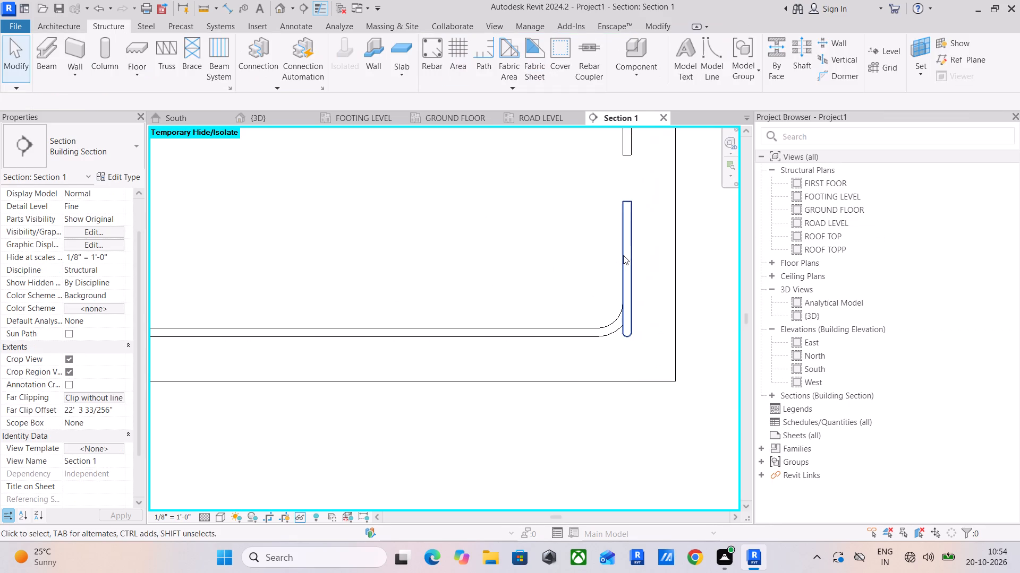
Set the lower corner bar's layout rule to Maximum Spacing with a spacing of 150 mm.
click(623, 255)
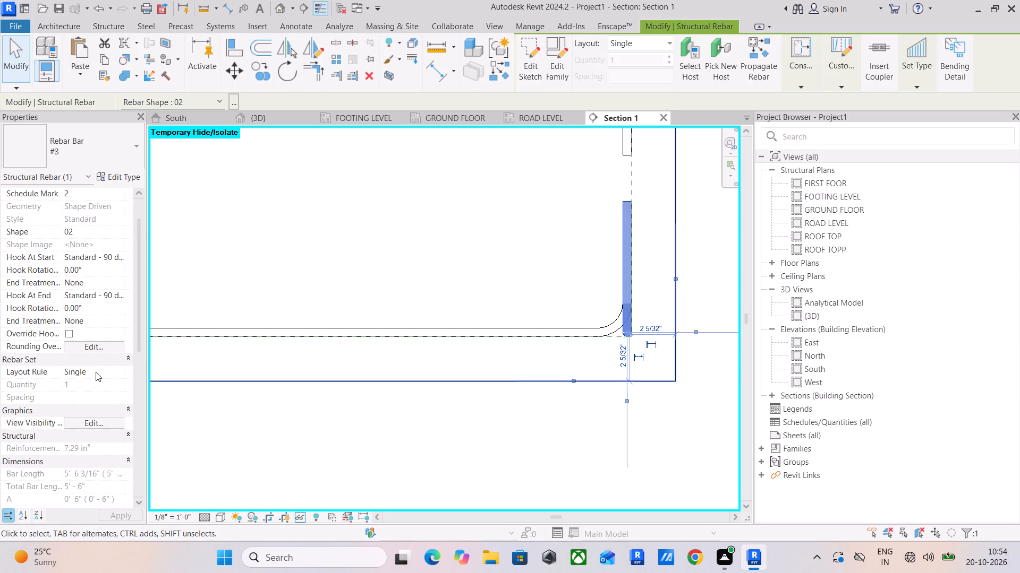
click(117, 372)
click(105, 406)
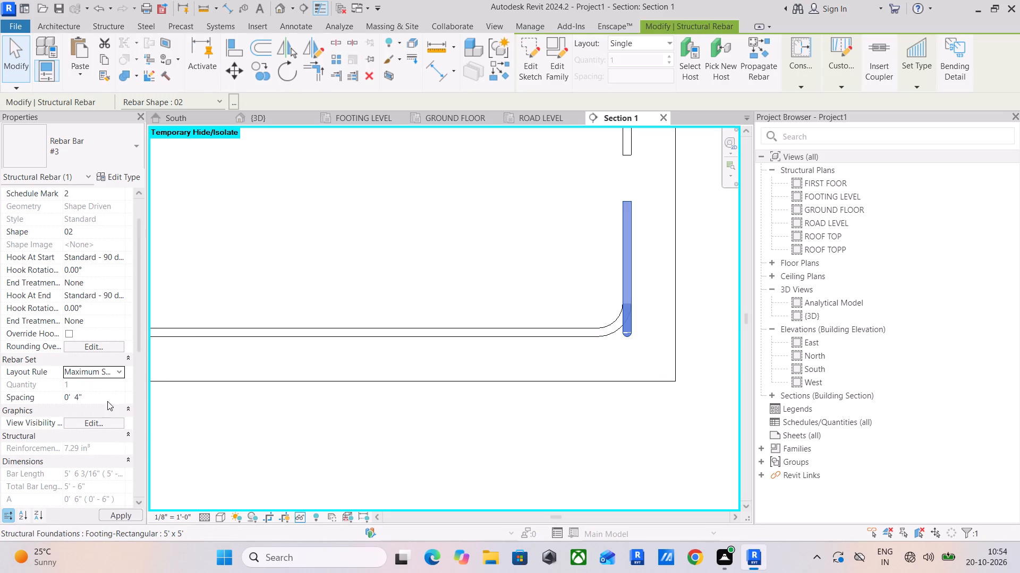
click(109, 397)
text(150MM)
key(Return)
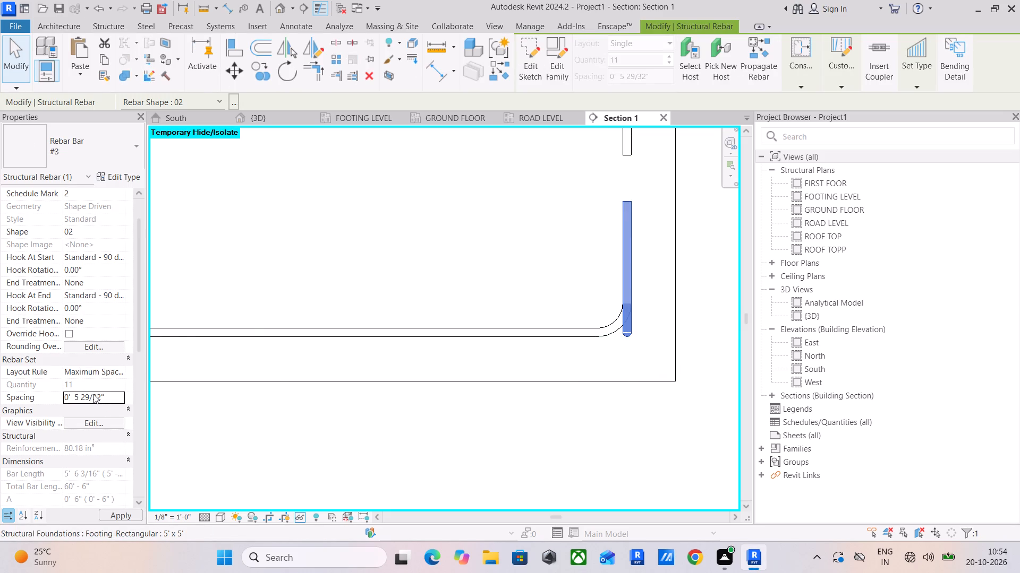
Set the upper corner bar's layout rule to Maximum Spacing with a spacing of 150 mm.
scroll(568, 460, down, 4)
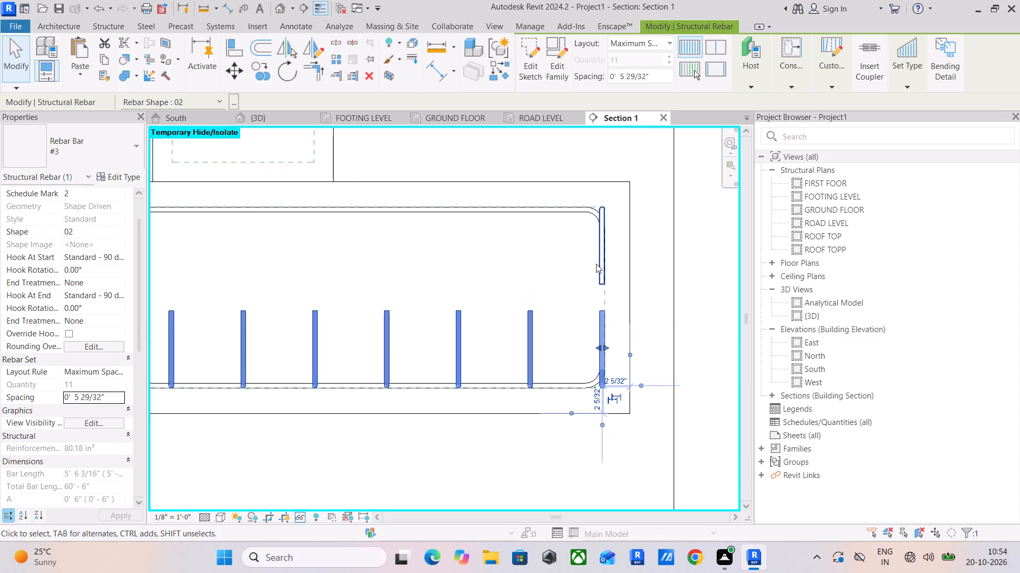
click(596, 264)
click(122, 371)
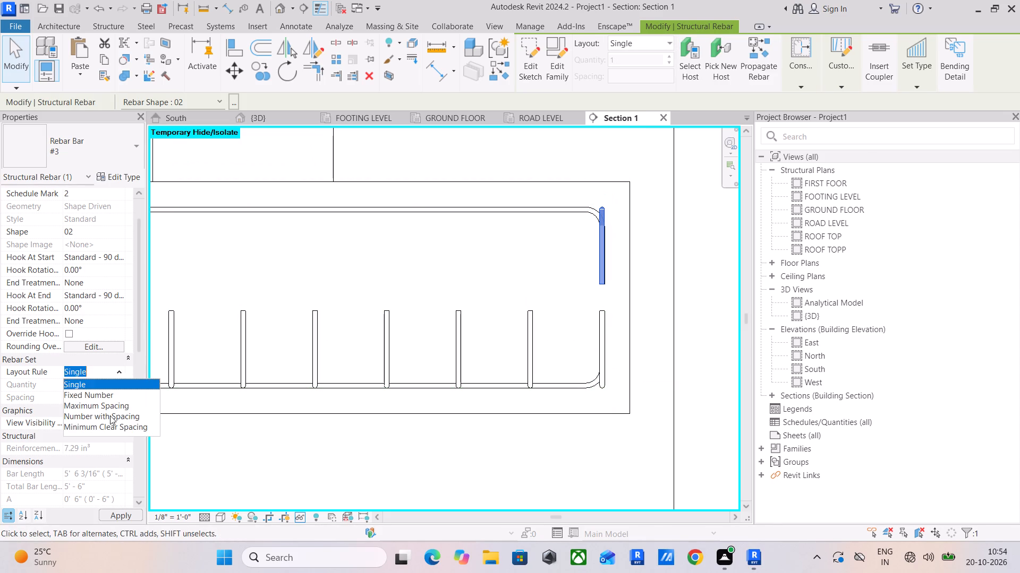
click(111, 404)
click(103, 399)
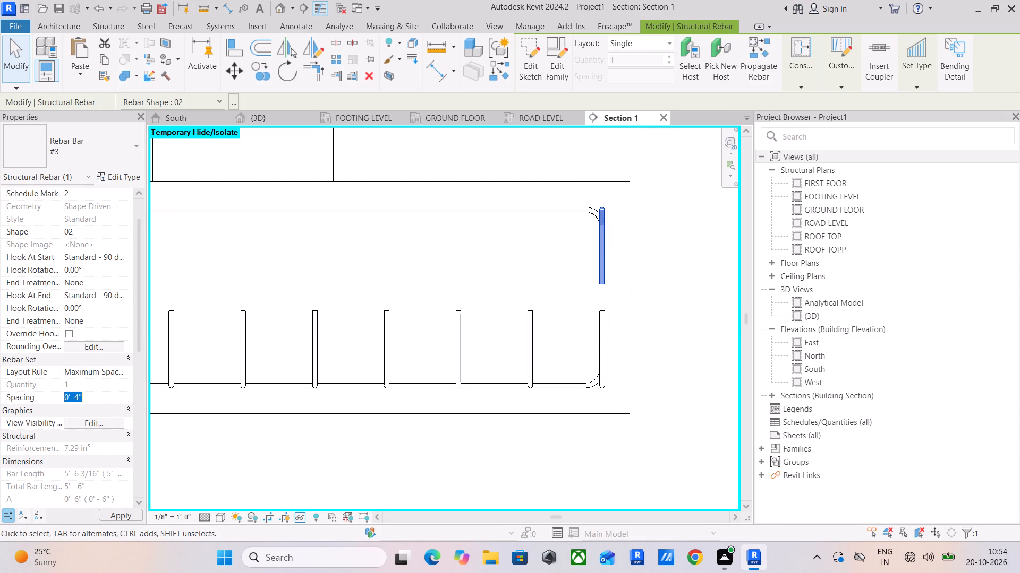
text(150MM)
key(Return)
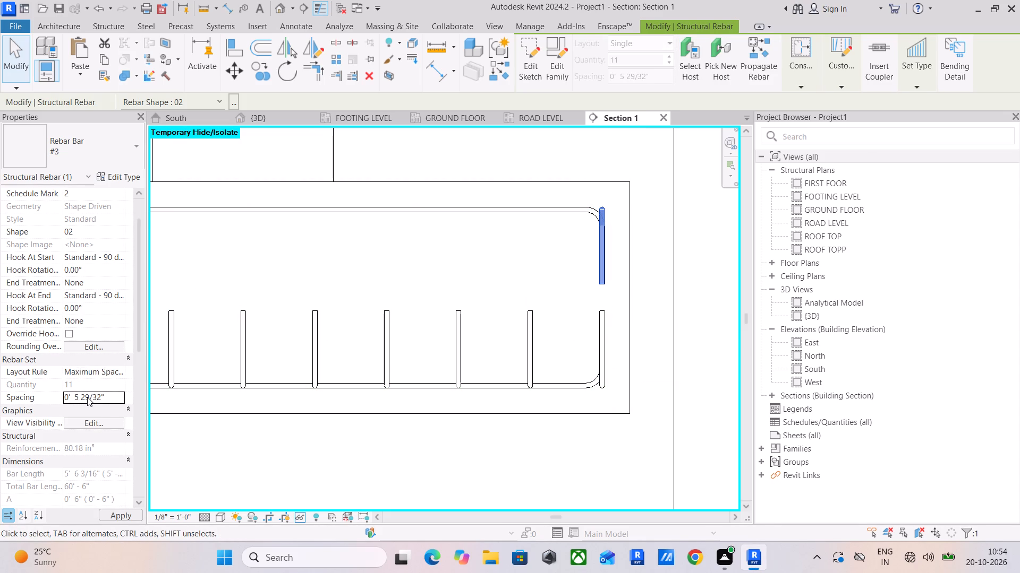
scroll(452, 434, down, 4)
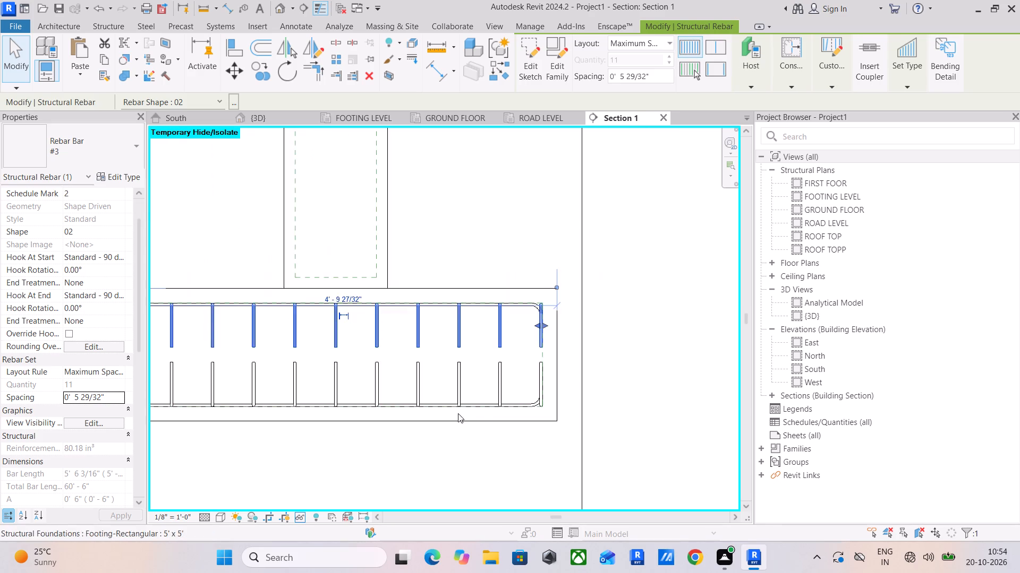
middle_drag(457, 413, 586, 387)
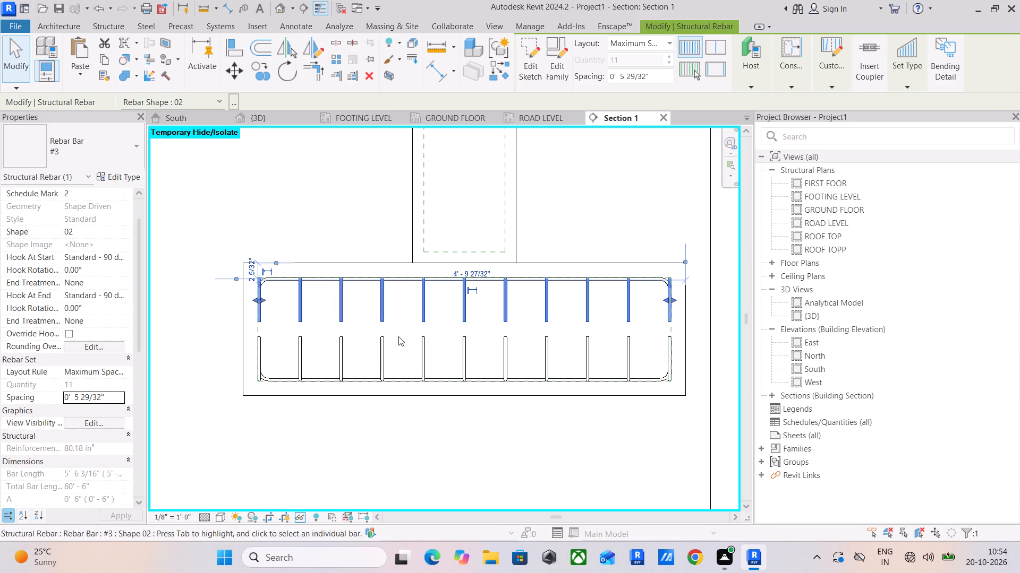
Set all #3 rebar instances, starting with the footing's upper corner set, to be shown unobscured in the {3D} view.
click(107, 426)
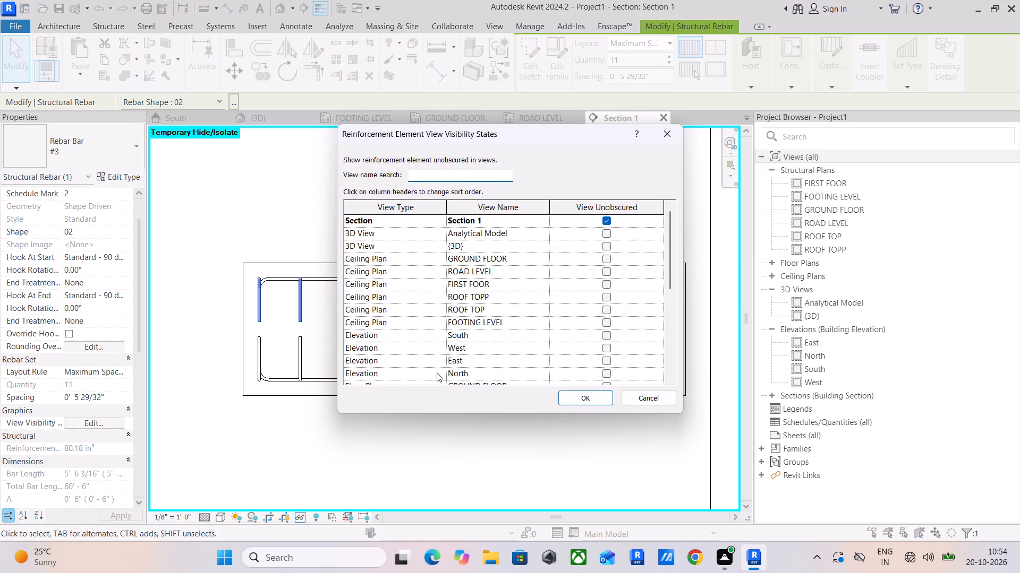
click(608, 247)
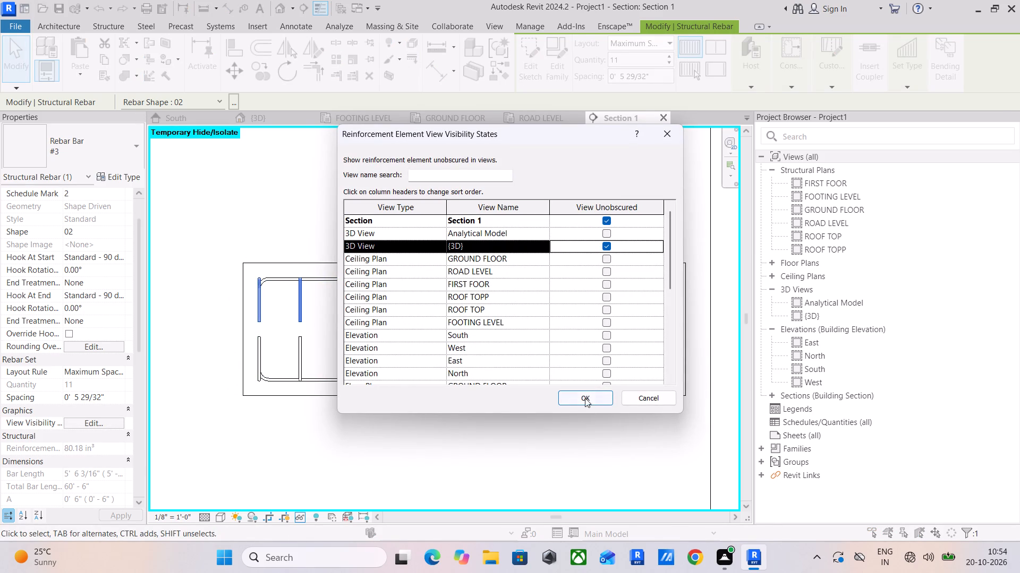
click(585, 396)
text(SA)
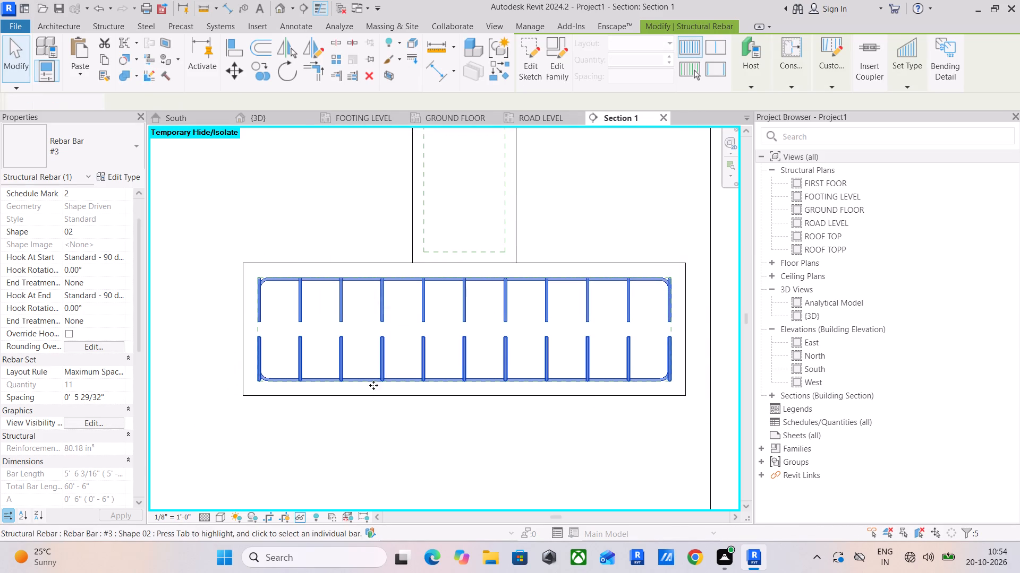
click(118, 424)
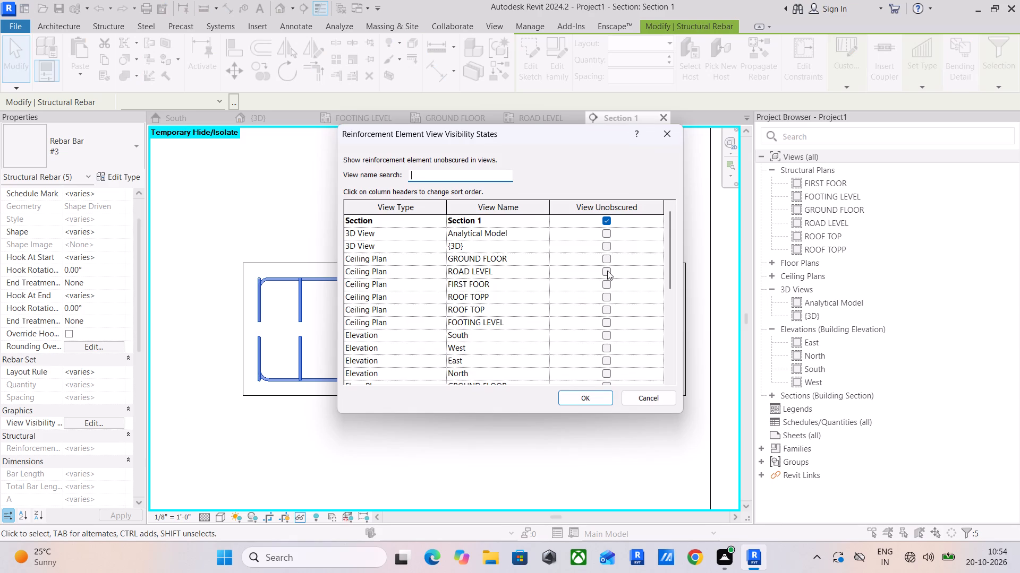
click(607, 242)
click(585, 394)
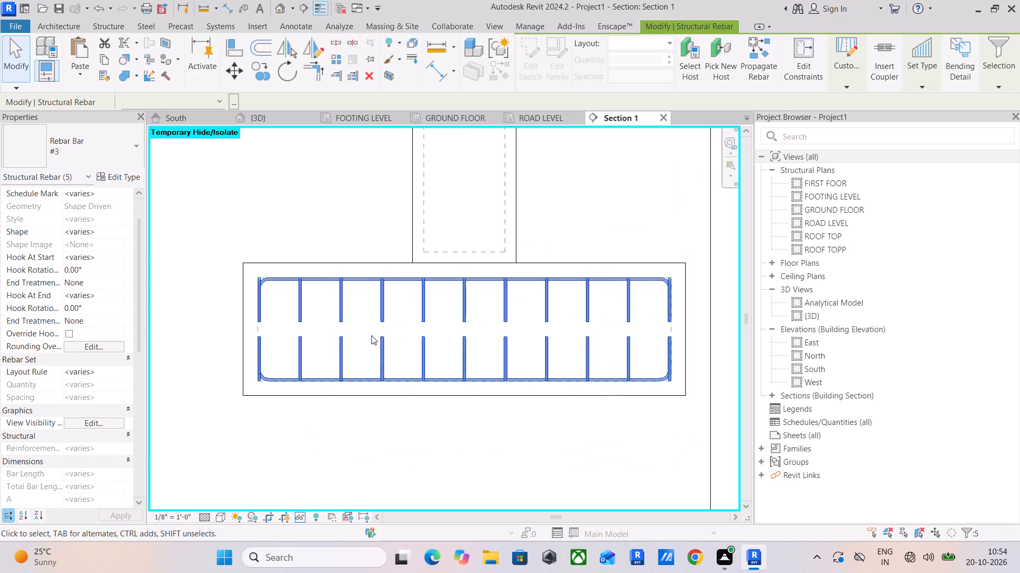
scroll(371, 335, down, 5)
scroll(426, 395, down, 5)
click(365, 428)
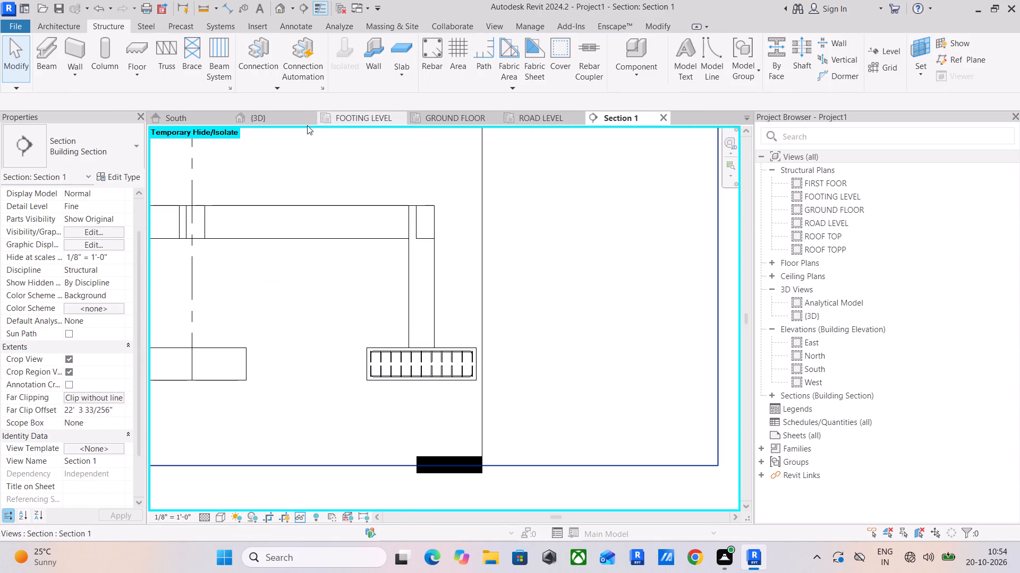
Examine the reinforced footing's bars in the {3D} view to check how they are distributed in both directions.
click(267, 118)
scroll(397, 301, down, 5)
scroll(482, 317, down, 3)
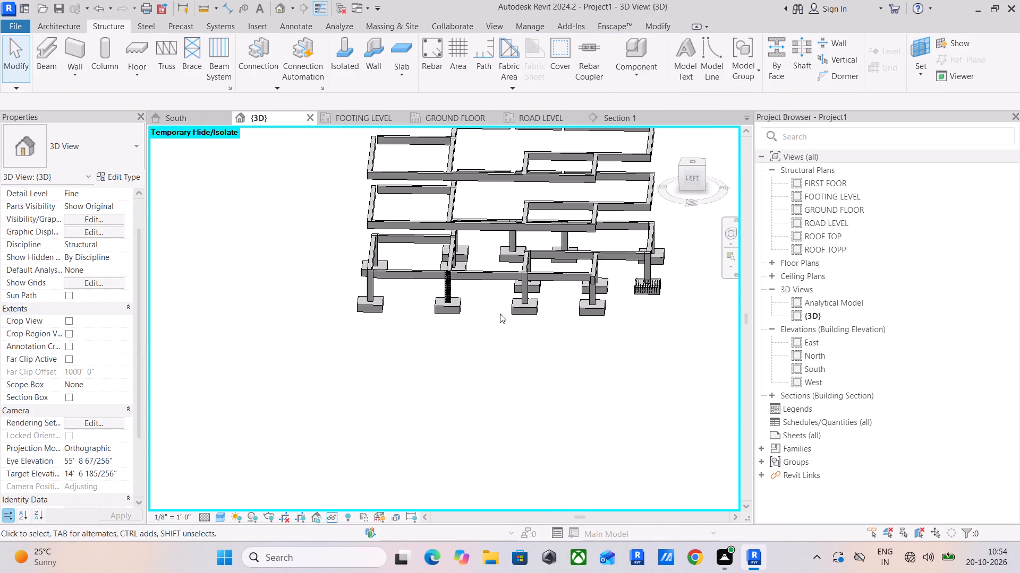
shift+middle_drag(544, 327, 370, 344)
scroll(571, 413, up, 11)
shift+middle_drag(449, 385, 453, 386)
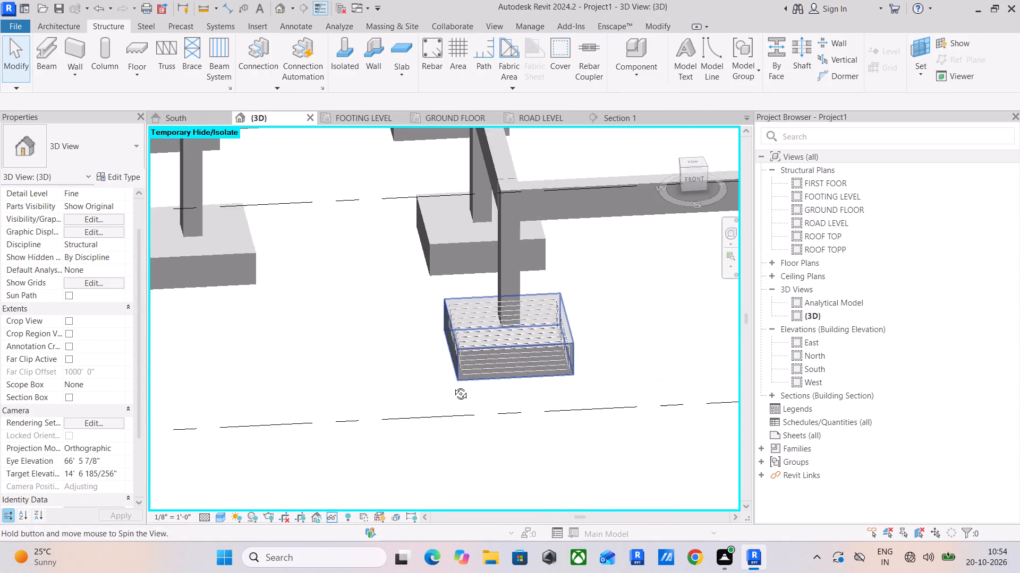
shift+middle_drag(453, 386, 470, 387)
middle_drag(498, 380, 319, 410)
scroll(464, 379, up, 5)
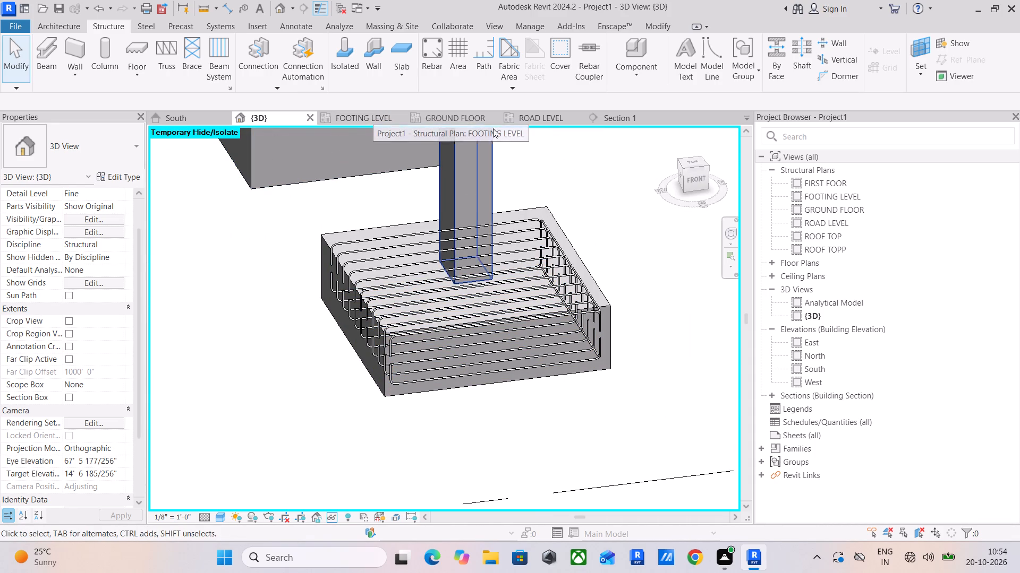
In Section 1, set the layout rule of the footing's long top and bottom bars to Maximum Spacing with 150 mm spacing.
click(613, 116)
scroll(390, 338, up, 9)
click(415, 362)
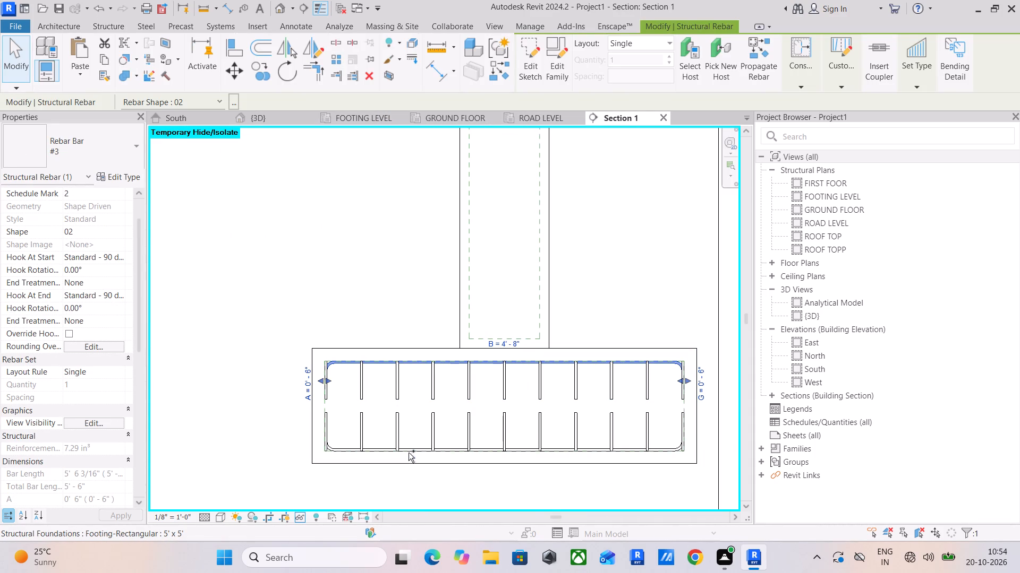
ctrl+click(409, 450)
click(114, 371)
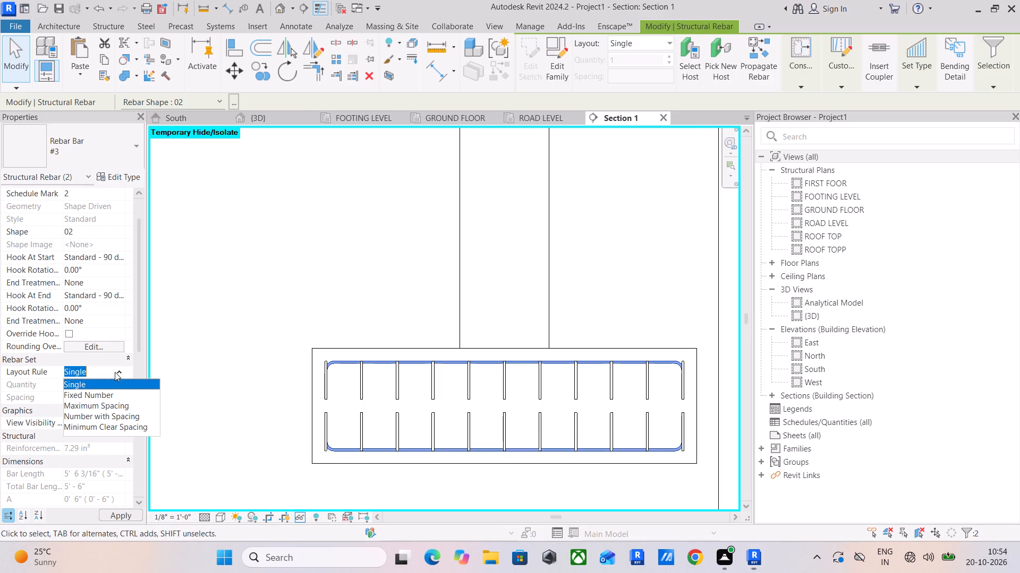
click(107, 404)
click(105, 396)
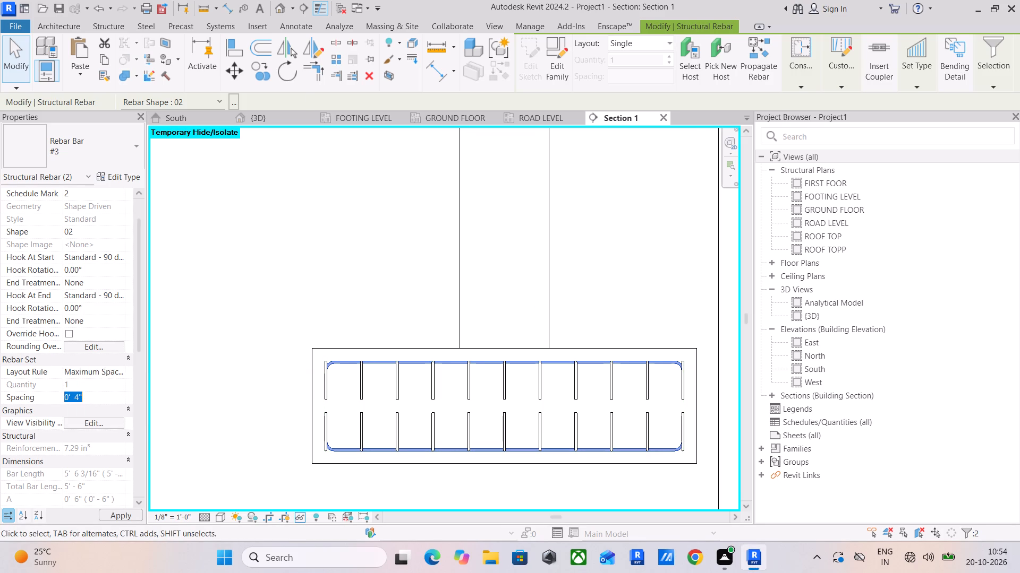
text(150MM)
key(Return)
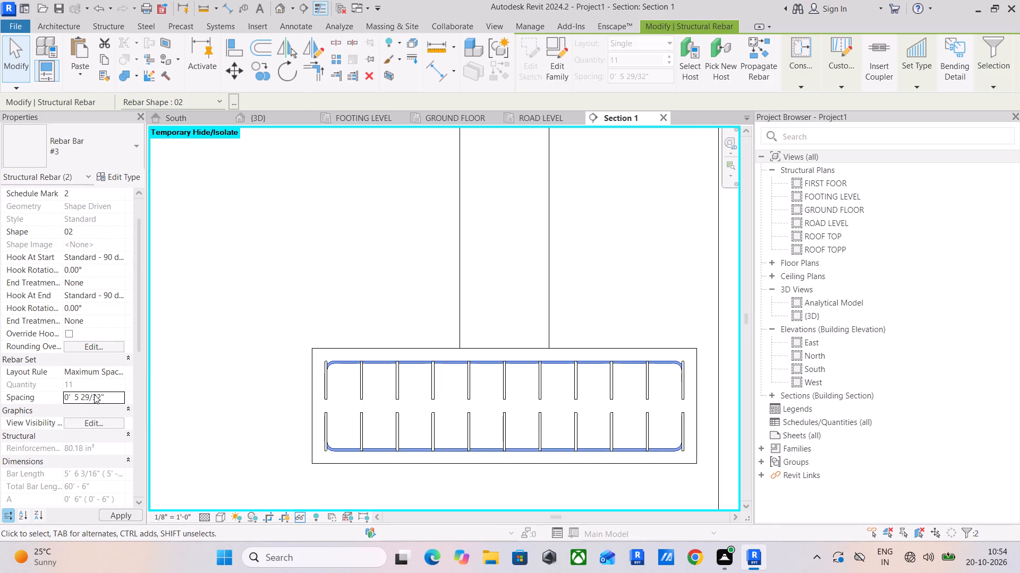
click(285, 272)
scroll(295, 283, down, 5)
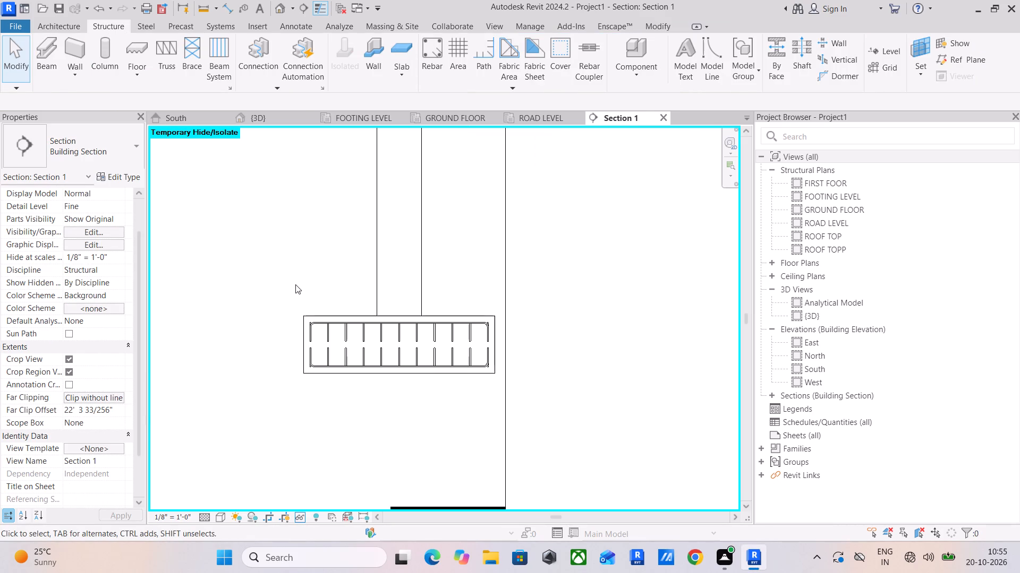
Inspect the footing's rebar cage and the surrounding structure from several sides in the {3D} view.
click(280, 120)
scroll(302, 340, down, 3)
shift+middle_drag(301, 344, 359, 338)
scroll(381, 325, down, 5)
middle_drag(495, 320, 271, 449)
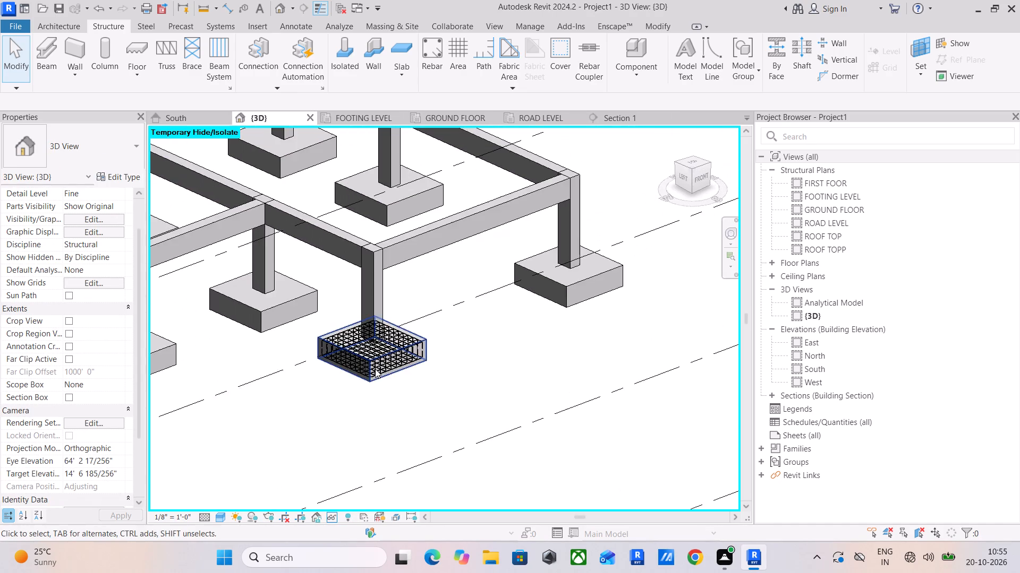
scroll(395, 273, up, 4)
scroll(340, 405, down, 11)
shift+middle_drag(327, 444, 342, 446)
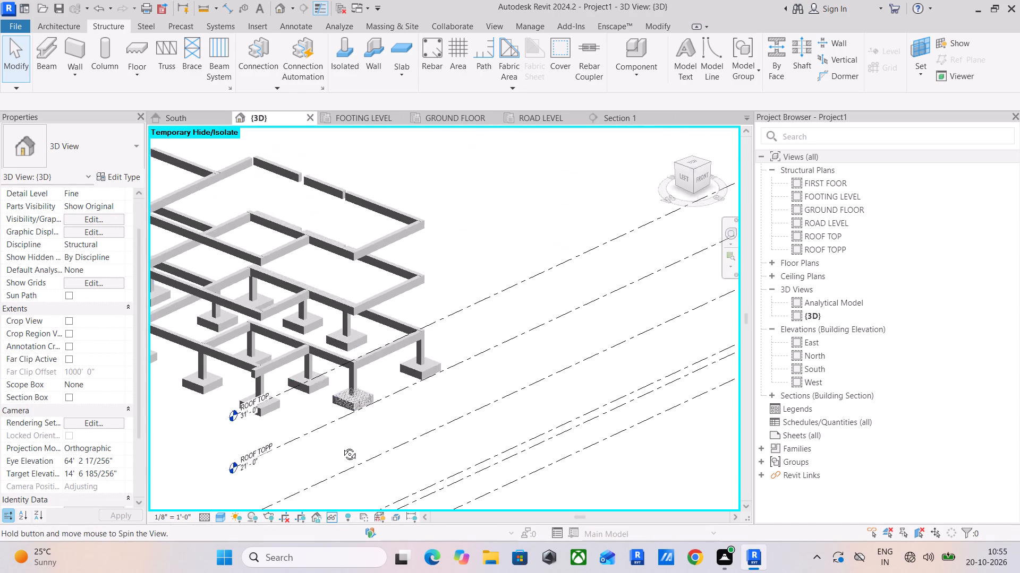
shift+middle_drag(342, 446, 432, 409)
scroll(370, 328, up, 15)
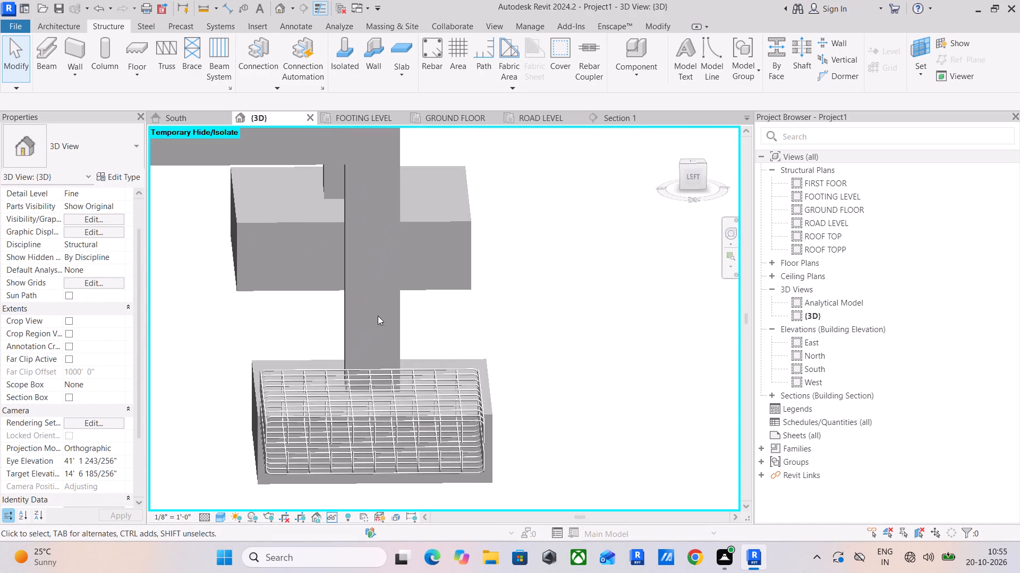
scroll(363, 345, down, 11)
shift+middle_drag(363, 418, 393, 360)
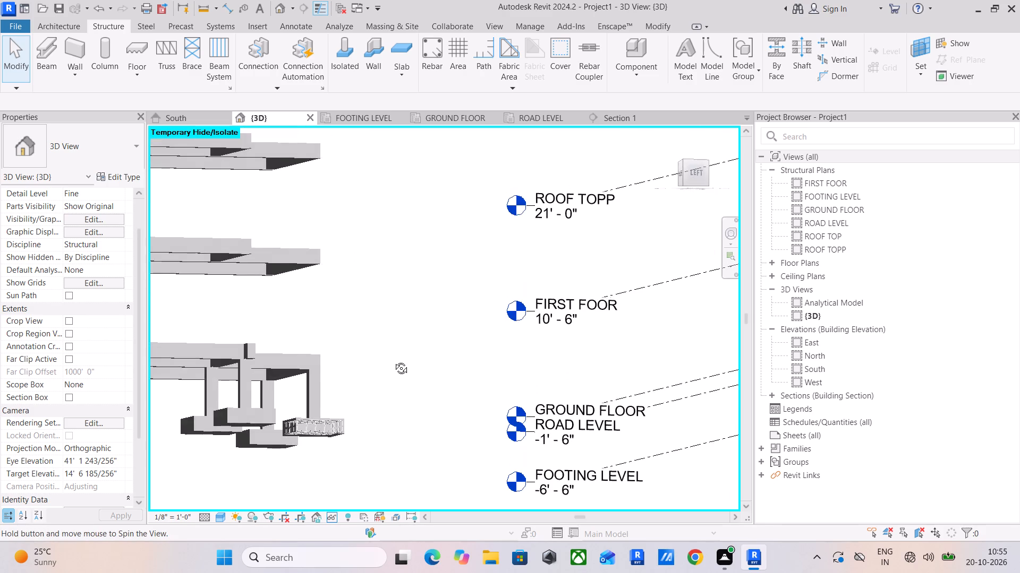
shift+middle_drag(393, 360, 168, 408)
scroll(182, 402, down, 6)
middle_drag(270, 416, 446, 375)
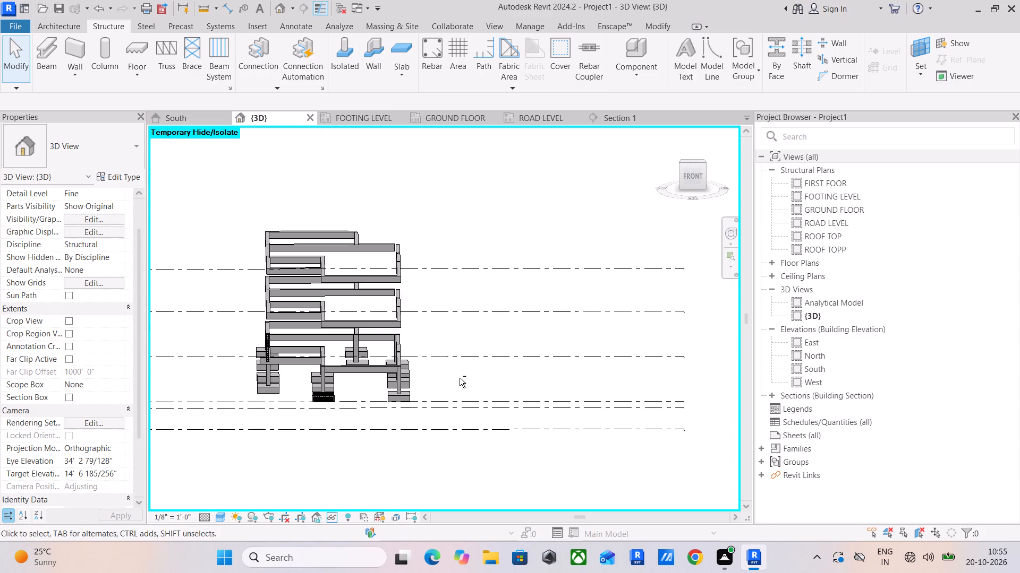
shift+middle_drag(459, 379, 424, 380)
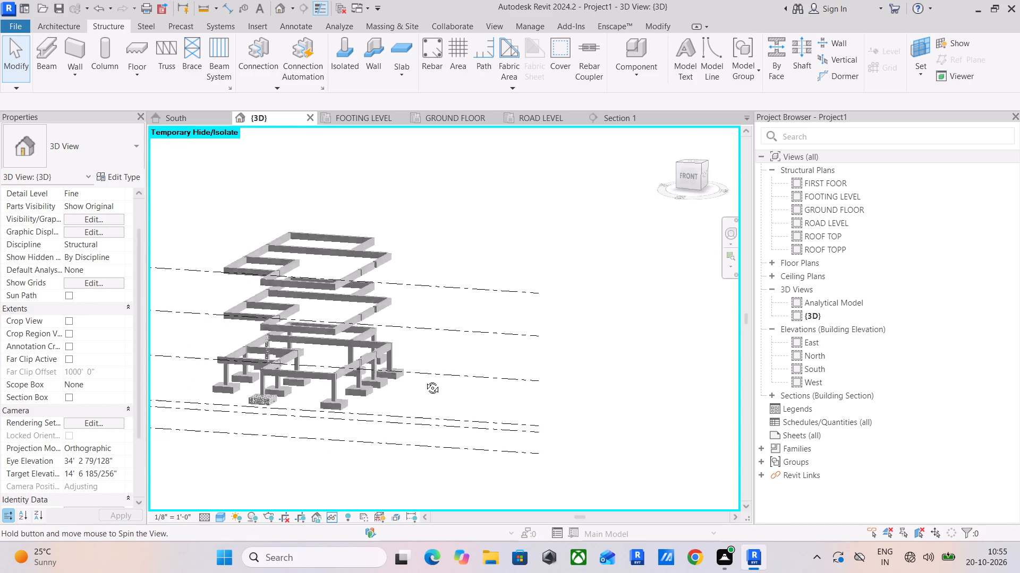
shift+middle_drag(424, 380, 576, 371)
Use Propagate Rebar on the reinforced footing and pick the six nearest footings as destination hosts.
scroll(390, 362, up, 10)
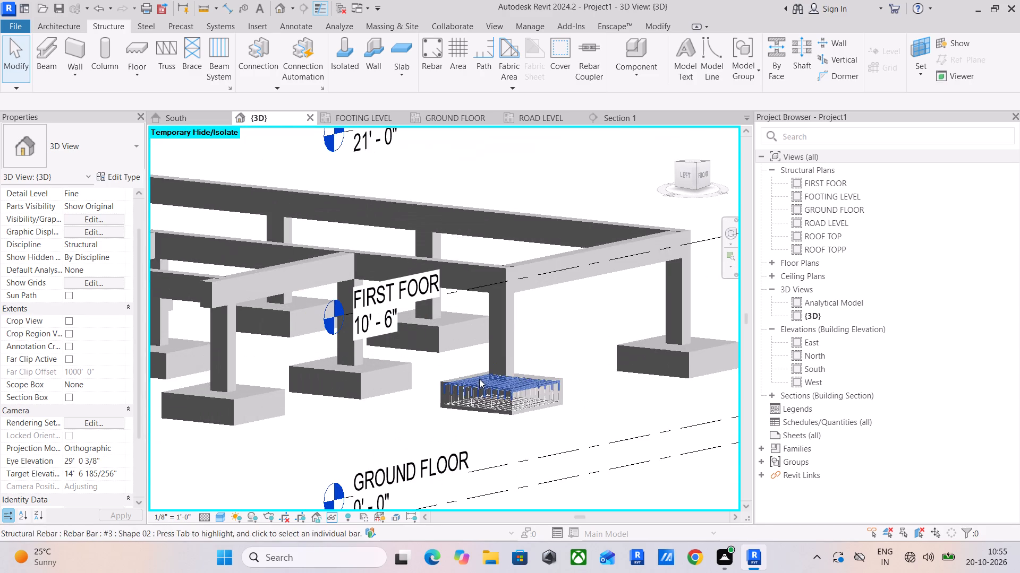
middle_drag(481, 378, 390, 383)
scroll(390, 381, up, 5)
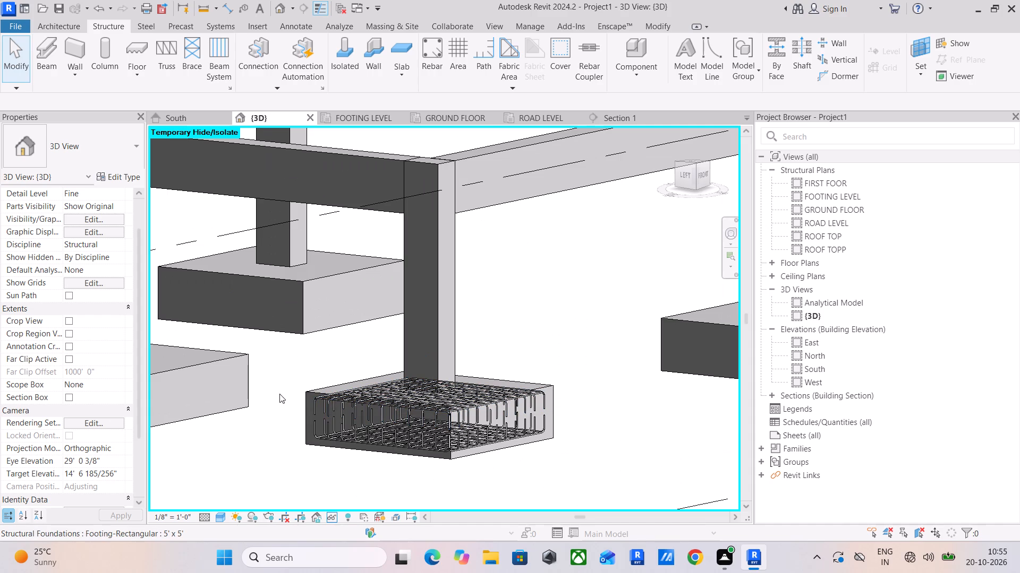
click(304, 414)
click(654, 70)
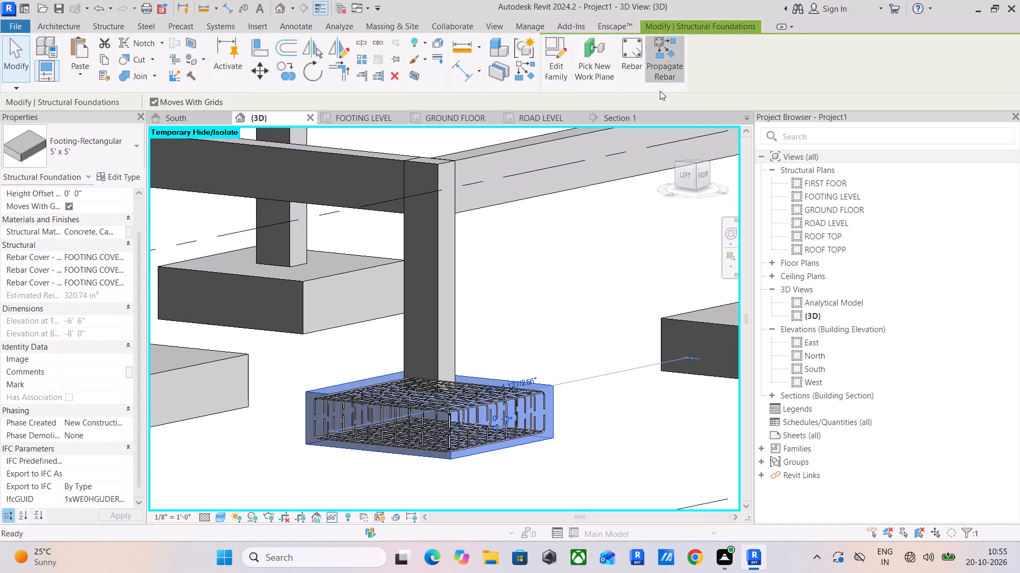
click(660, 342)
click(301, 319)
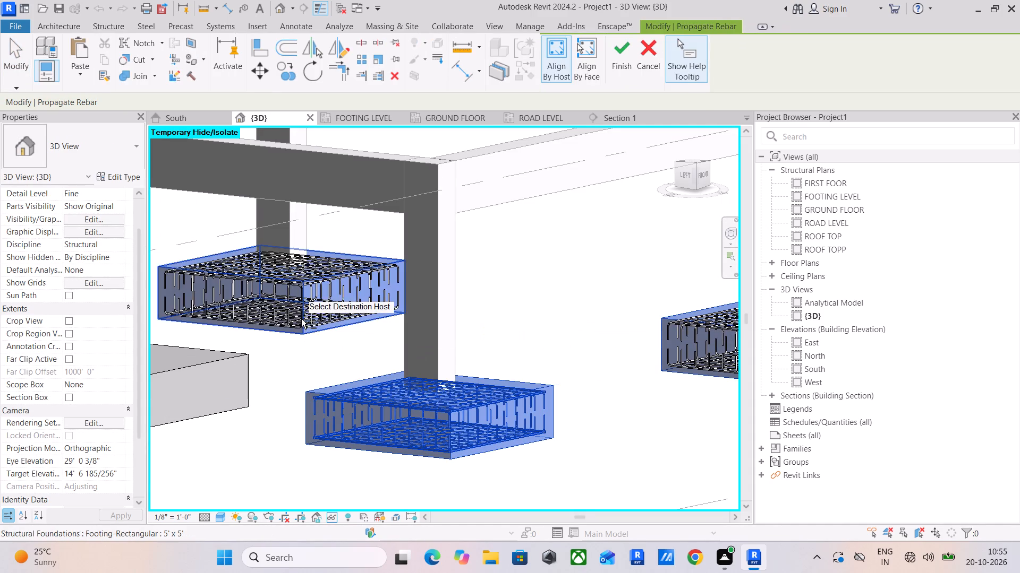
middle_drag(302, 319, 545, 287)
click(383, 375)
click(391, 372)
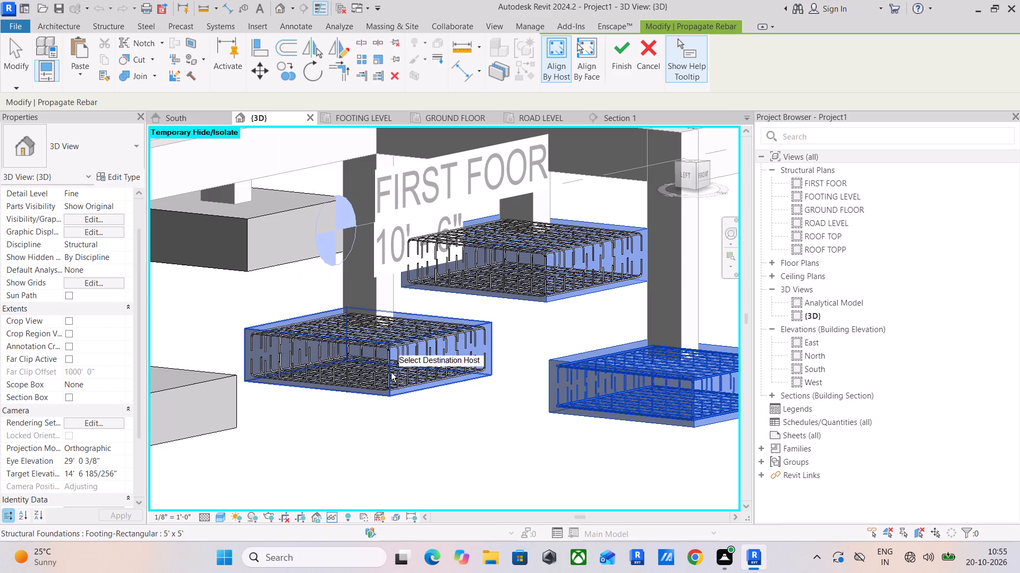
middle_drag(391, 372, 580, 311)
click(322, 364)
scroll(322, 357, down, 4)
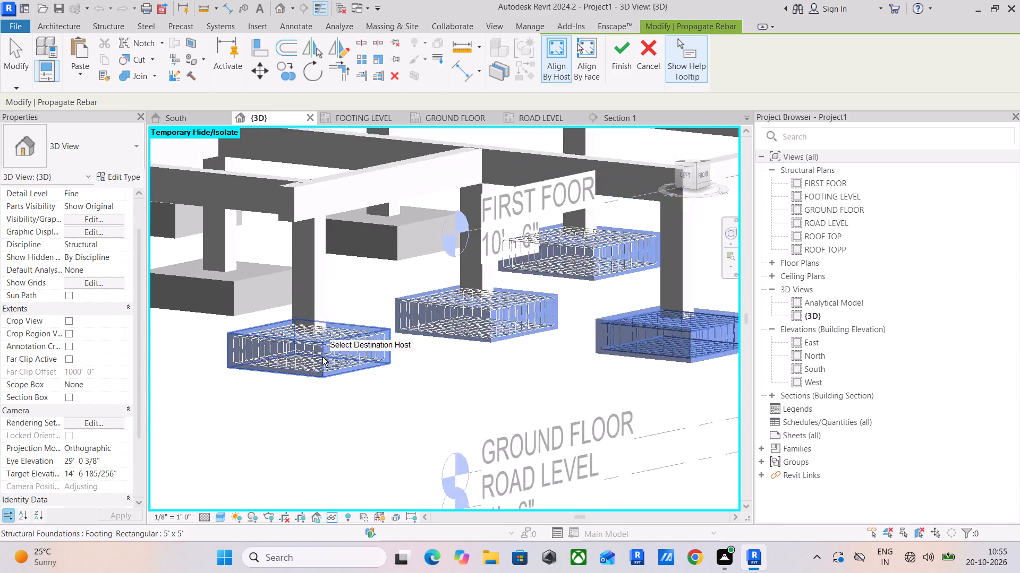
click(387, 265)
click(236, 297)
Add the six remaining footings, including those by the reinforced column and the far corner, as destination hosts.
middle_drag(246, 306, 525, 302)
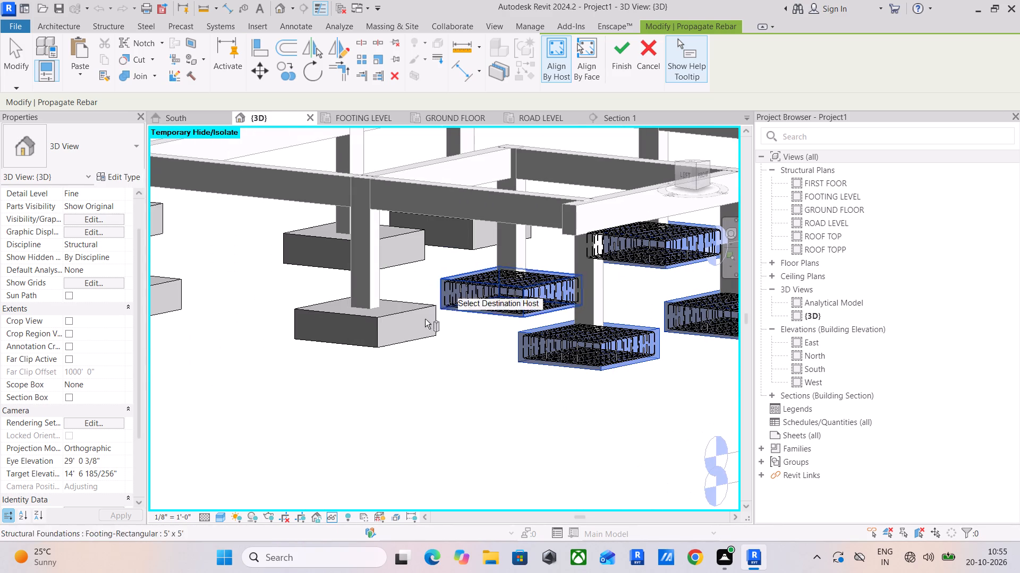
click(379, 329)
click(423, 241)
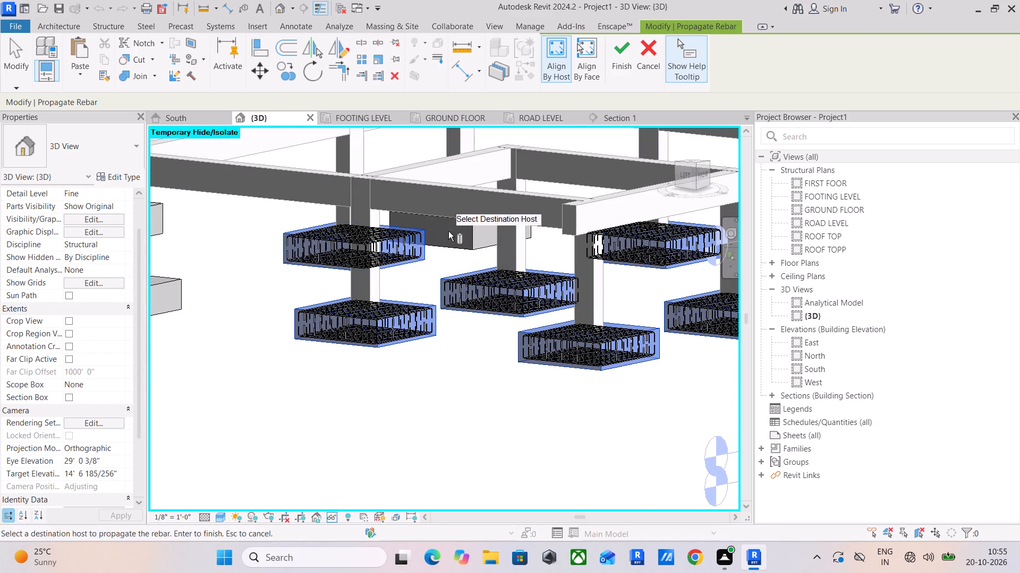
click(449, 242)
middle_drag(372, 283, 569, 332)
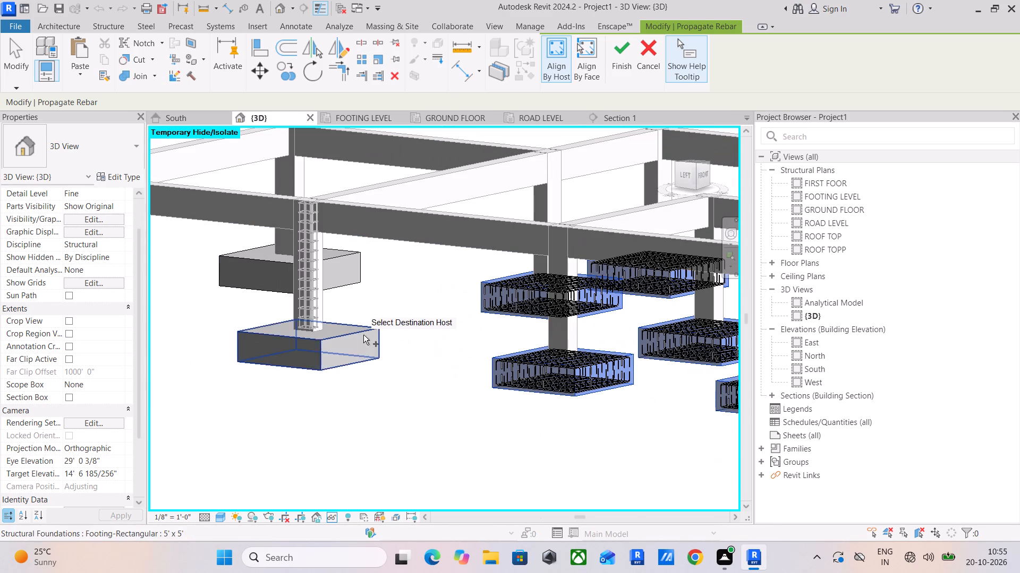
drag(363, 335, 367, 324)
click(360, 261)
scroll(348, 296, down, 5)
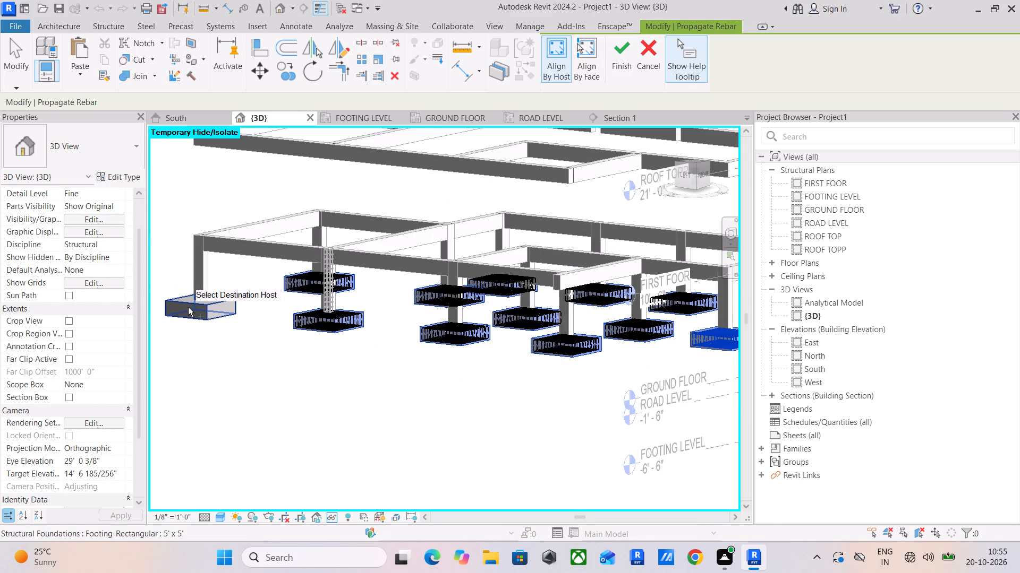
click(188, 307)
Check from all sides that every footing is picked as a destination host and finish the footing rebar propagation.
scroll(287, 331, down, 3)
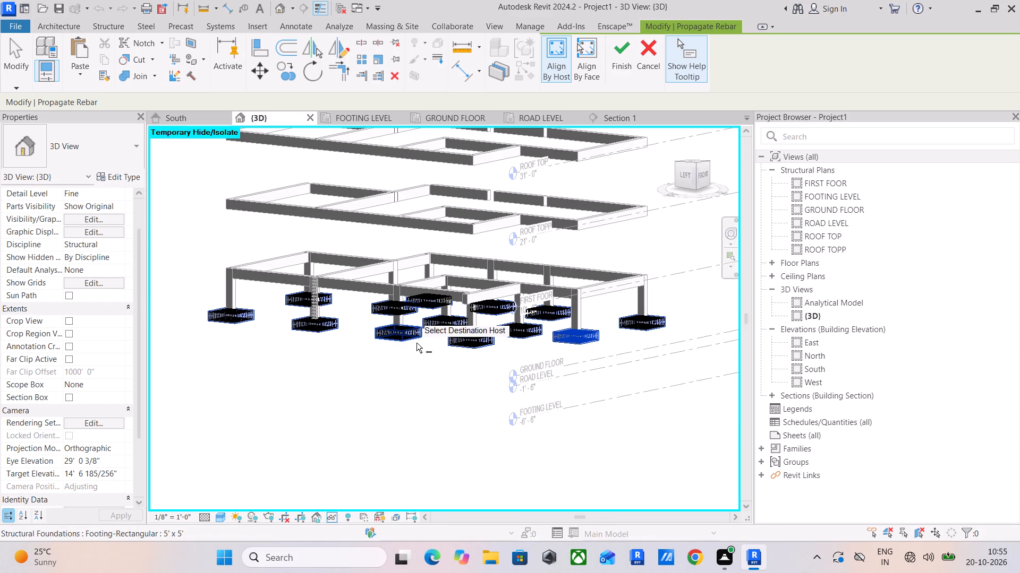
scroll(505, 351, down, 2)
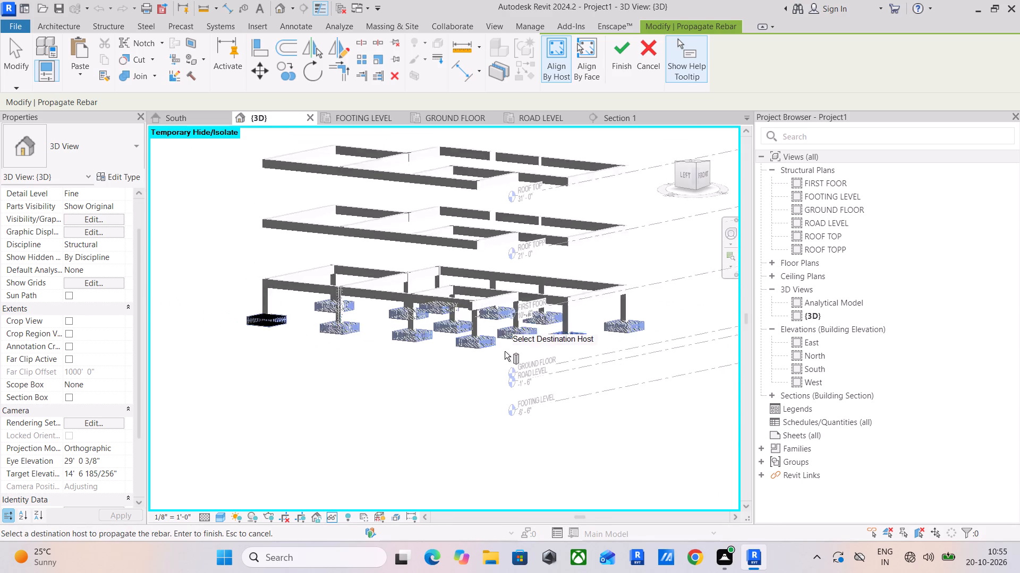
scroll(505, 351, down, 2)
shift+middle_drag(575, 353, 237, 359)
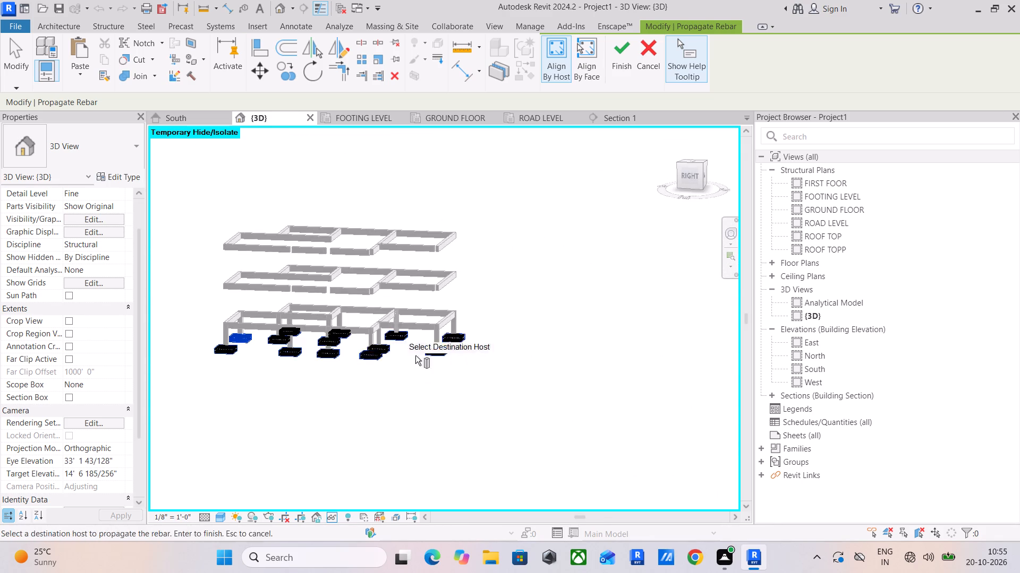
scroll(456, 342, up, 5)
shift+middle_drag(521, 350, 396, 363)
middle_drag(388, 361, 479, 361)
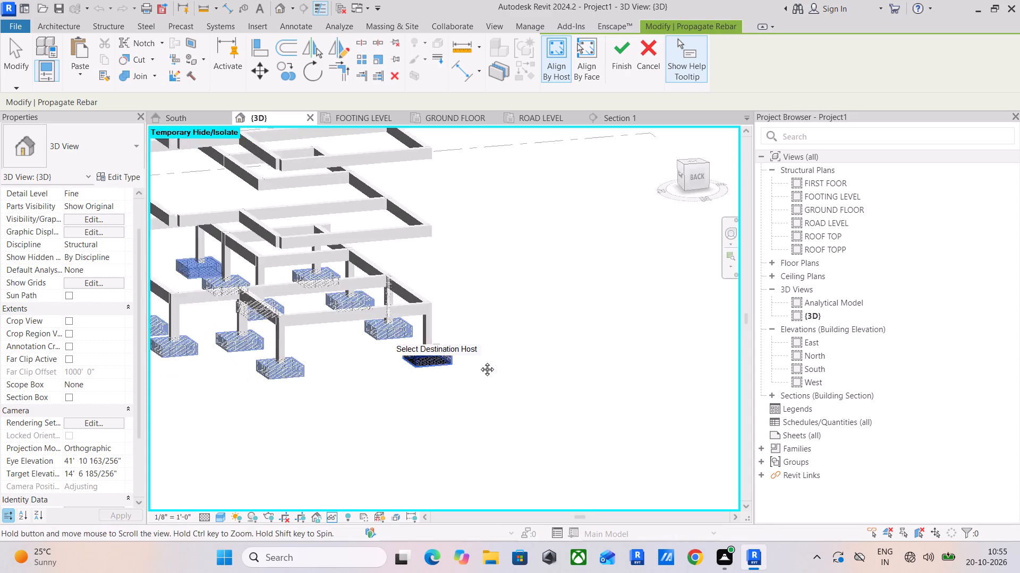
middle_drag(479, 361, 577, 346)
shift+middle_drag(594, 335, 440, 331)
scroll(506, 269, up, 2)
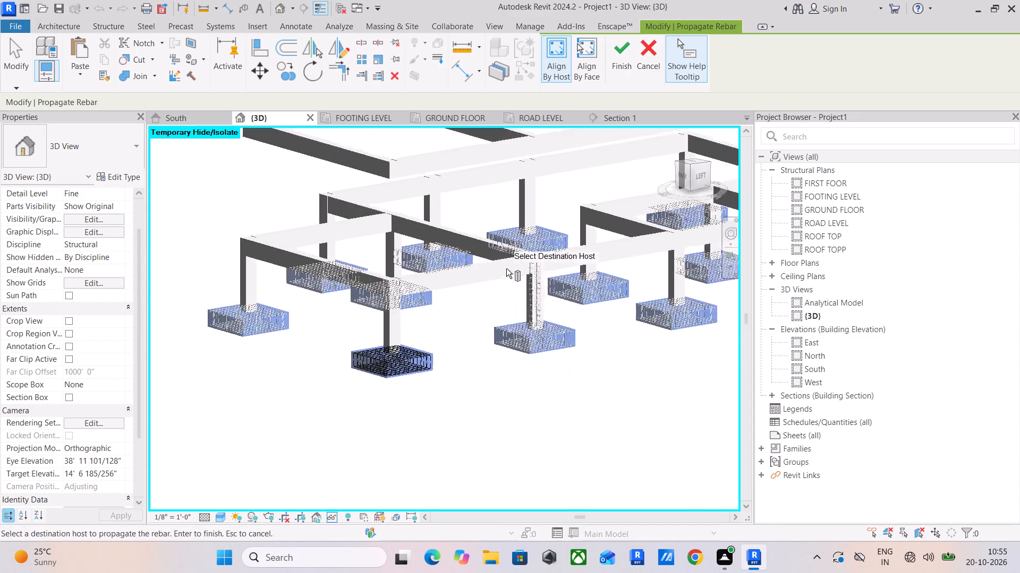
scroll(506, 268, up, 6)
click(618, 54)
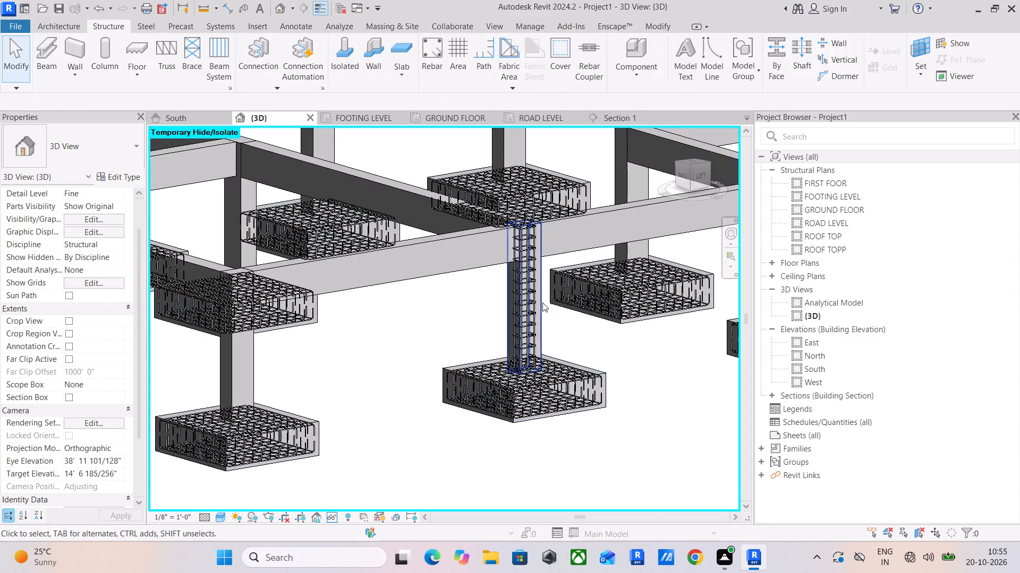
Use Propagate Rebar on the reinforced 10" x 14" column and pick the six nearest columns as destination hosts.
click(541, 297)
click(696, 57)
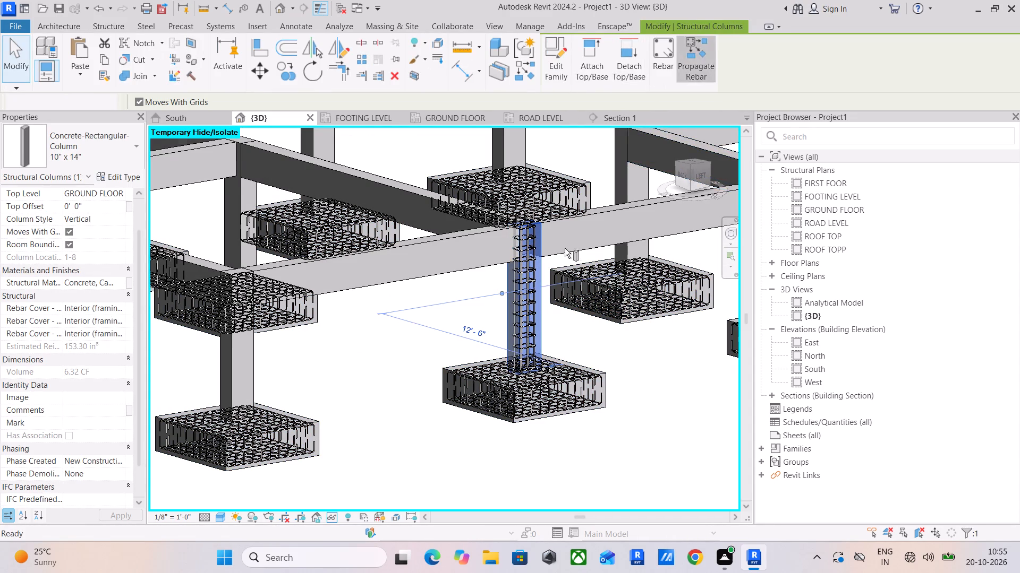
click(626, 248)
middle_drag(658, 303, 431, 381)
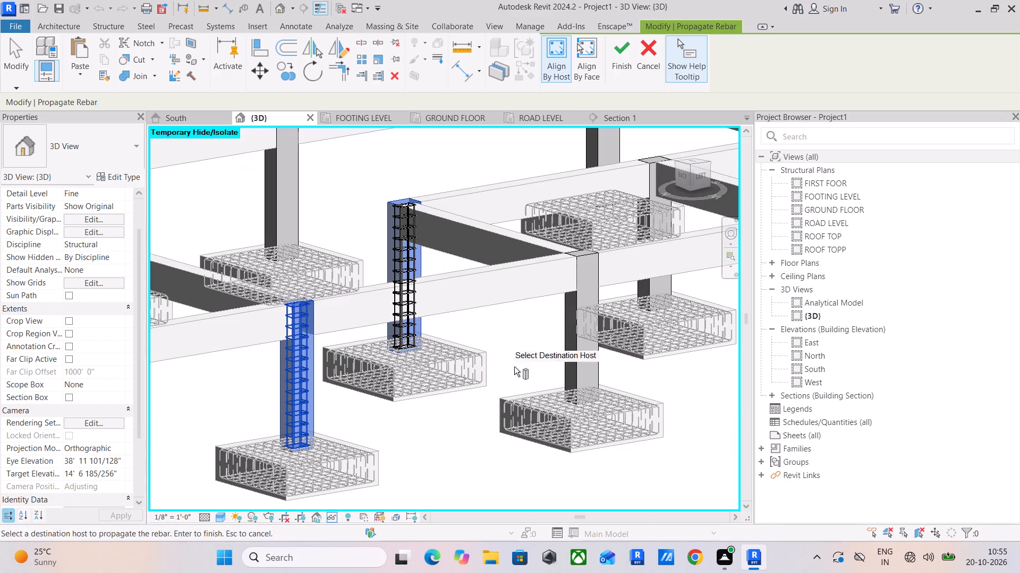
click(572, 346)
middle_drag(650, 314, 469, 363)
click(468, 345)
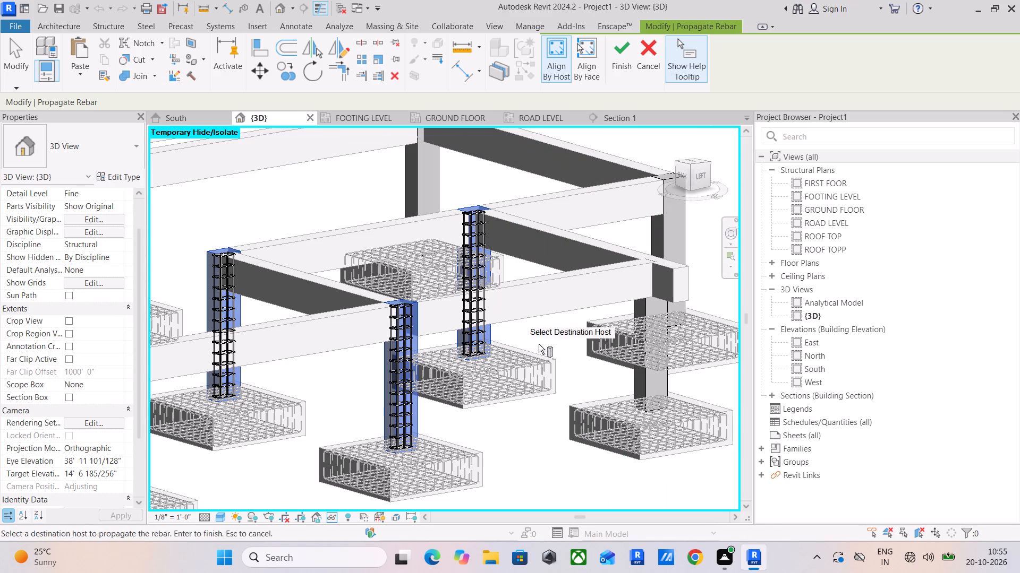
drag(643, 380, 644, 374)
click(669, 229)
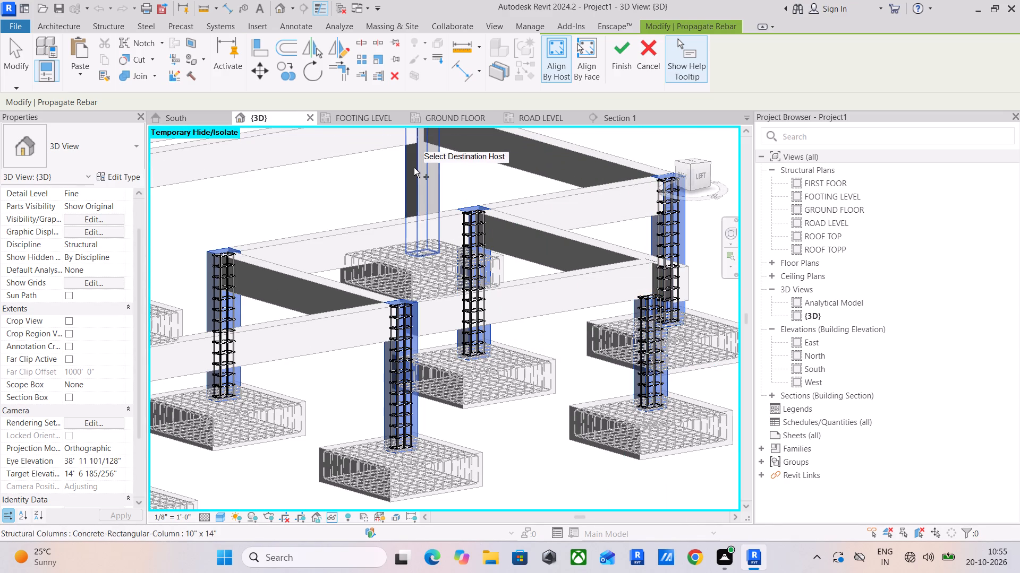
click(414, 168)
Add the six remaining columns as destination hosts and finish the column rebar propagation.
middle_drag(378, 284, 620, 309)
click(333, 264)
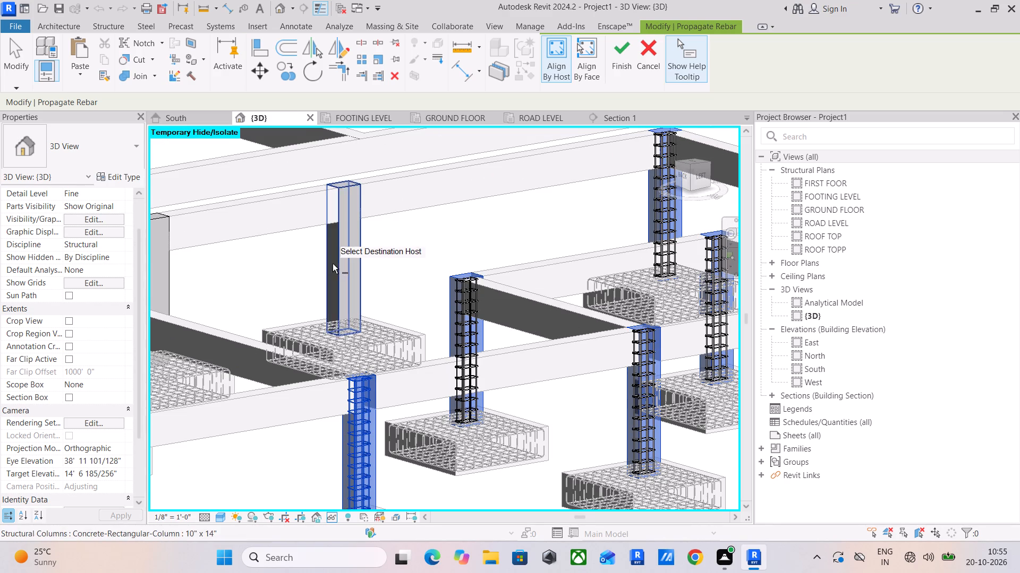
middle_drag(337, 284, 550, 296)
click(352, 292)
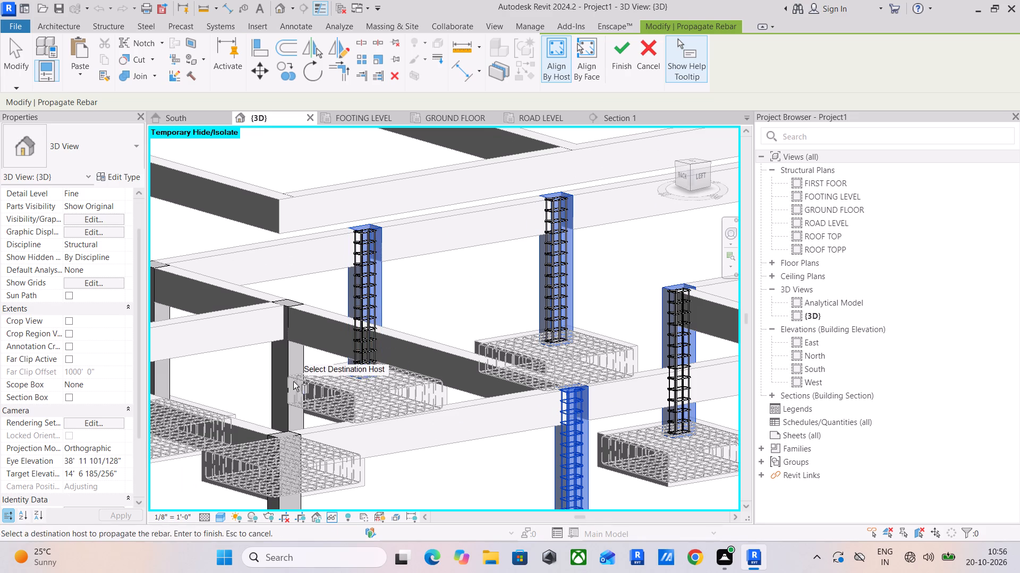
click(286, 374)
middle_drag(286, 374, 545, 373)
click(407, 310)
middle_drag(380, 354, 507, 262)
click(373, 328)
middle_drag(421, 357, 388, 189)
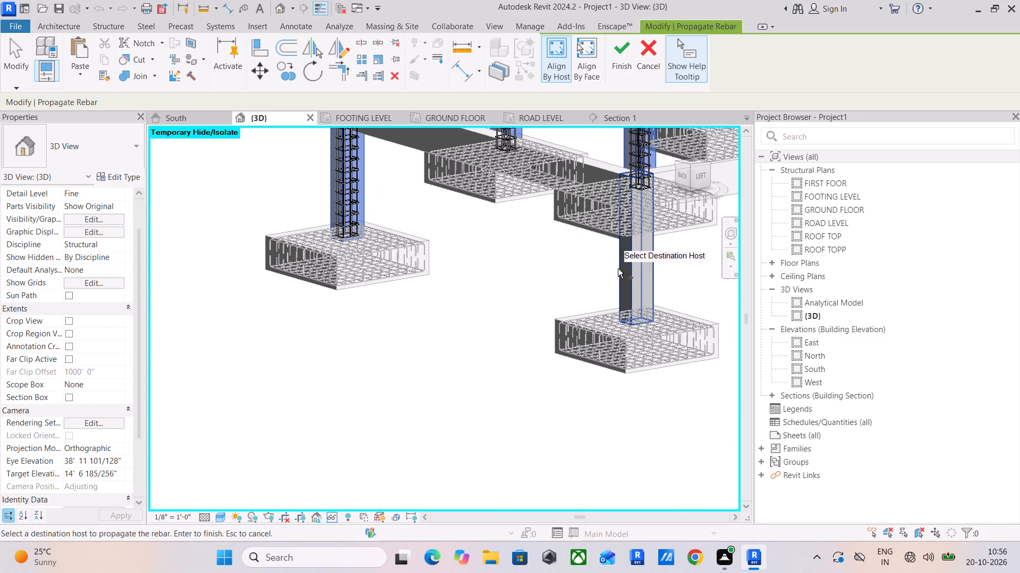
click(625, 267)
scroll(625, 267, down, 5)
shift+middle_drag(696, 294, 598, 328)
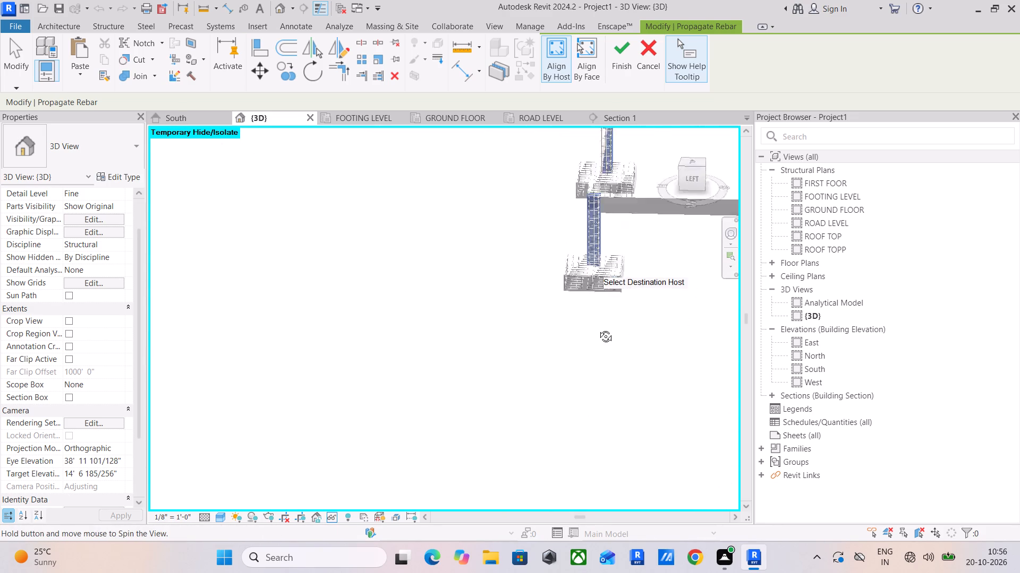
shift+middle_drag(598, 328, 566, 322)
middle_drag(613, 315, 318, 317)
scroll(546, 276, down, 3)
middle_drag(555, 281, 412, 372)
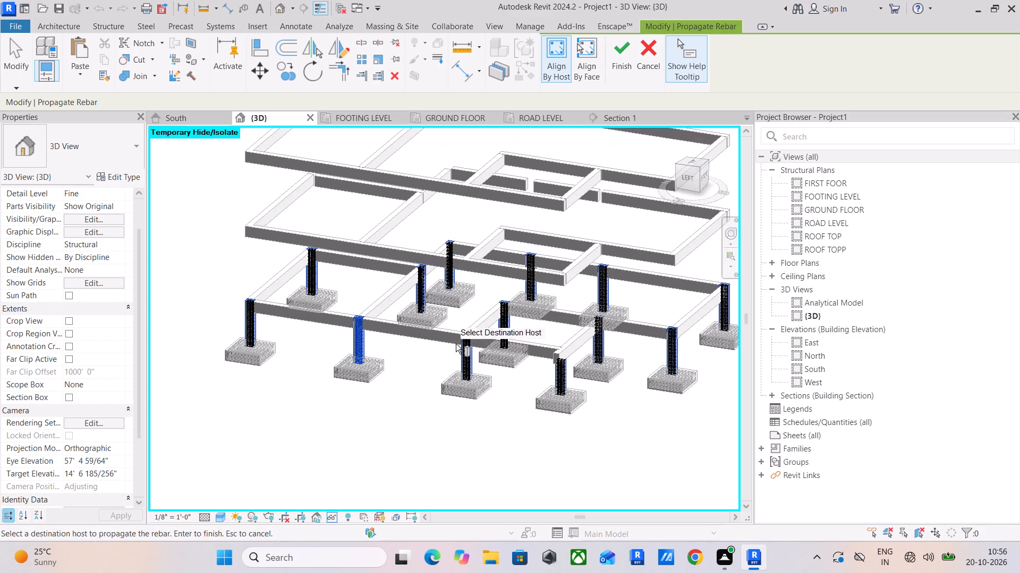
middle_drag(618, 379, 521, 411)
click(613, 56)
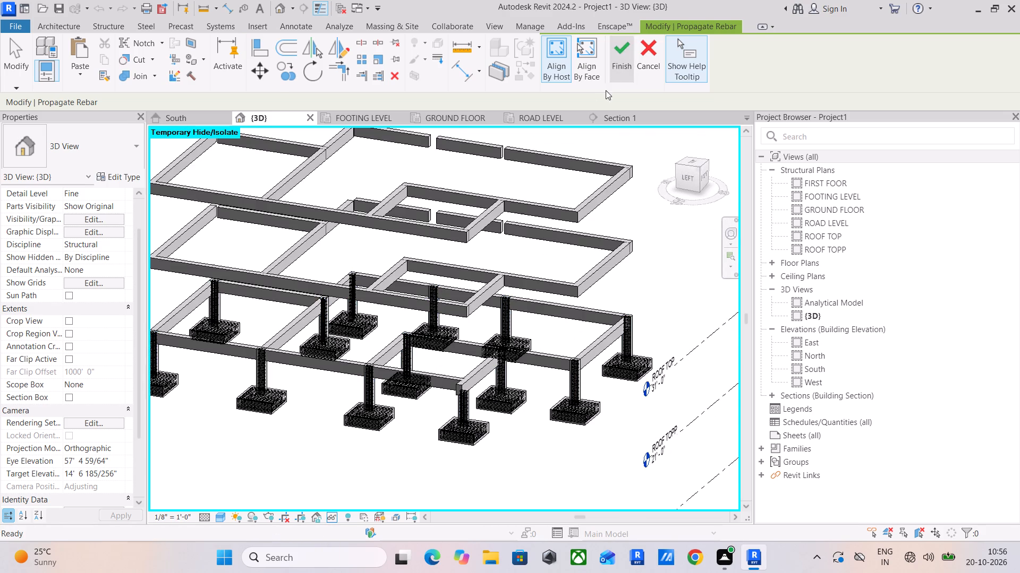
Inspect the rebar in all columns and footings from several sides in the {3D} view.
scroll(545, 342, down, 1)
shift+middle_drag(569, 374, 457, 371)
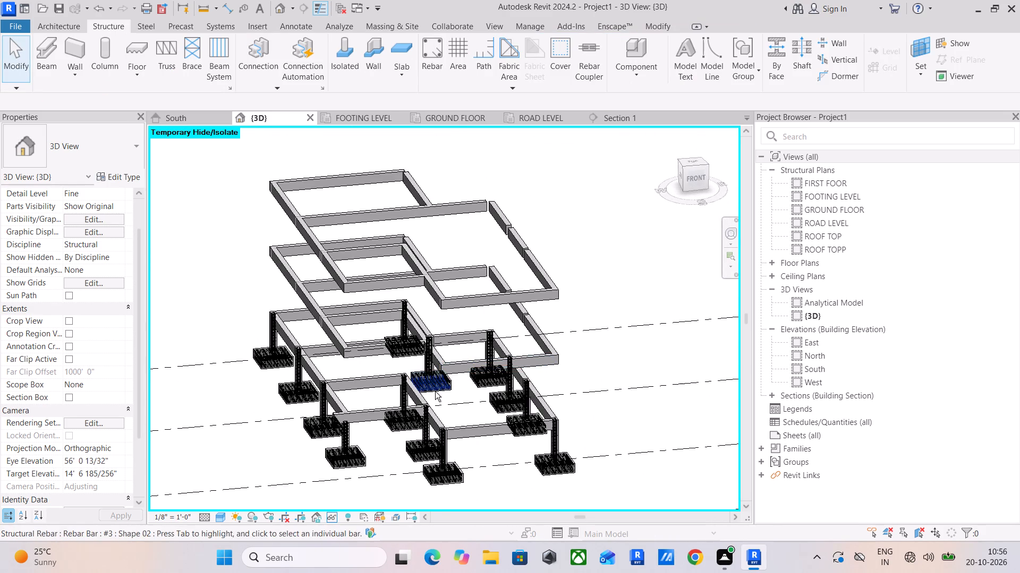
shift+middle_drag(435, 392, 560, 365)
middle_drag(291, 375, 424, 392)
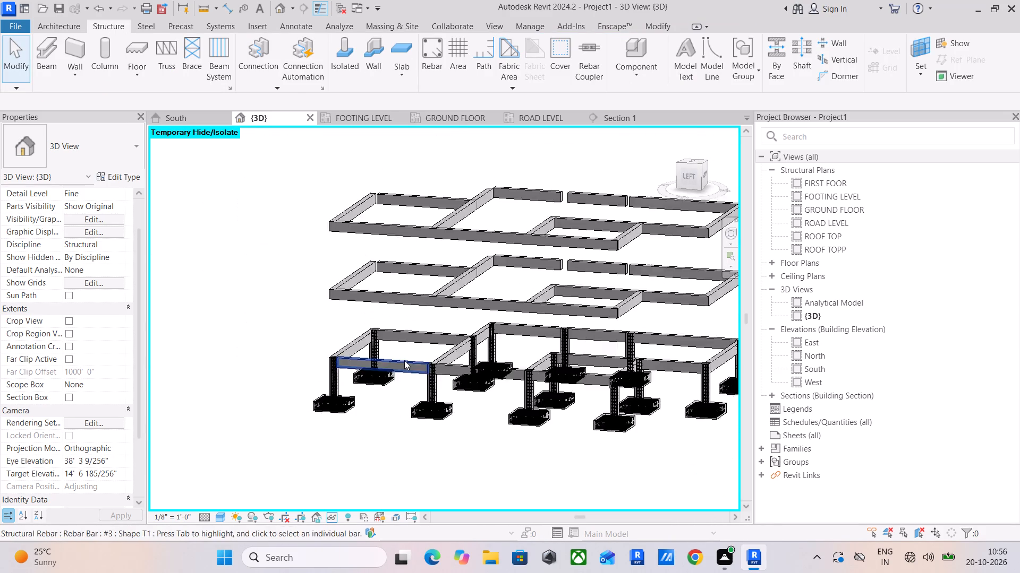
scroll(375, 341, up, 4)
scroll(301, 385, up, 4)
scroll(415, 380, down, 5)
shift+middle_drag(555, 419, 524, 420)
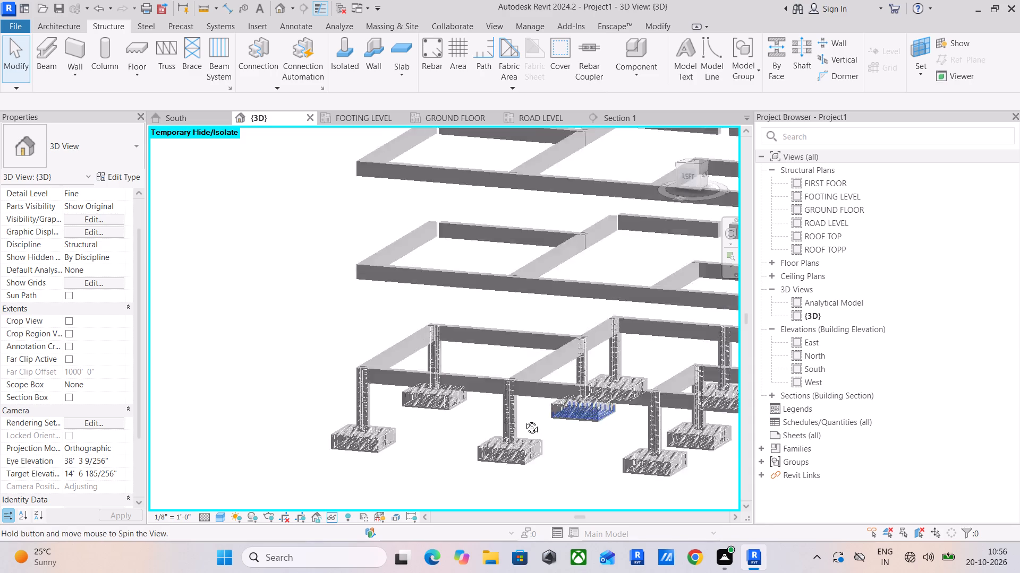
shift+middle_drag(524, 420, 417, 399)
Select all instances of the 10" x 14" concrete column and set their top level to ROOF TOPP.
scroll(533, 419, up, 5)
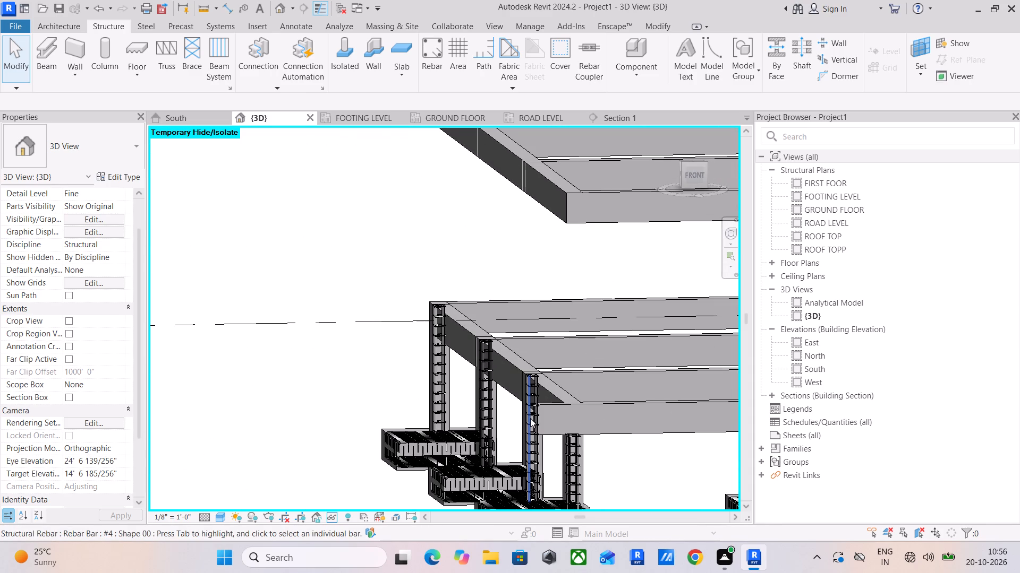
click(520, 438)
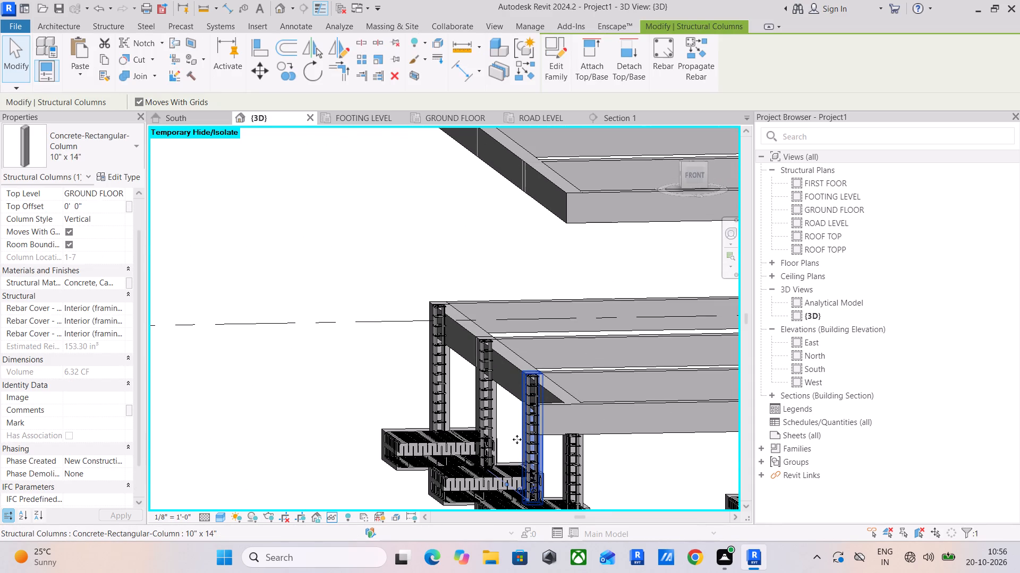
text(SA)
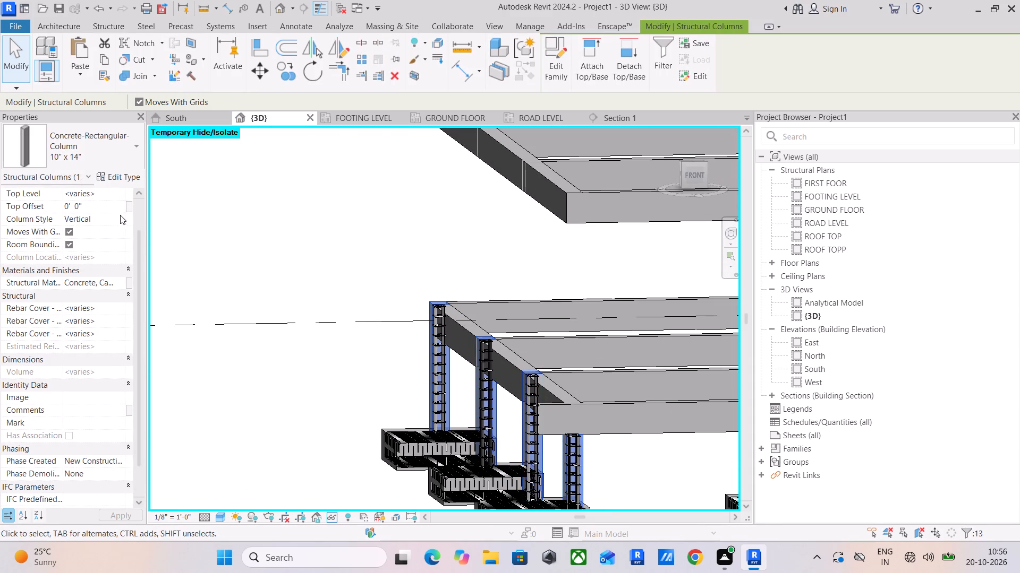
click(122, 192)
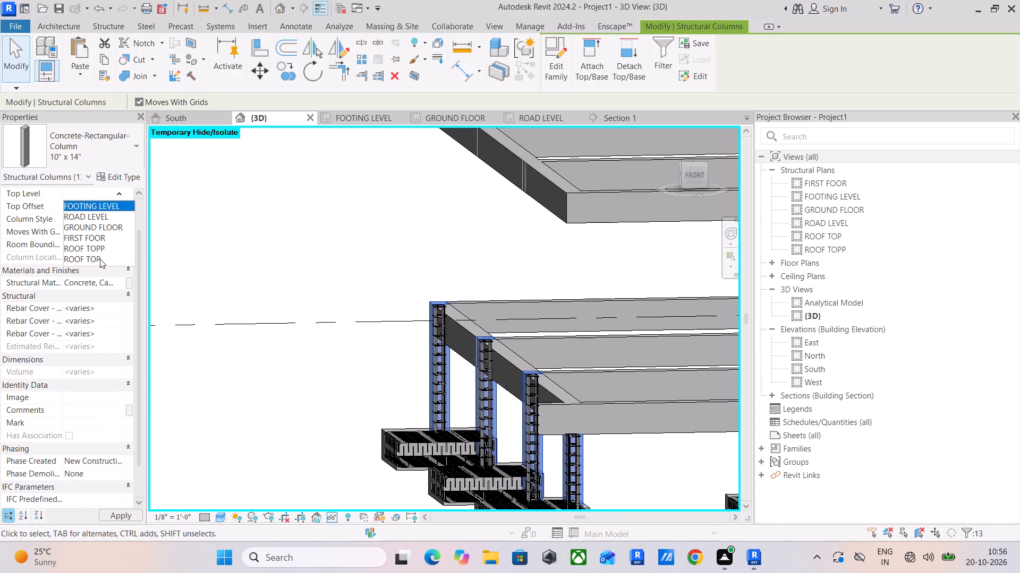
click(108, 245)
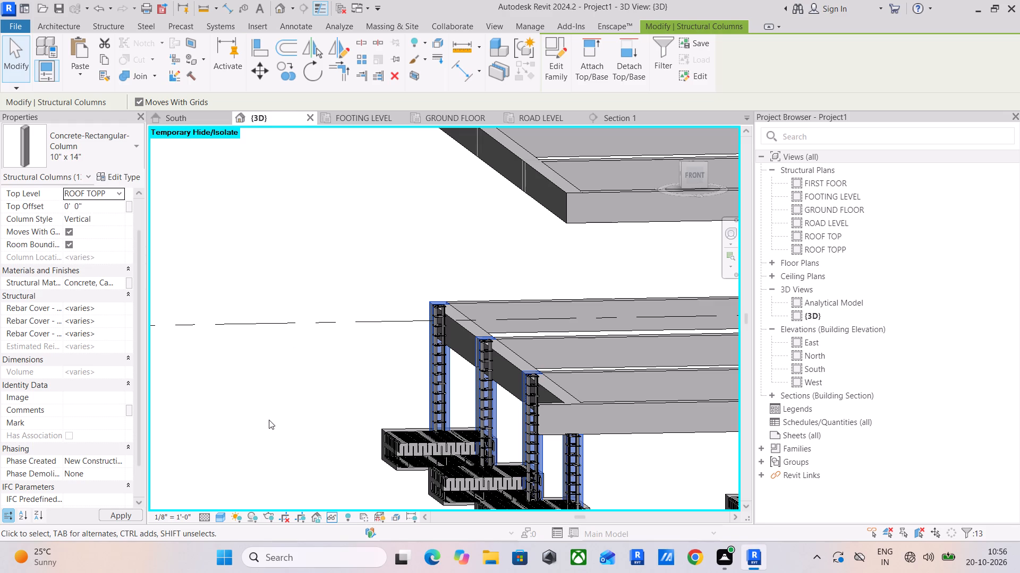
scroll(288, 397, down, 4)
shift+middle_drag(280, 404, 543, 384)
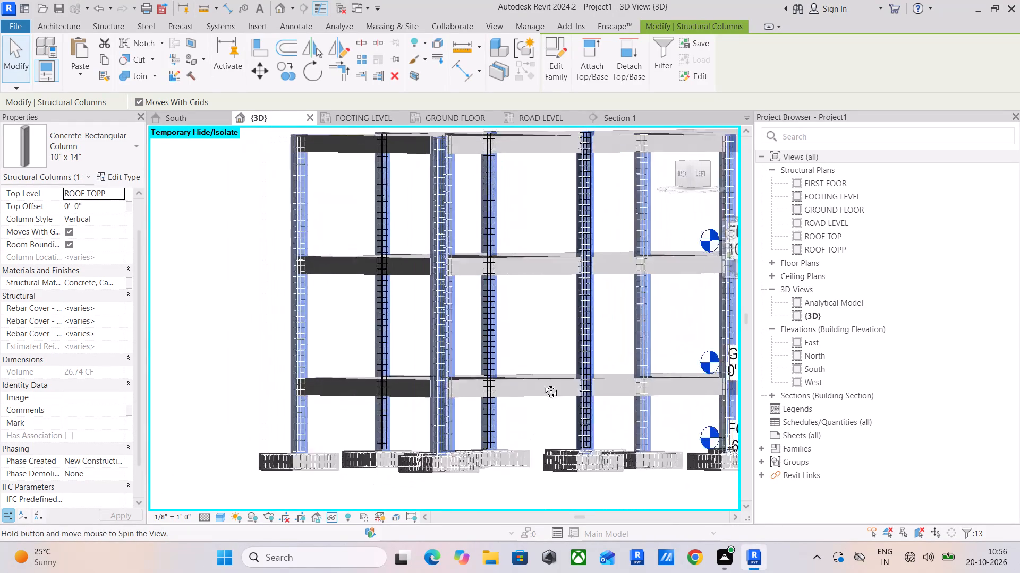
shift+middle_drag(543, 384, 561, 384)
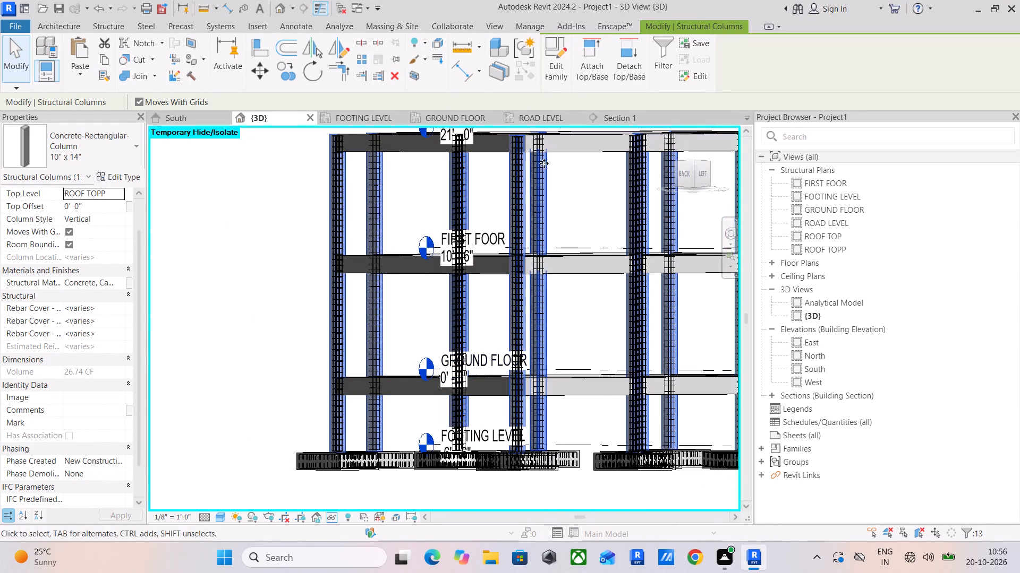
In Section 1, extend the crop region upward above the upper beams to show the columns' full height.
click(641, 110)
click(621, 119)
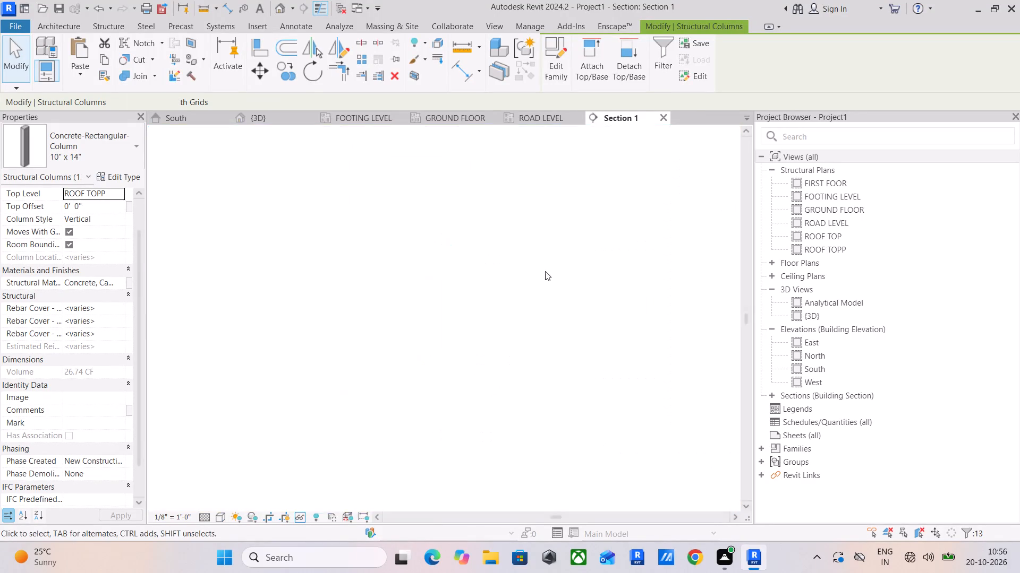
scroll(419, 272, down, 5)
middle_drag(418, 291, 385, 458)
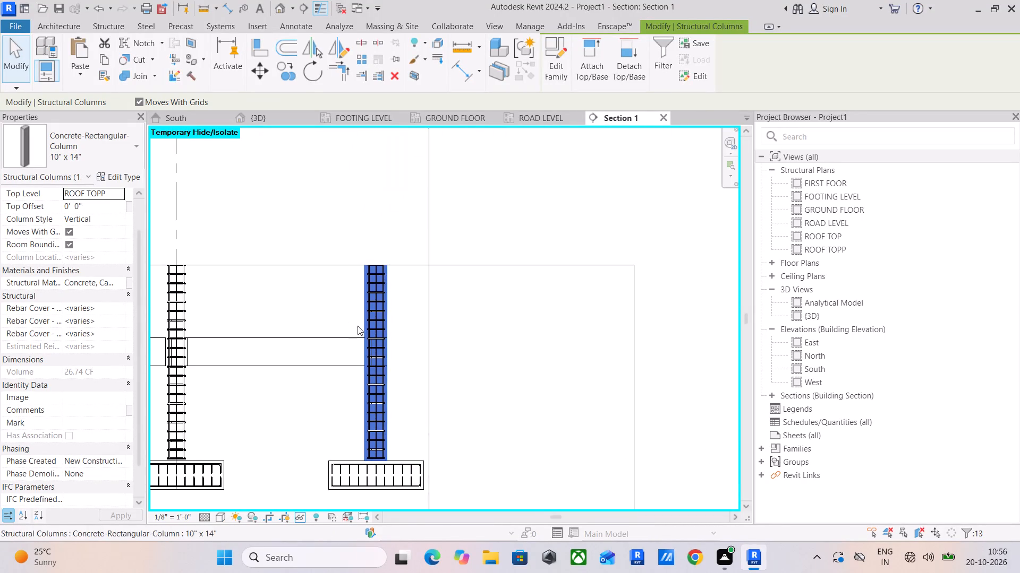
scroll(374, 333, down, 9)
click(440, 318)
scroll(435, 328, down, 4)
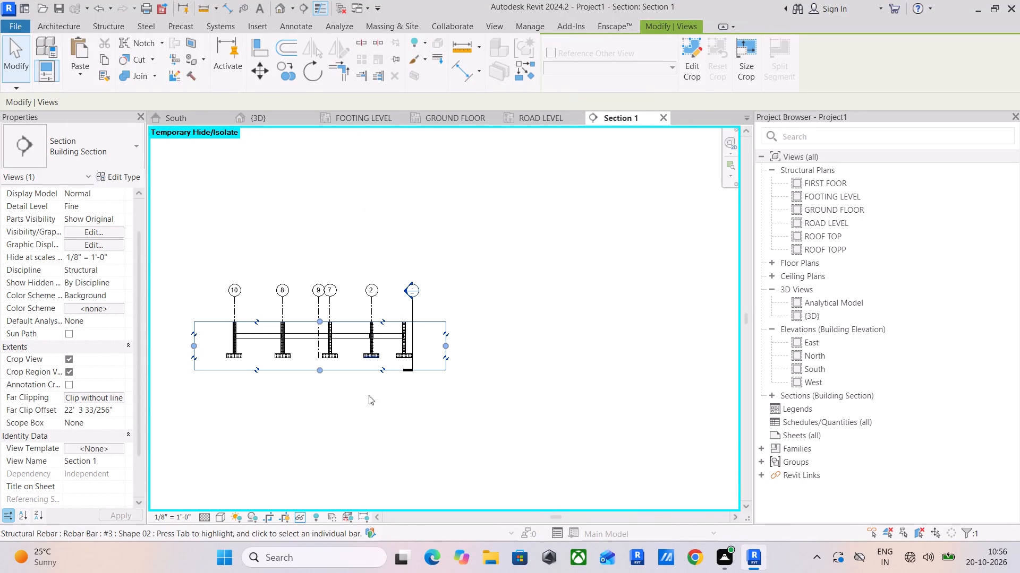
drag(317, 320, 314, 202)
Shorten the outer column's #3 shape T1 stirrup set from the top so it ends just below the ground-floor beam.
scroll(422, 294, up, 7)
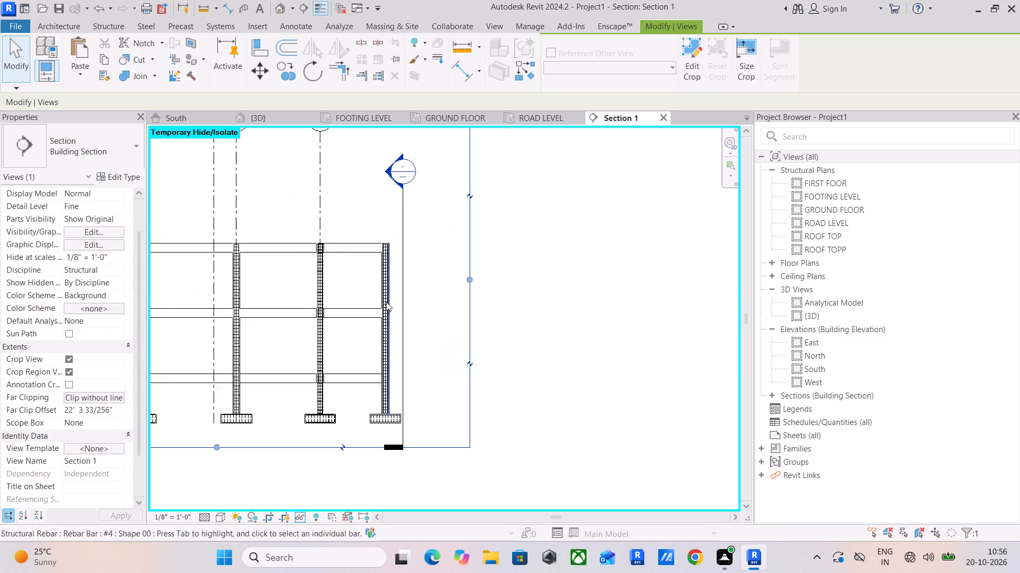
scroll(386, 302, up, 8)
click(406, 276)
scroll(409, 291, down, 4)
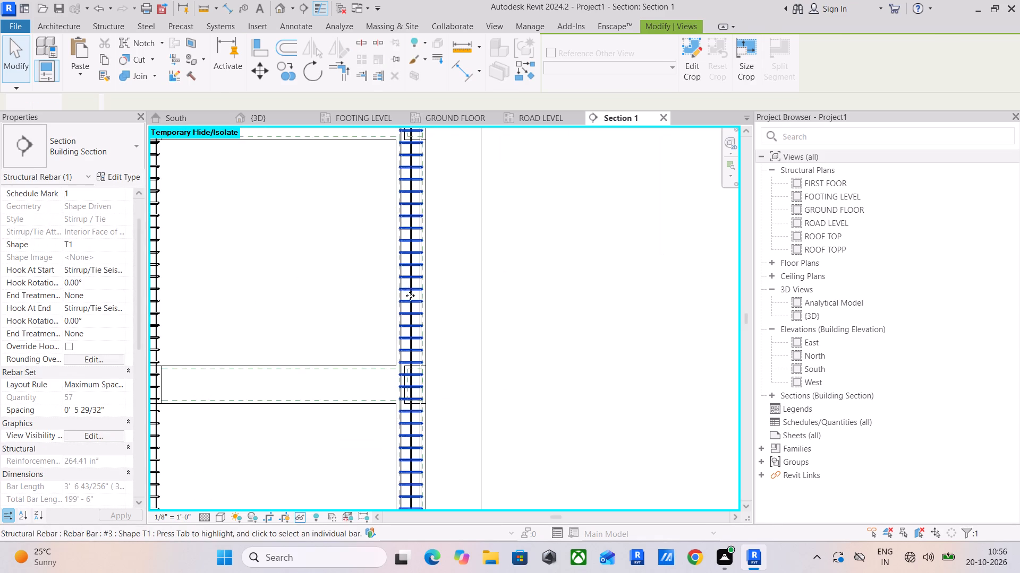
drag(411, 187, 410, 468)
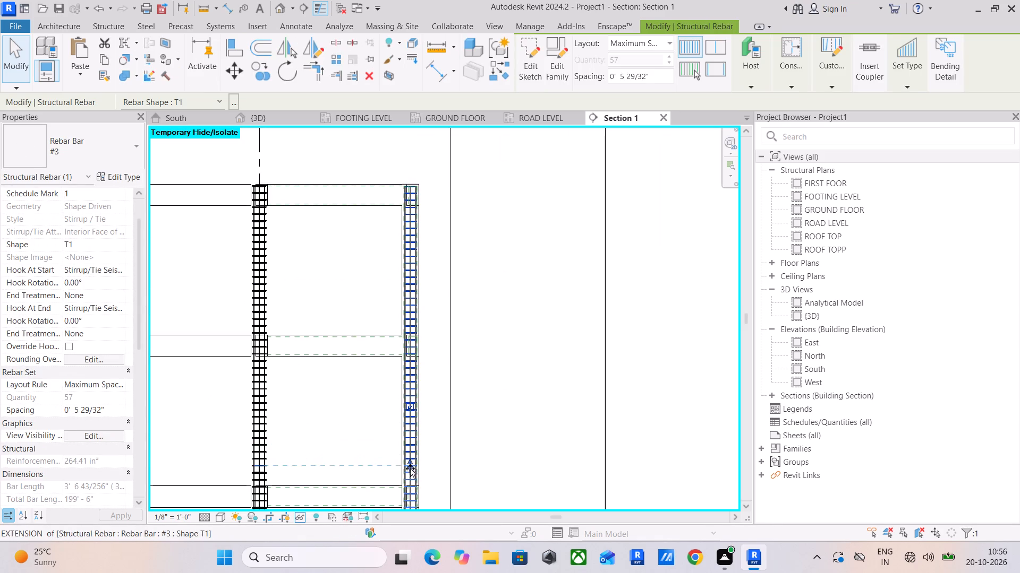
drag(410, 468, 413, 487)
scroll(411, 474, down, 1)
middle_drag(411, 474, 428, 296)
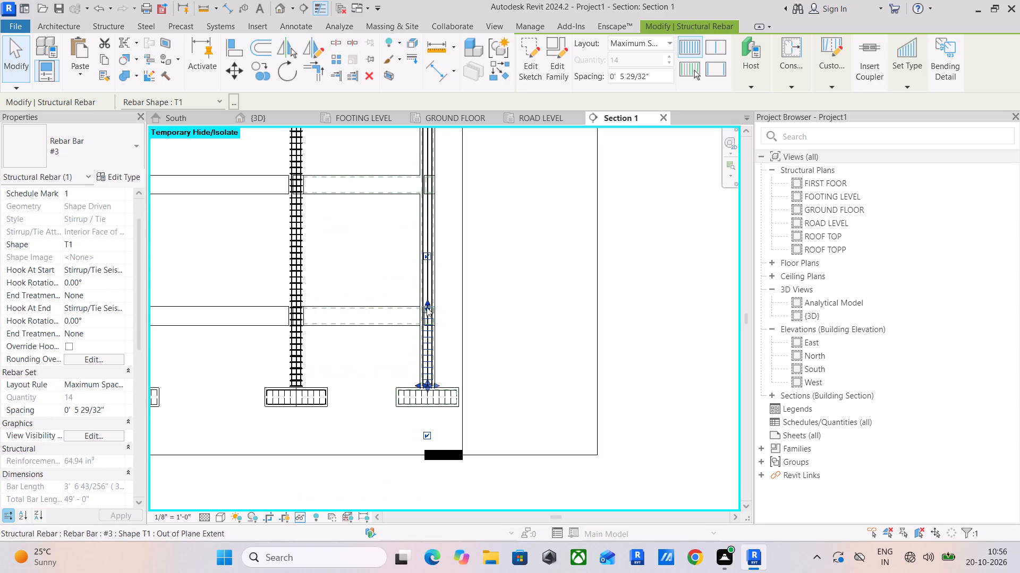
scroll(427, 307, up, 9)
drag(427, 310, 420, 387)
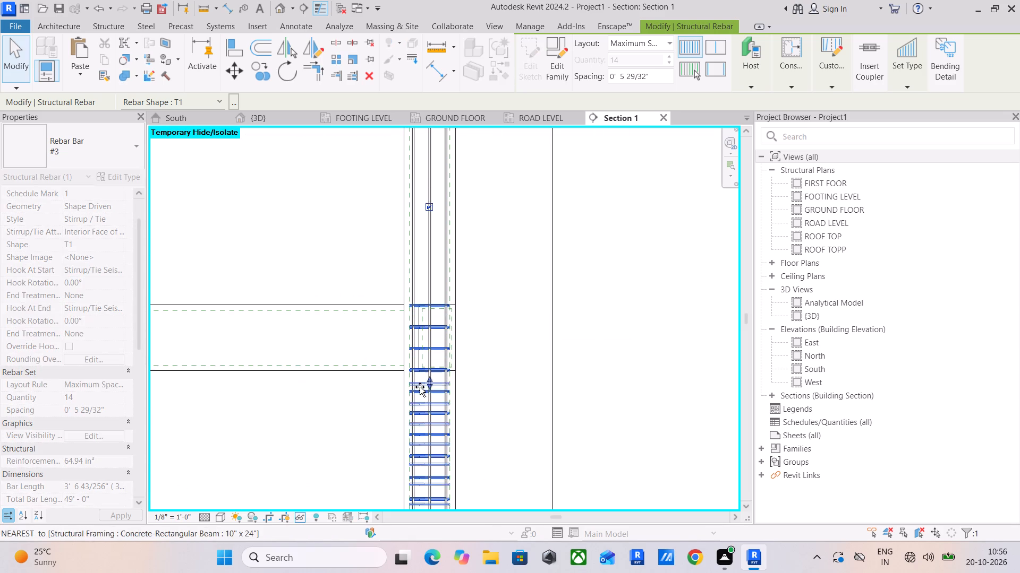
drag(420, 387, 420, 378)
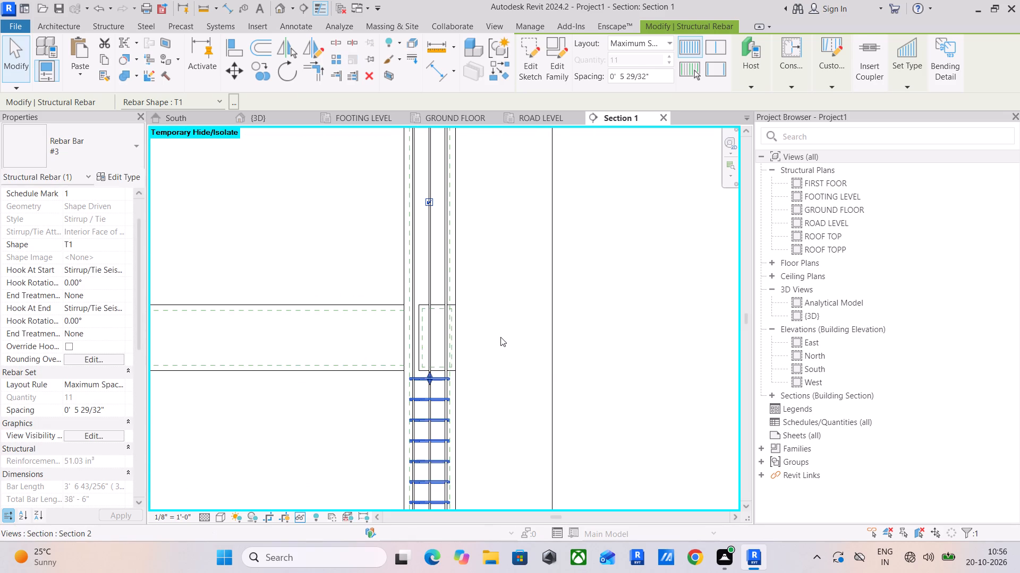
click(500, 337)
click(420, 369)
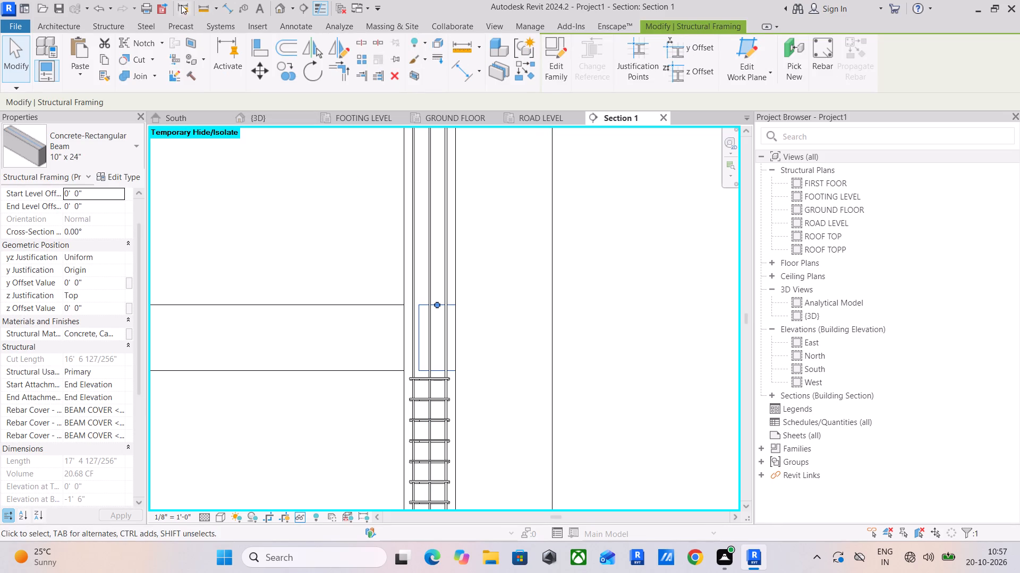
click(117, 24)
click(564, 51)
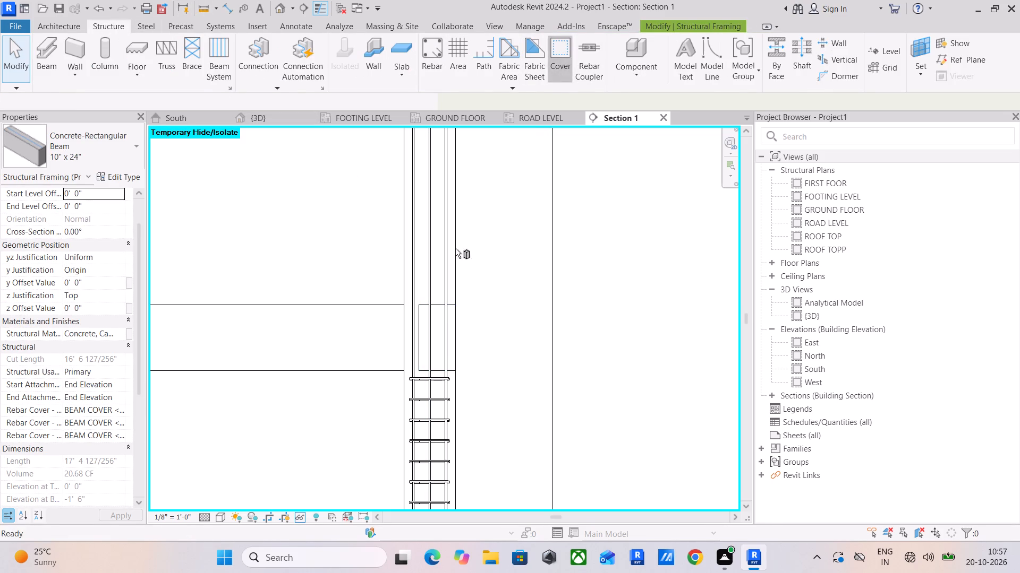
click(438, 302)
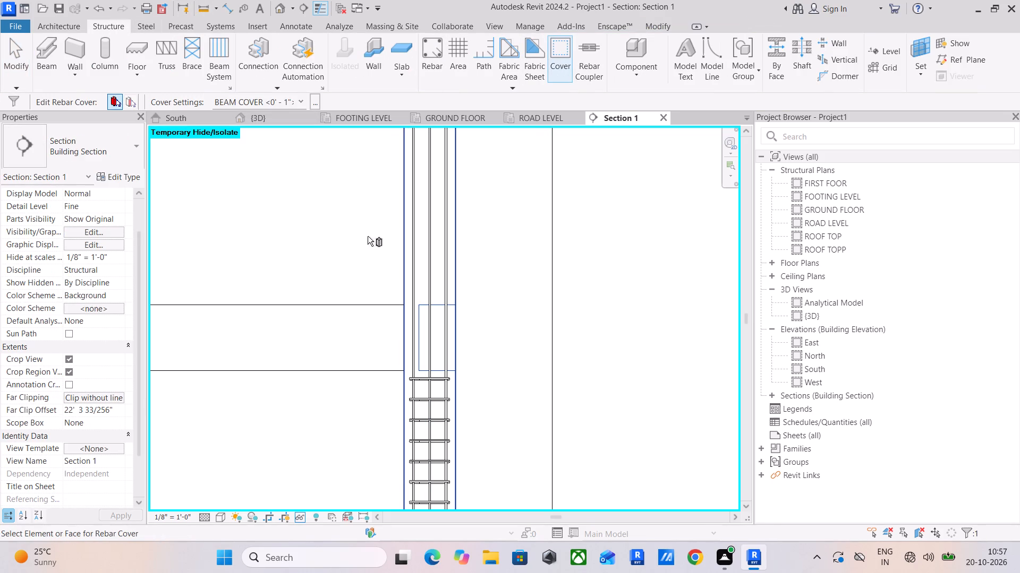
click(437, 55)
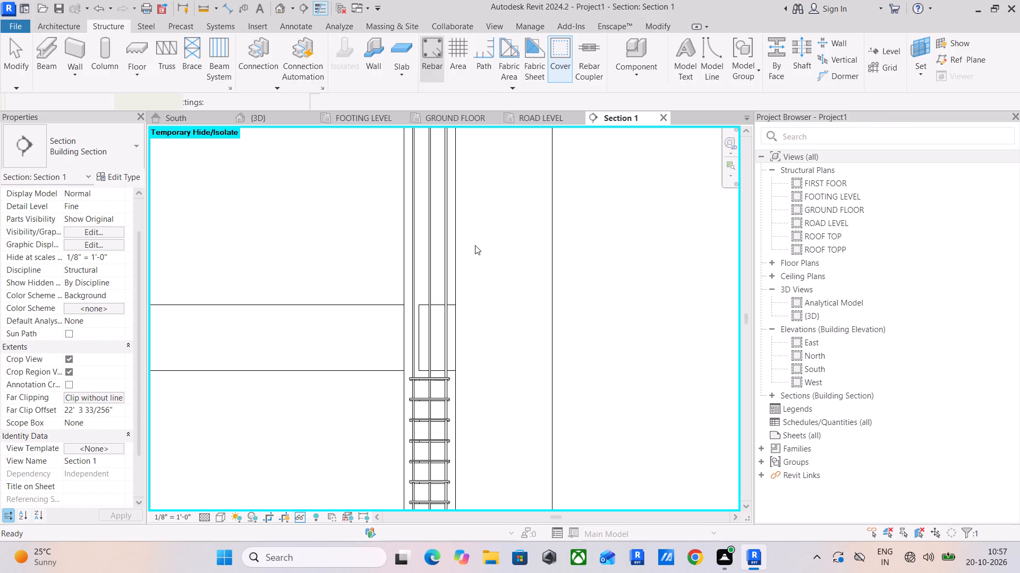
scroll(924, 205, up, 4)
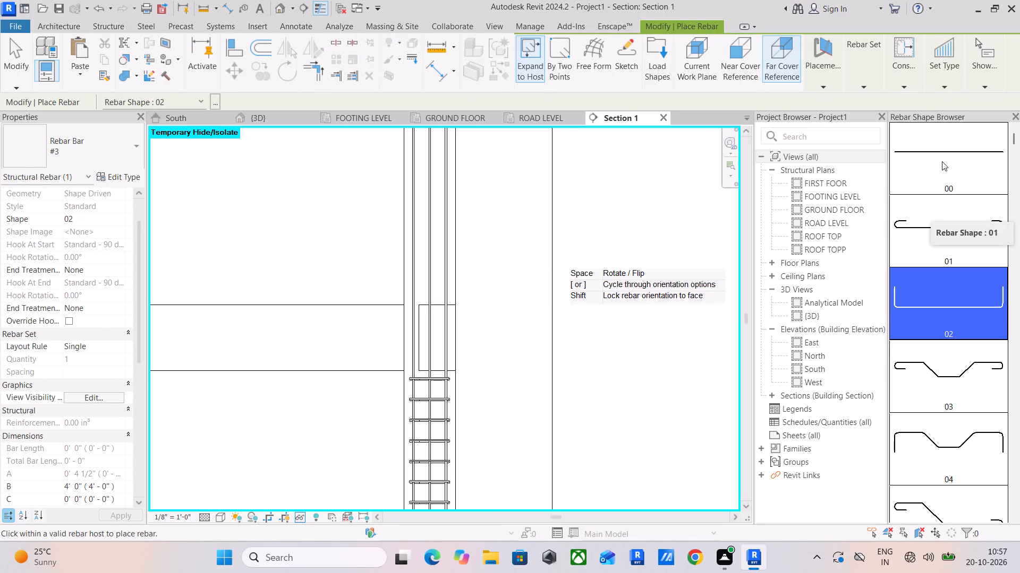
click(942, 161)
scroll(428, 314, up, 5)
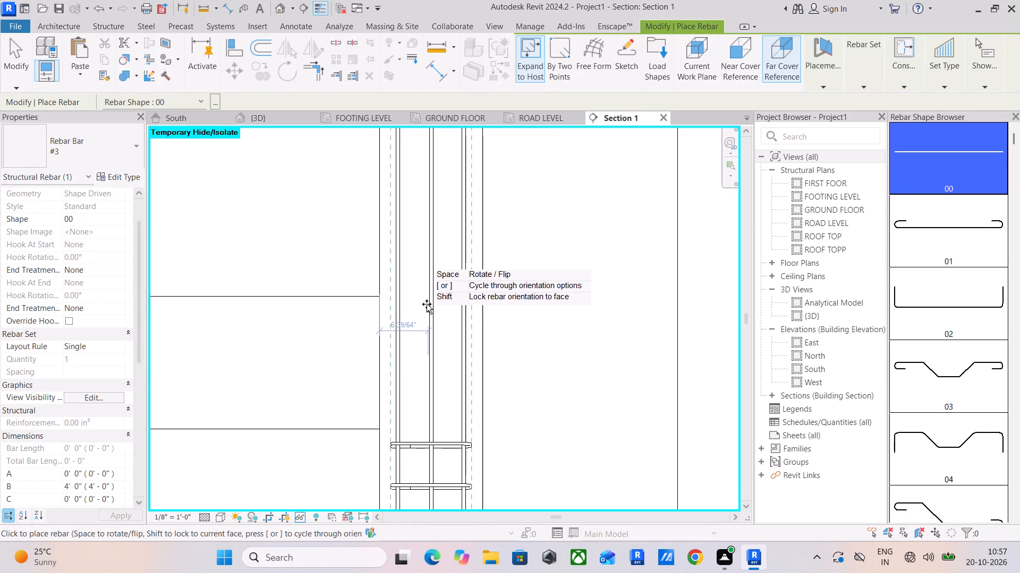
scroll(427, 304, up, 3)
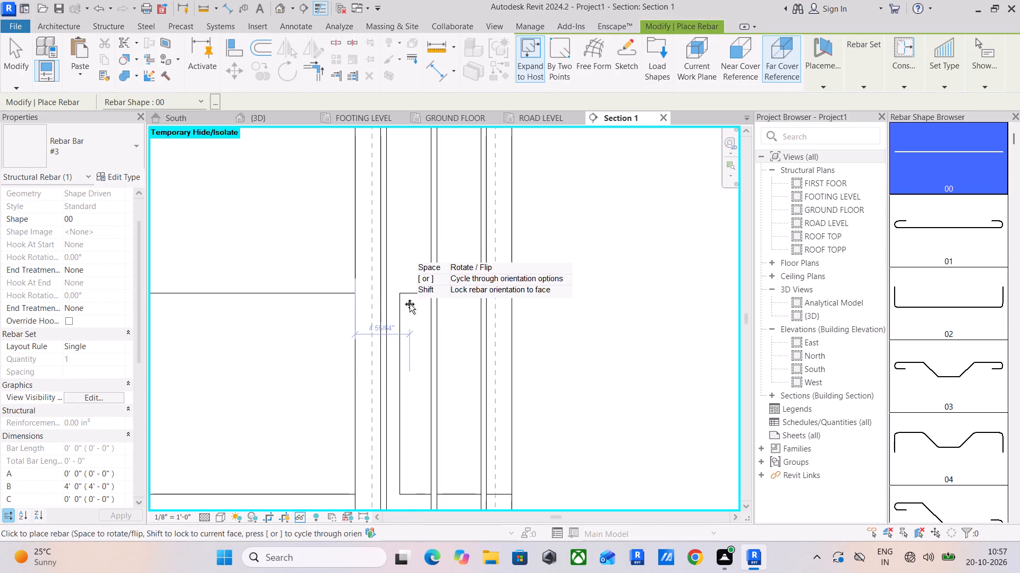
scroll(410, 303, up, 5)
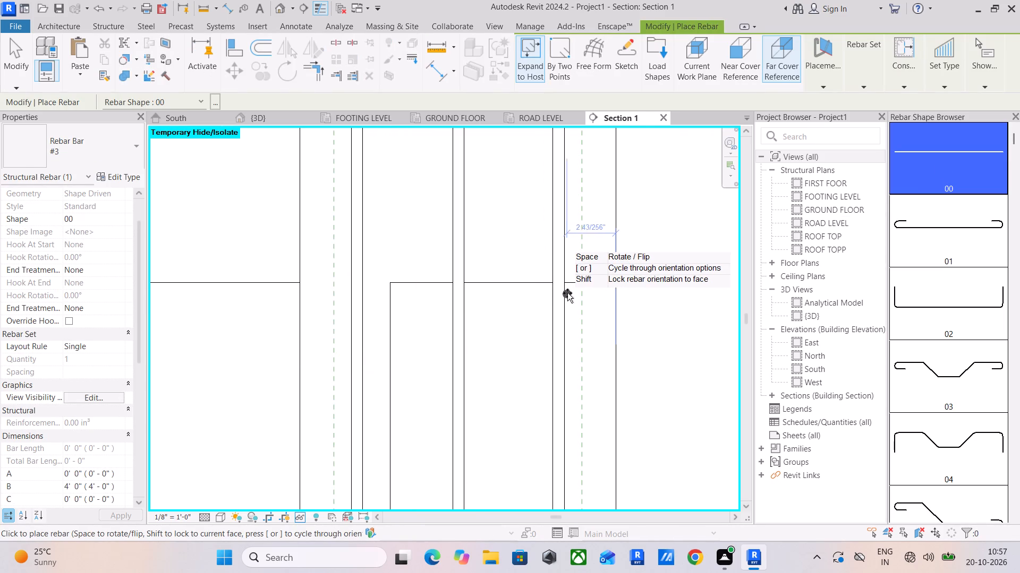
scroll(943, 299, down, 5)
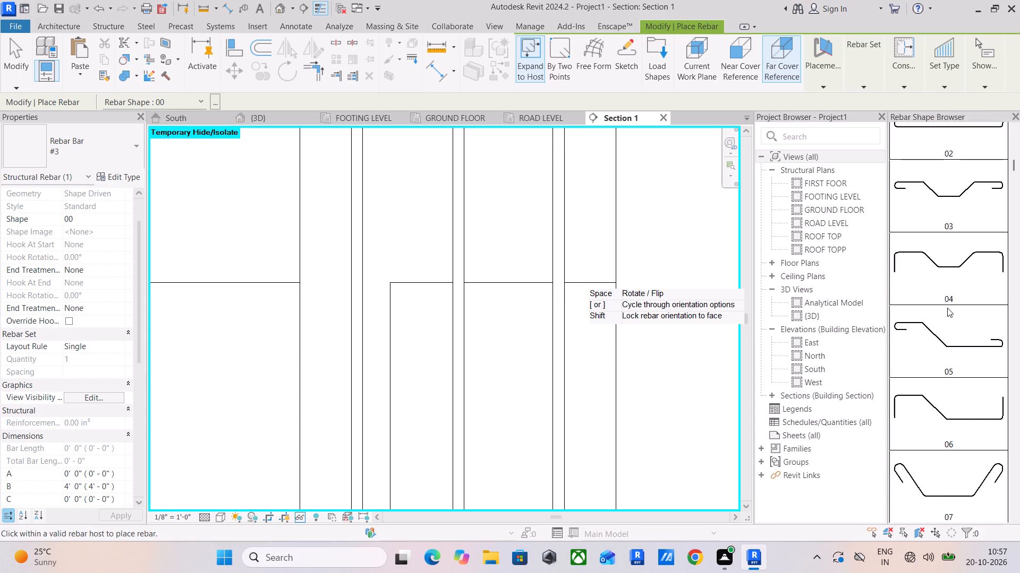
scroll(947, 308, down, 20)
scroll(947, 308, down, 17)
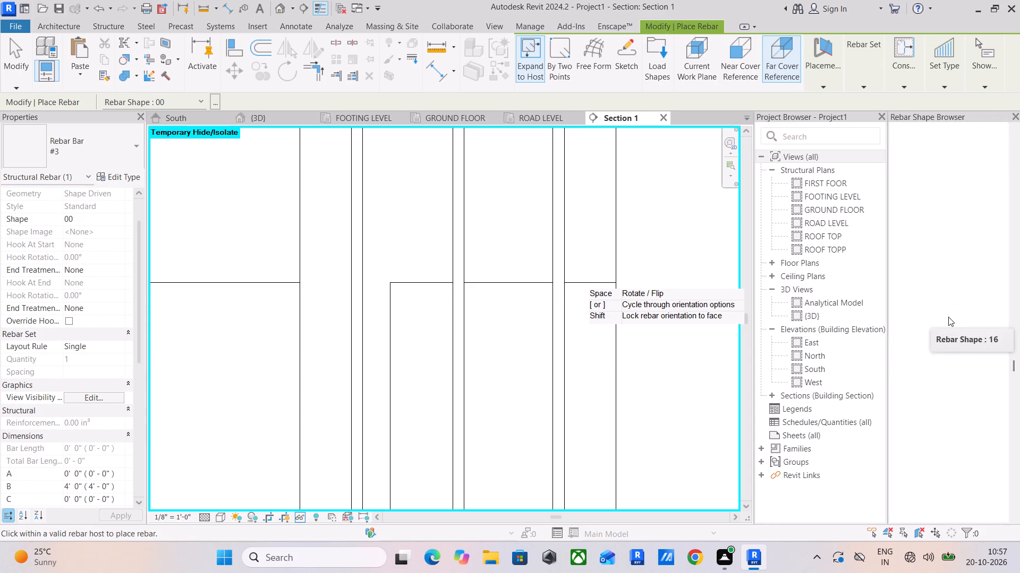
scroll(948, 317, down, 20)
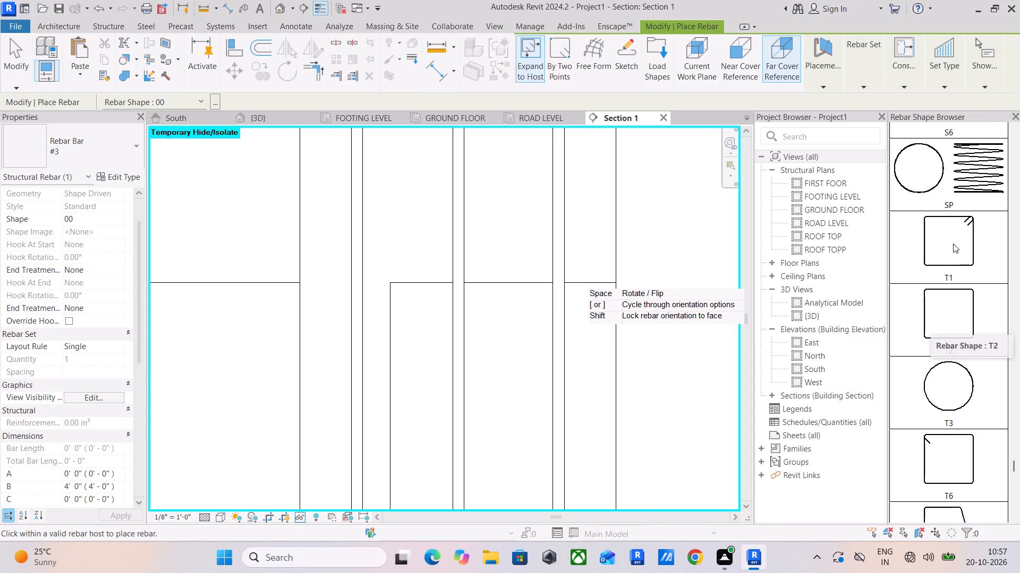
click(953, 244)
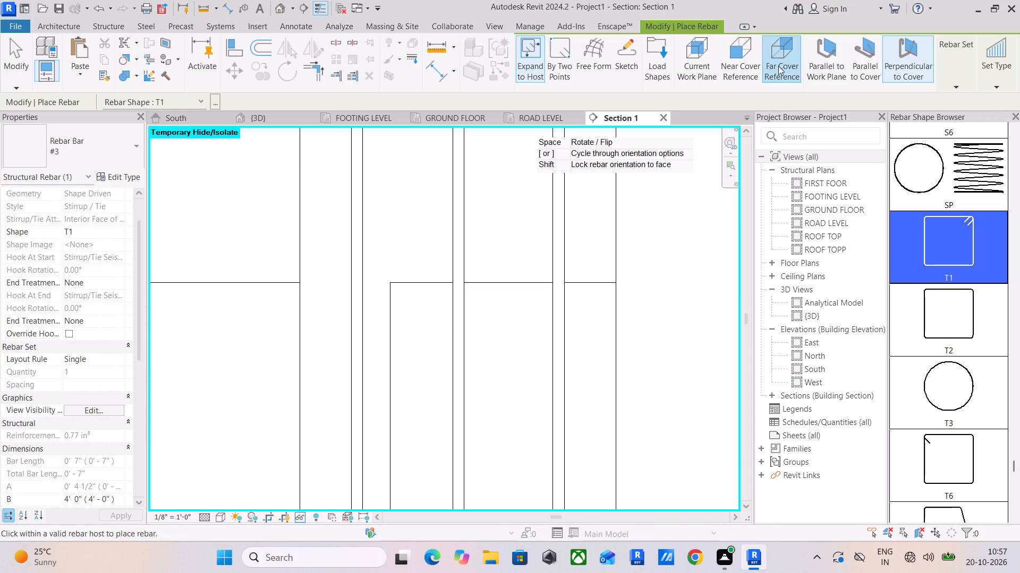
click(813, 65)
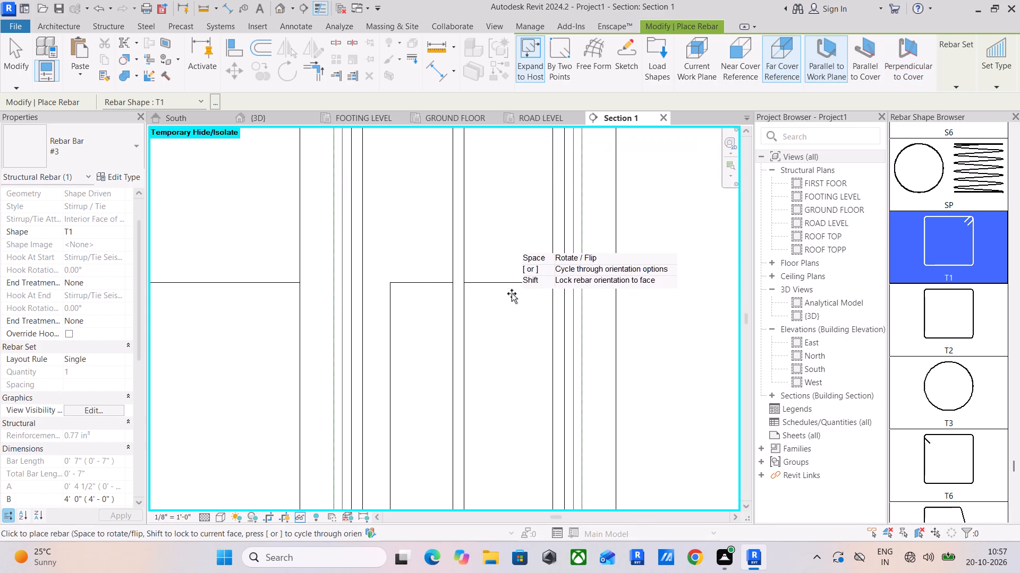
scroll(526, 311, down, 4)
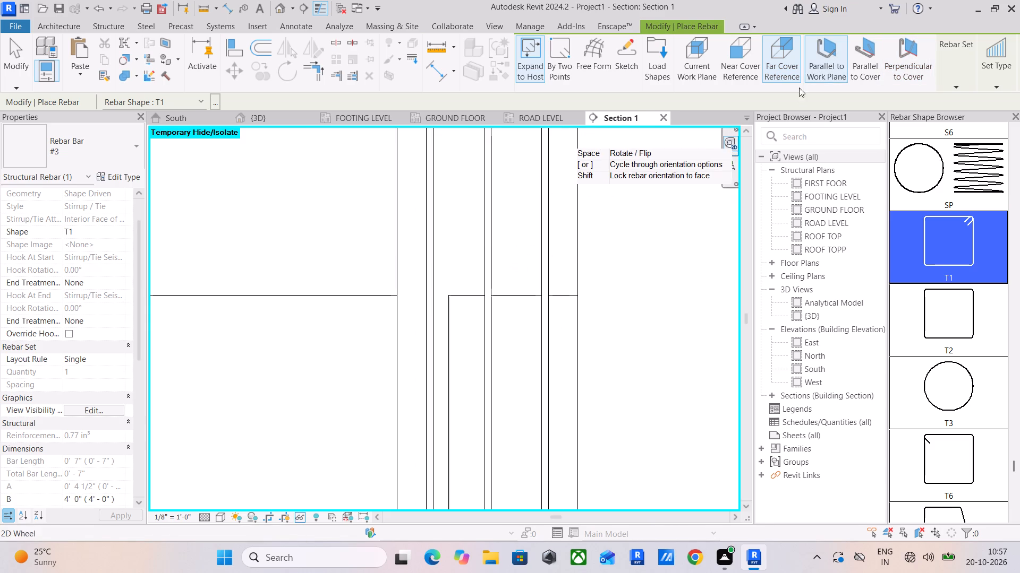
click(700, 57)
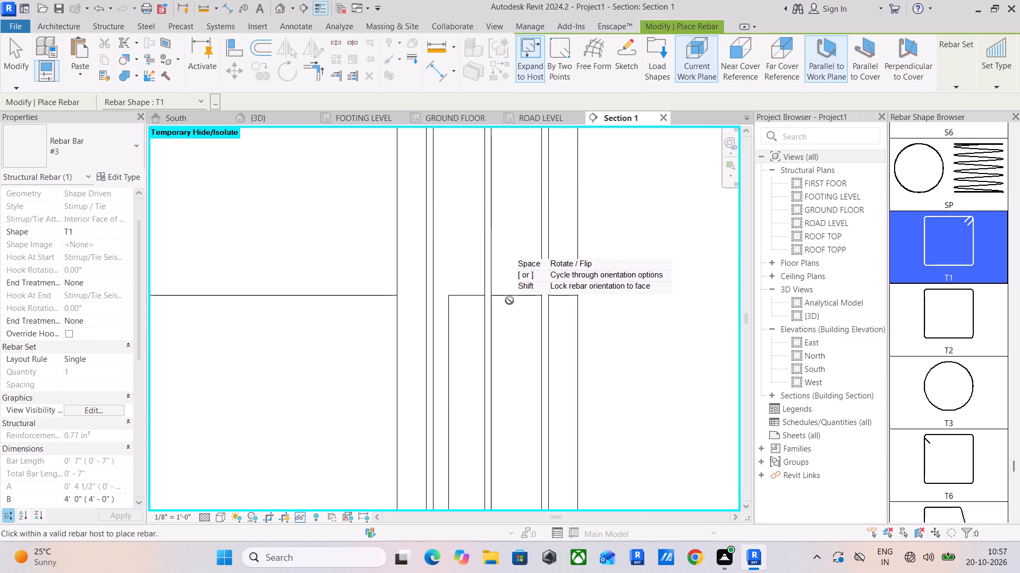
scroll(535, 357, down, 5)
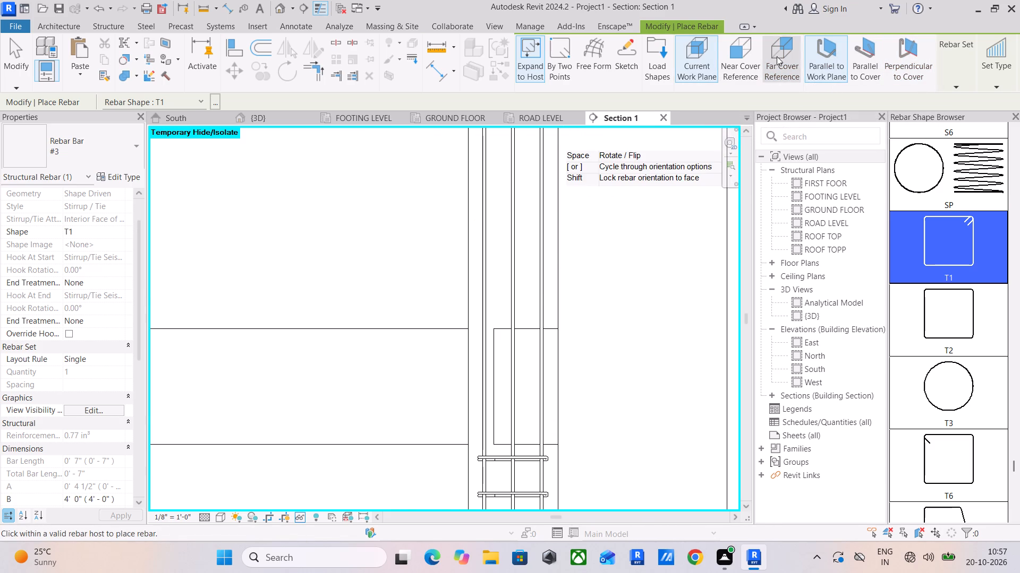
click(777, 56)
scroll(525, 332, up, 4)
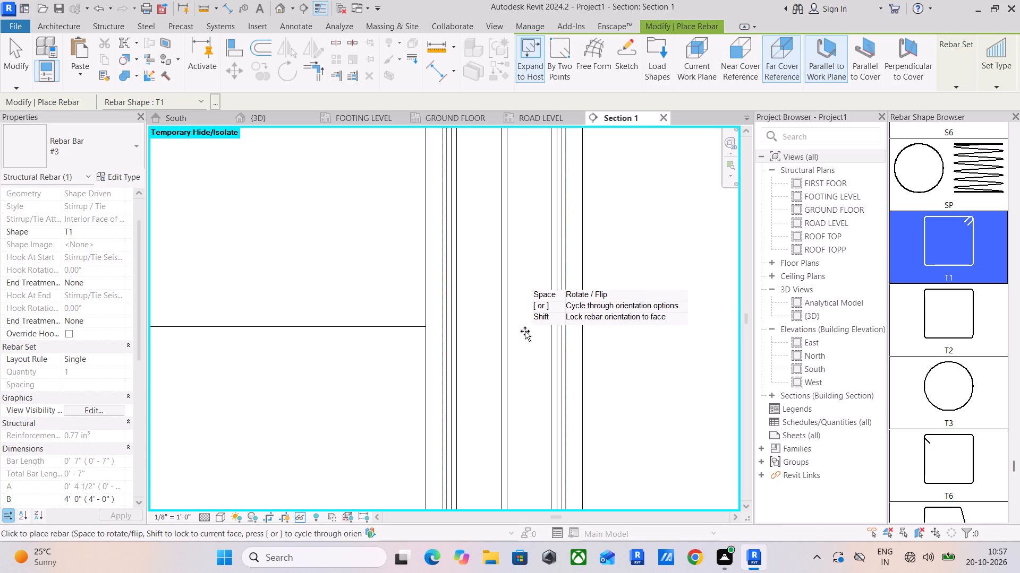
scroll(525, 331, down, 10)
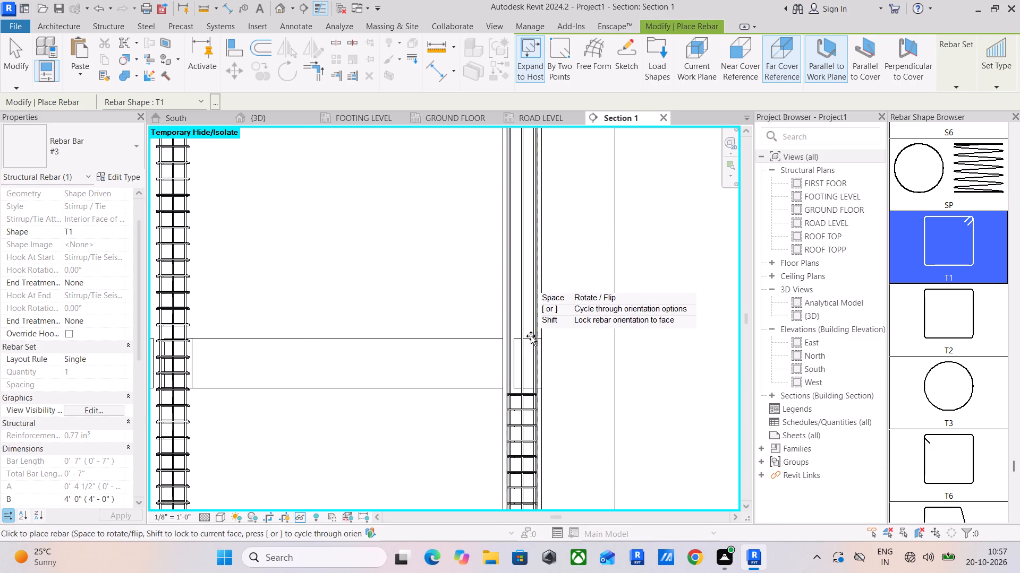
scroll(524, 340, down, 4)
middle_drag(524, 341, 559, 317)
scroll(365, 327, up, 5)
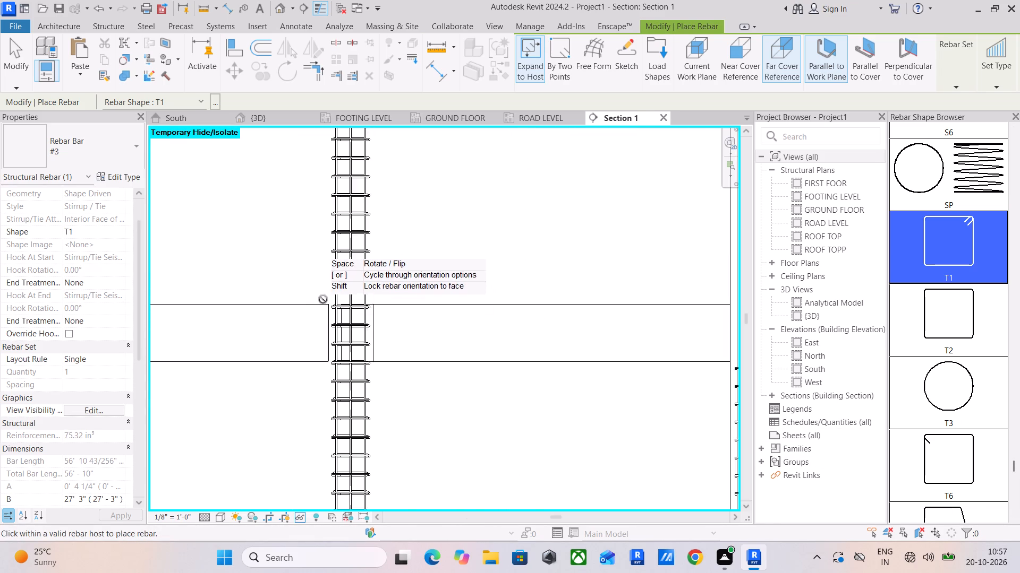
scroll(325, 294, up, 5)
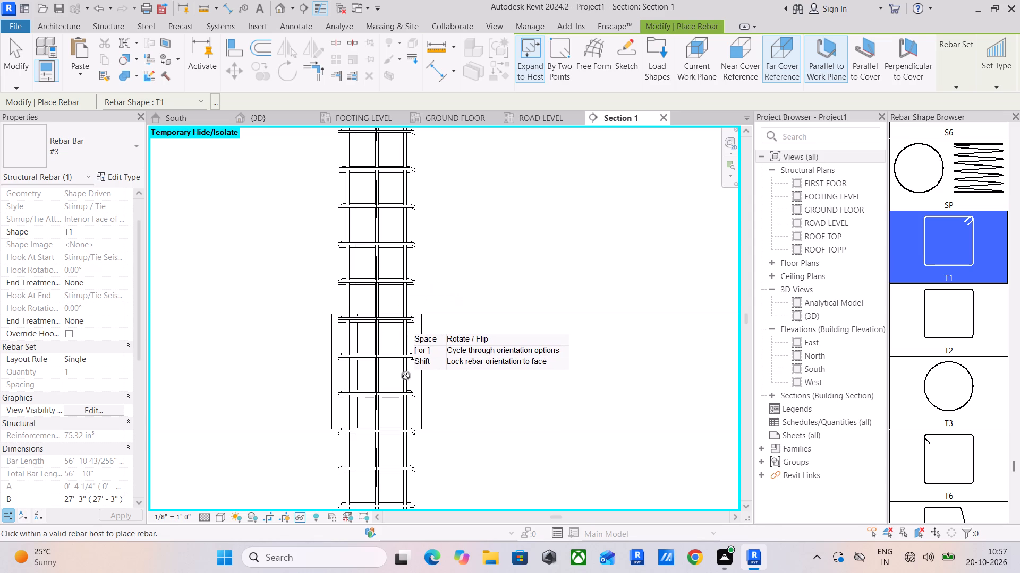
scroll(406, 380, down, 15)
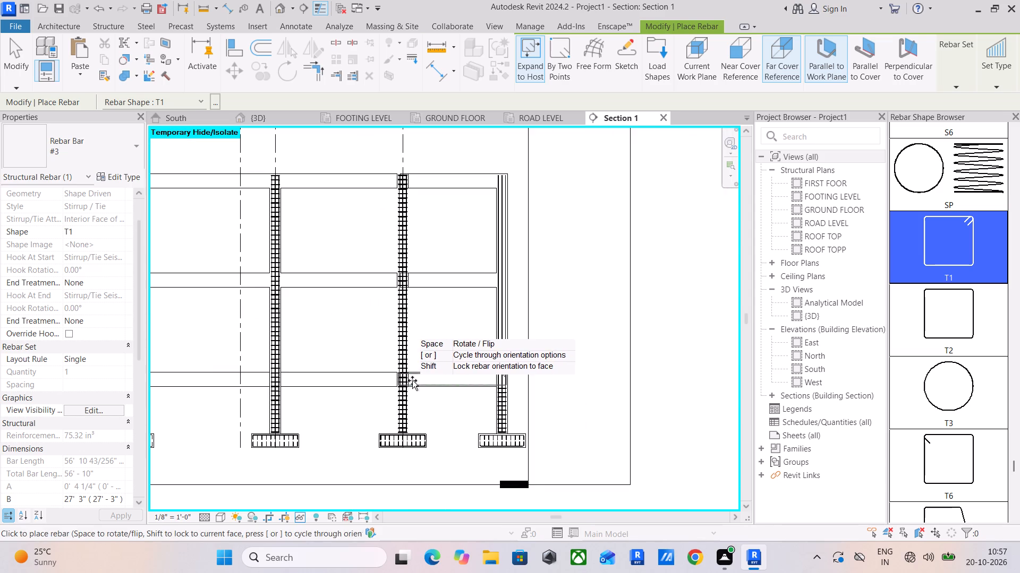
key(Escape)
Shorten the #3 shape T1 stirrup set in the grid 2 column from the top so it ends just below the ground-floor beam.
scroll(430, 401, down, 4)
middle_drag(433, 399, 448, 399)
scroll(404, 282, up, 3)
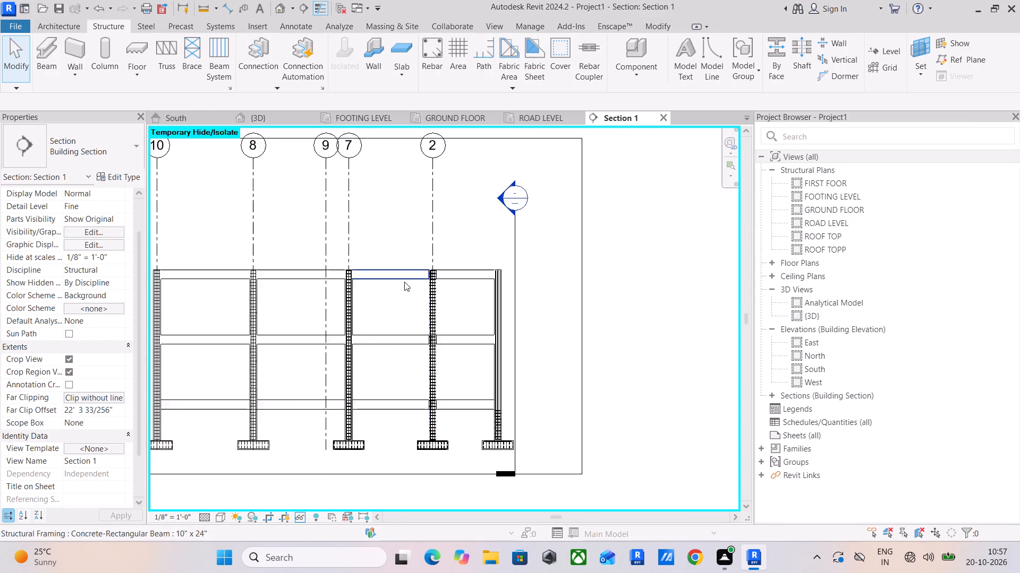
scroll(404, 282, up, 2)
scroll(223, 253, up, 5)
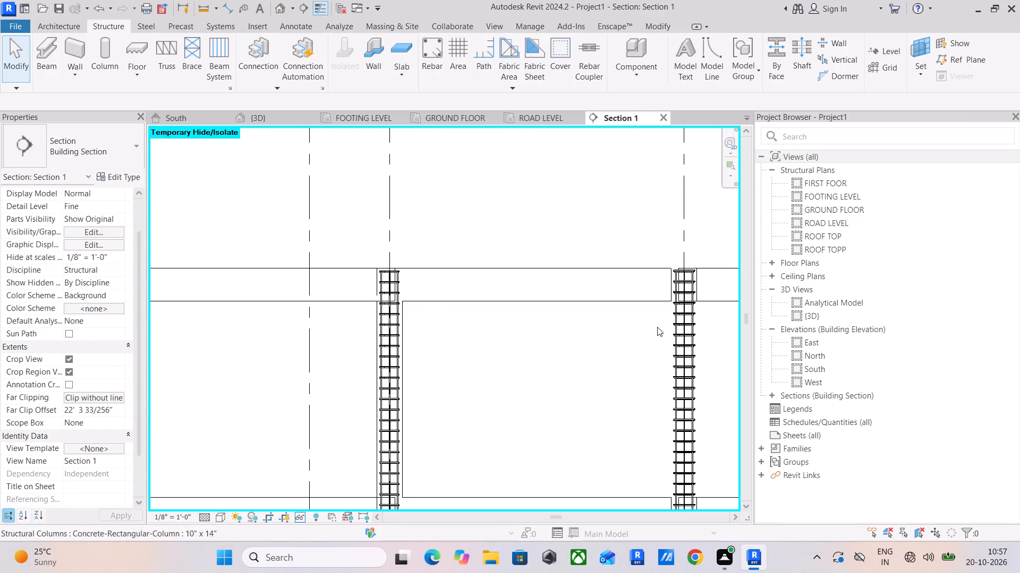
scroll(657, 327, down, 4)
middle_drag(641, 327, 399, 293)
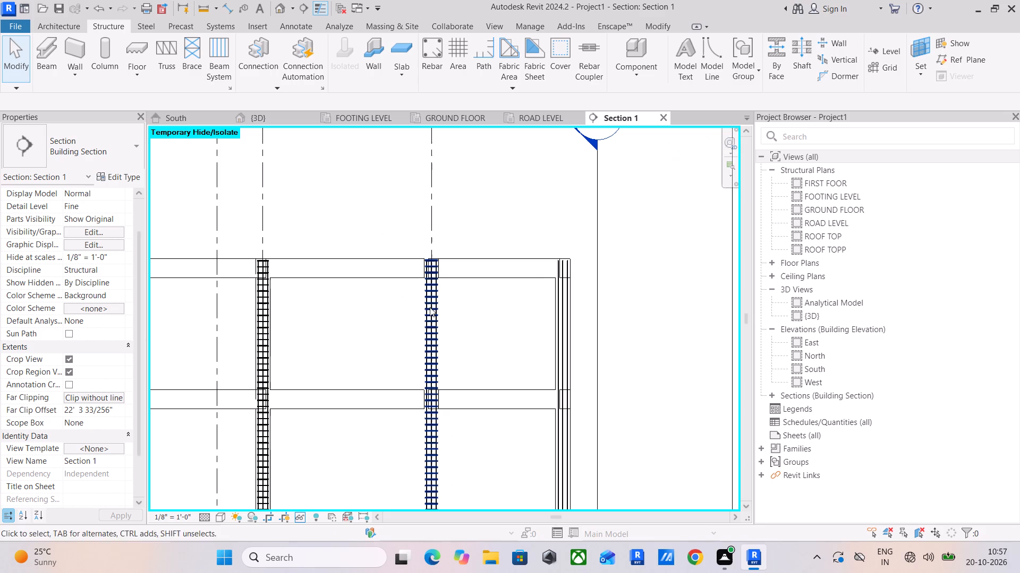
scroll(562, 266, up, 5)
scroll(348, 288, down, 4)
middle_drag(348, 290, 351, 285)
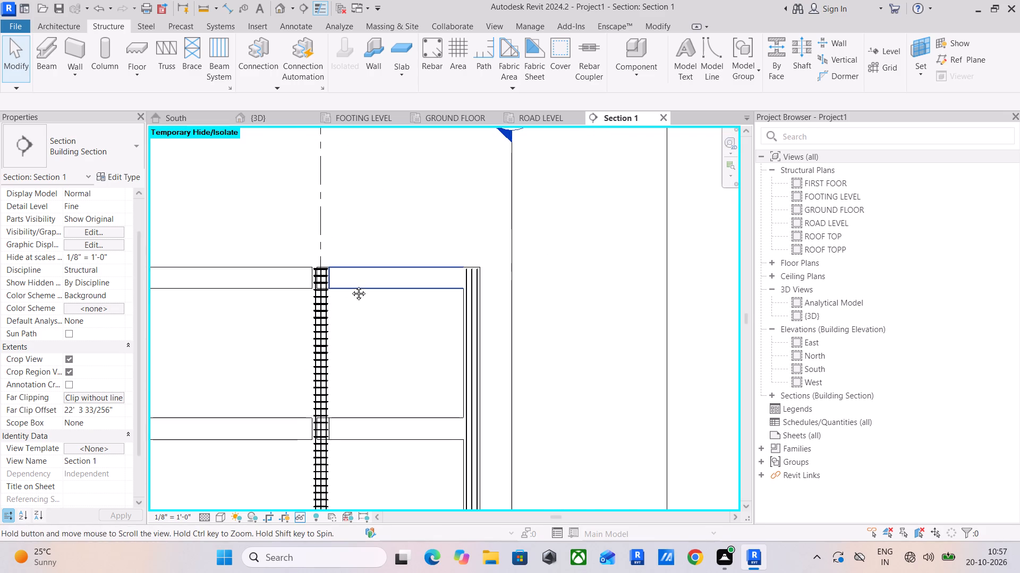
middle_drag(351, 285, 360, 225)
scroll(333, 205, up, 4)
click(333, 205)
scroll(329, 261, down, 5)
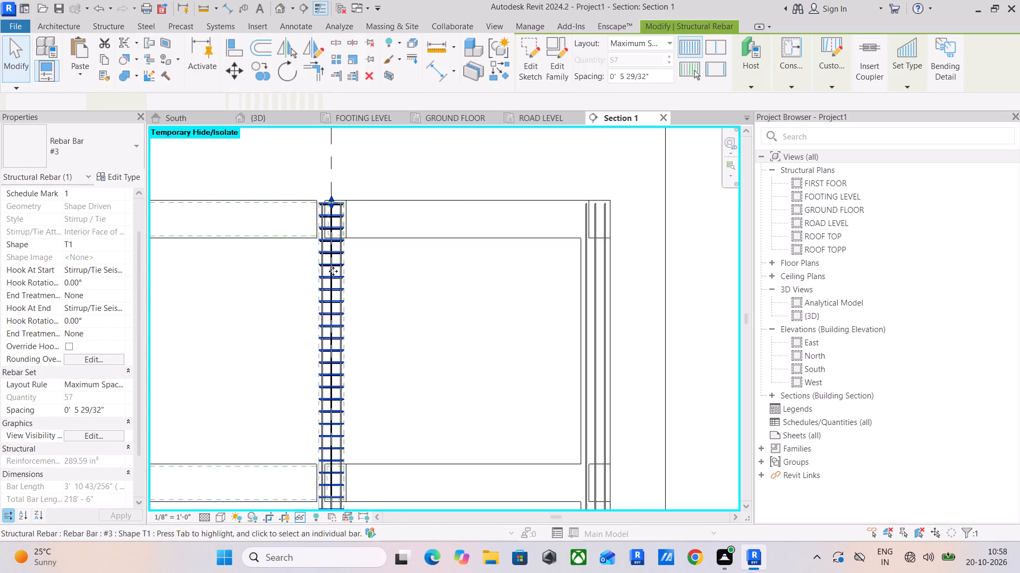
middle_drag(333, 271, 403, 153)
scroll(391, 170, down, 2)
middle_drag(397, 241, 391, 275)
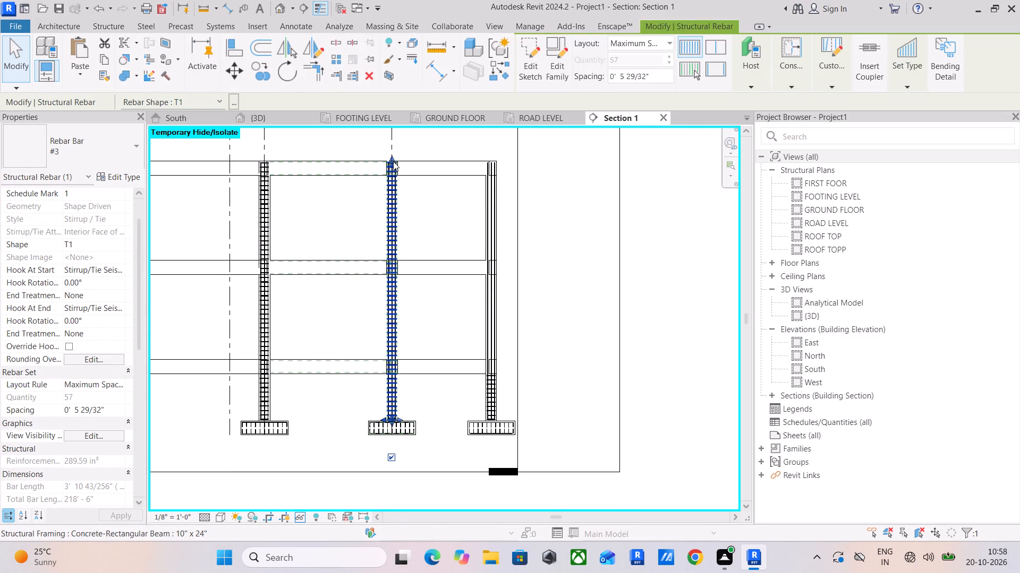
drag(393, 164, 395, 379)
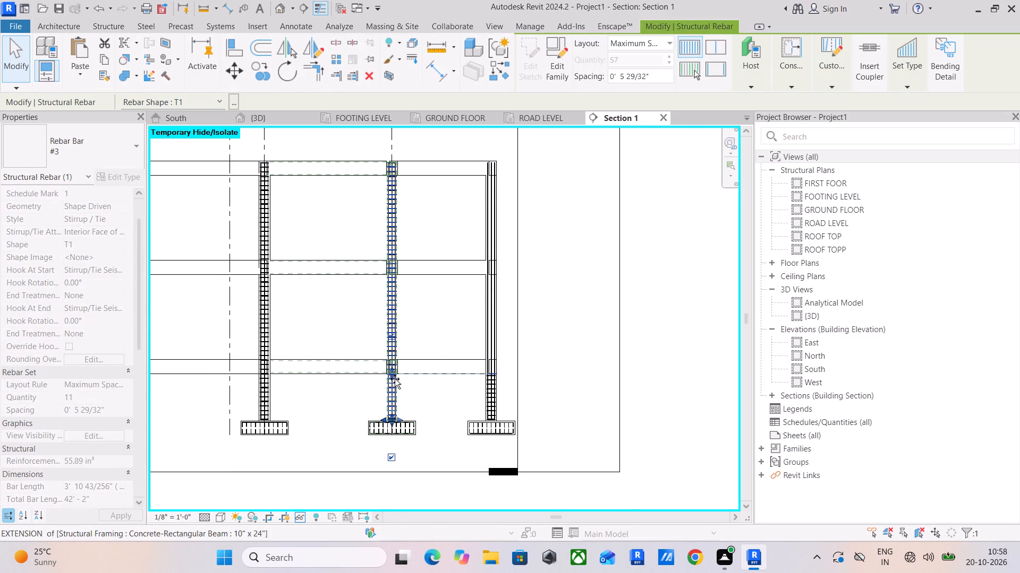
drag(395, 379, 393, 378)
scroll(393, 377, up, 11)
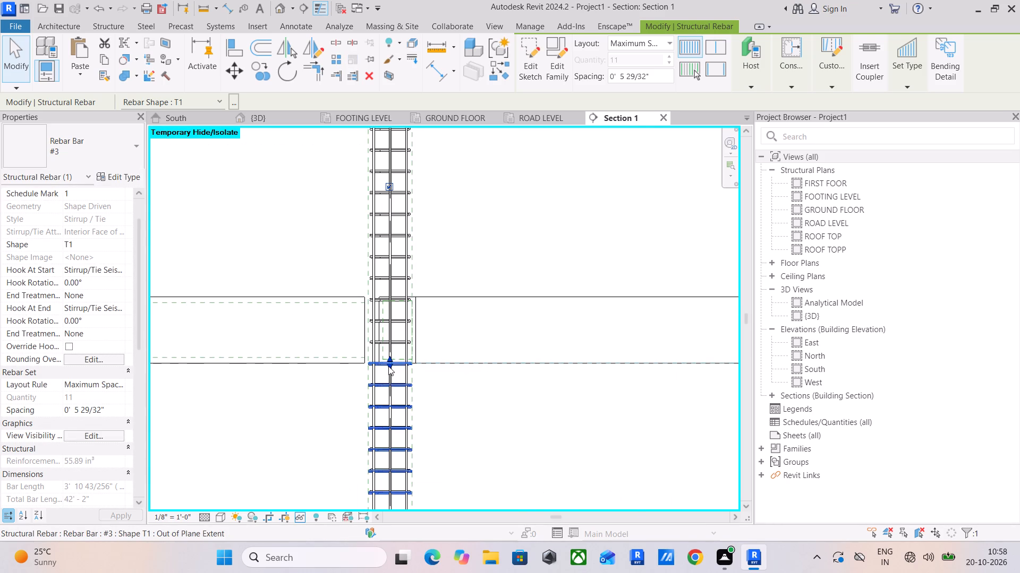
click(389, 366)
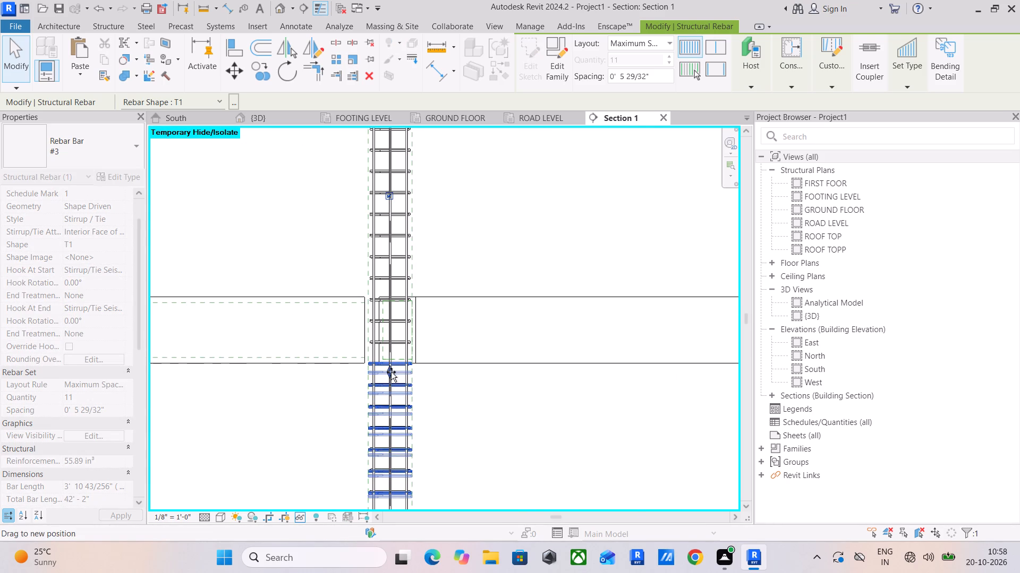
scroll(528, 388, down, 9)
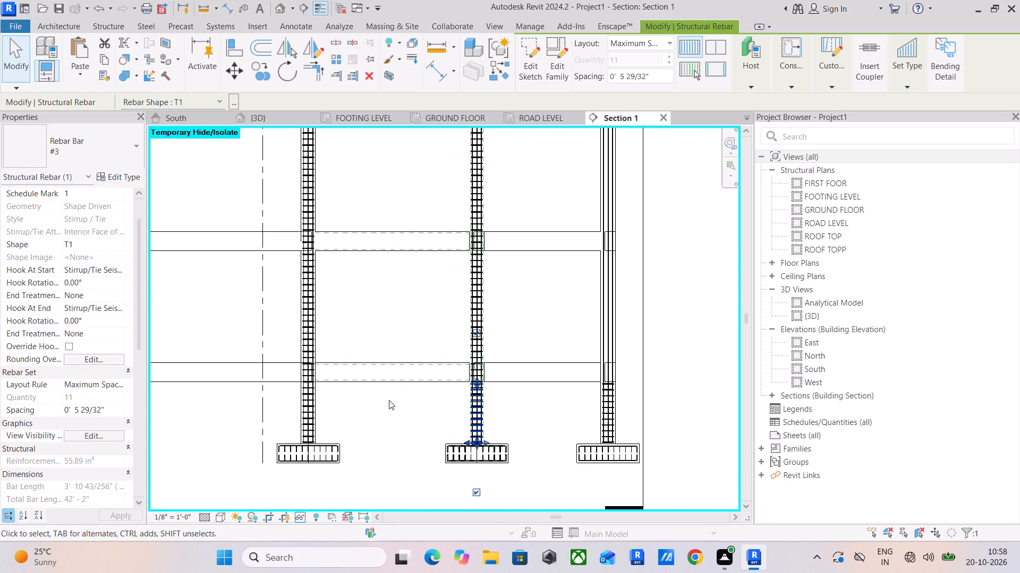
click(389, 400)
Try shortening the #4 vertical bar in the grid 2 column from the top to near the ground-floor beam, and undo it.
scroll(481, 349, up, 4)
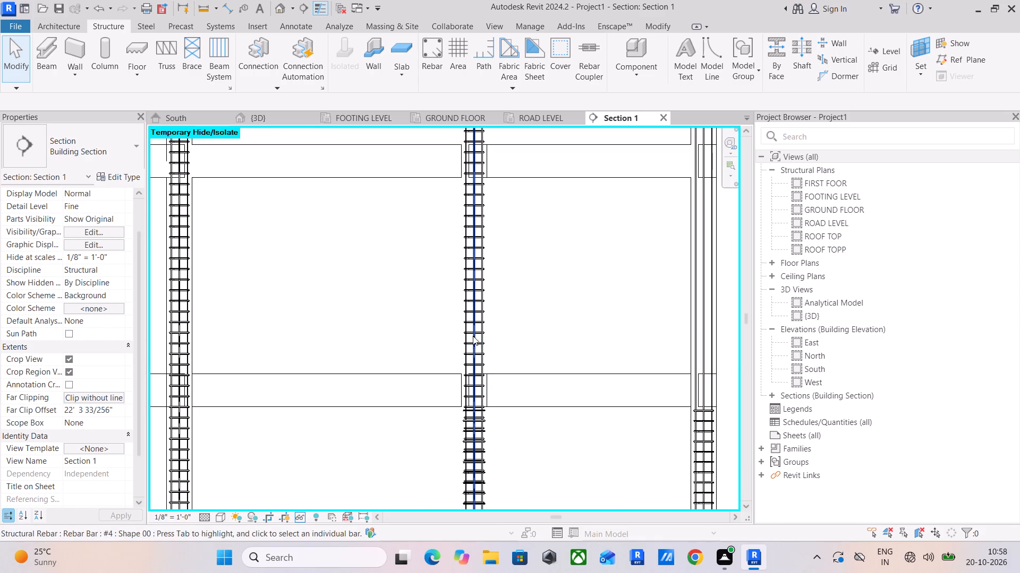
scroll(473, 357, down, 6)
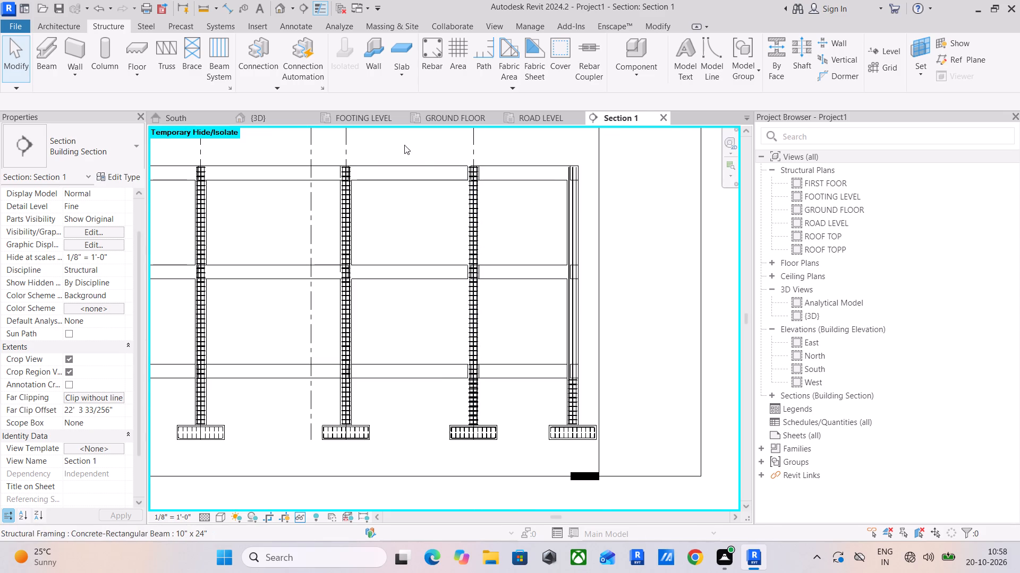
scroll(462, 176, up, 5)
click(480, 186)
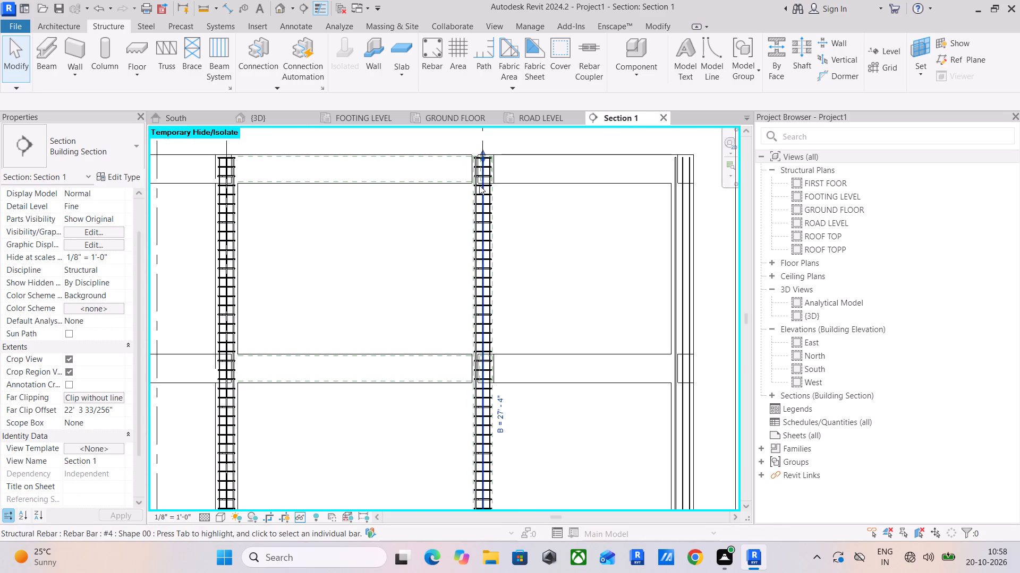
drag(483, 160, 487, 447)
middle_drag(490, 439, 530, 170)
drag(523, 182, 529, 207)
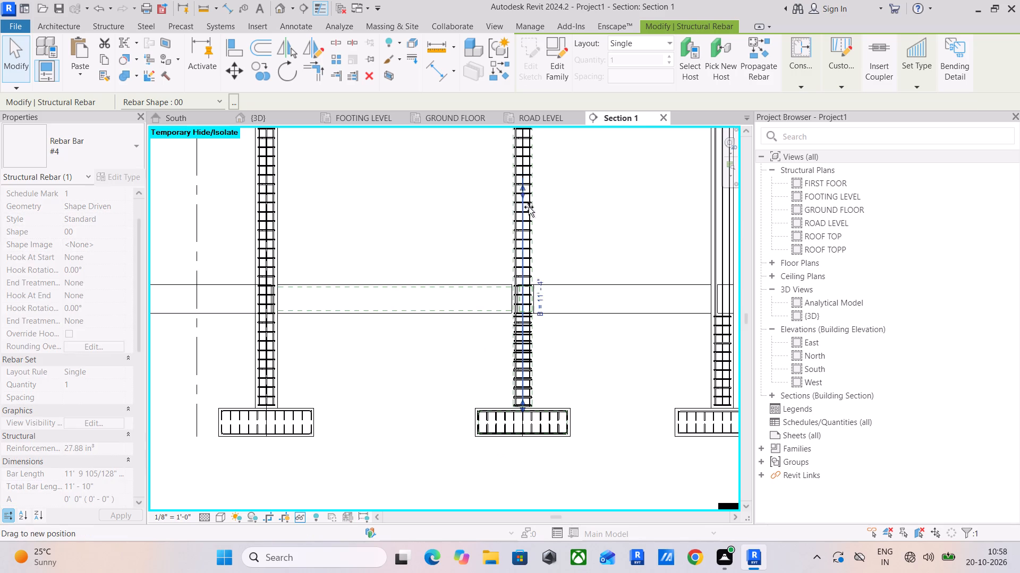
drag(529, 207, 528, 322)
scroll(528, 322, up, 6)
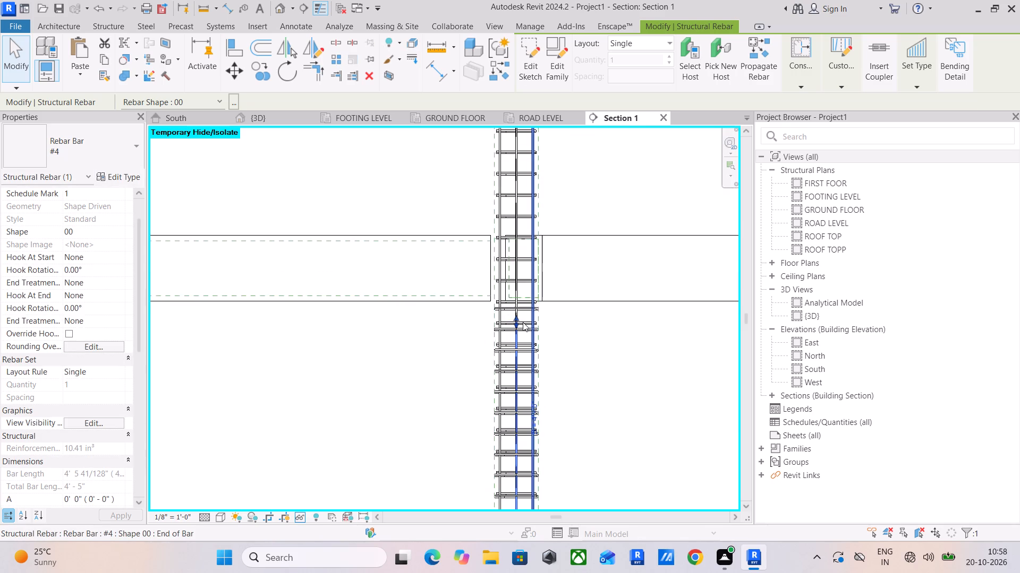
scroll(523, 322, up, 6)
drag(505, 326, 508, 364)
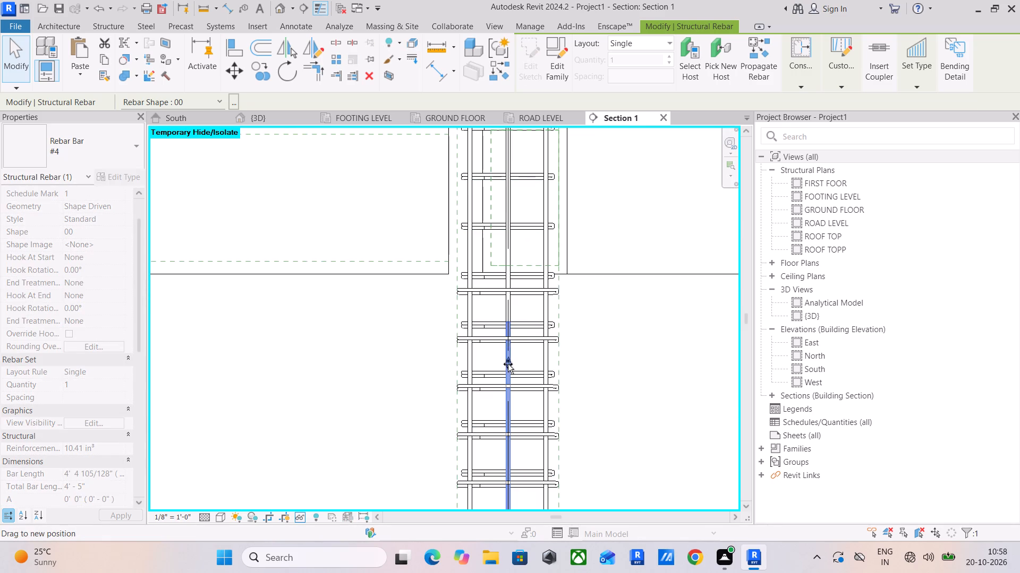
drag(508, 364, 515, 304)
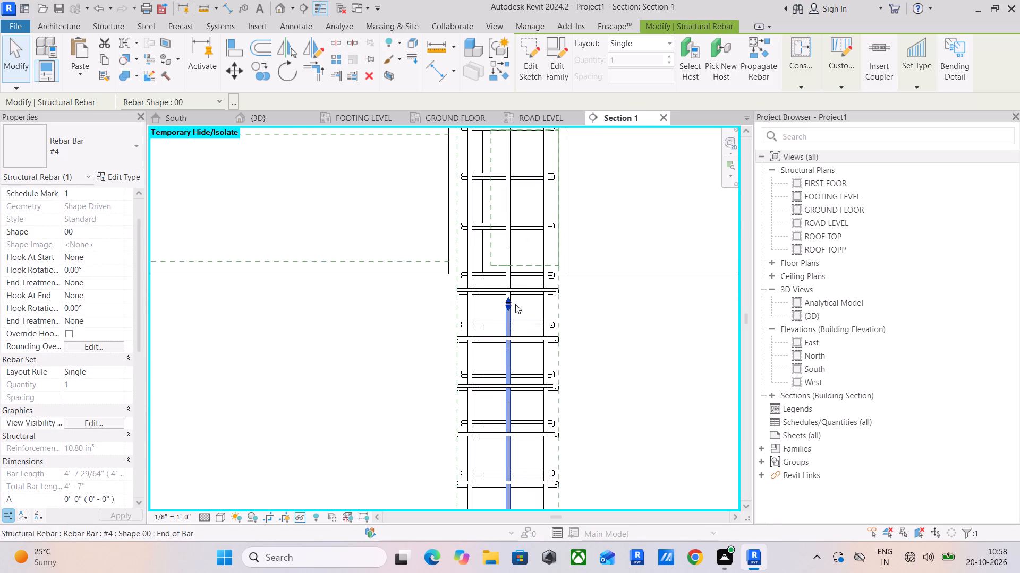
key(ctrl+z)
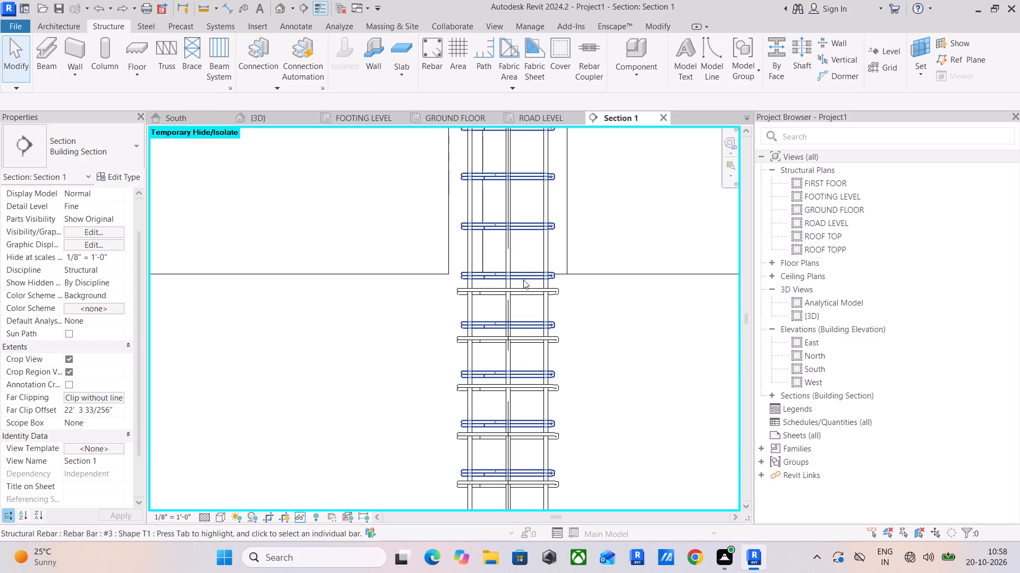
Shorten the remaining full-height #3 shape T1 stirrup set in the grid 2 column from the top so it ends just below the ground-floor beam.
click(523, 277)
scroll(530, 245, down, 17)
middle_drag(538, 228, 537, 280)
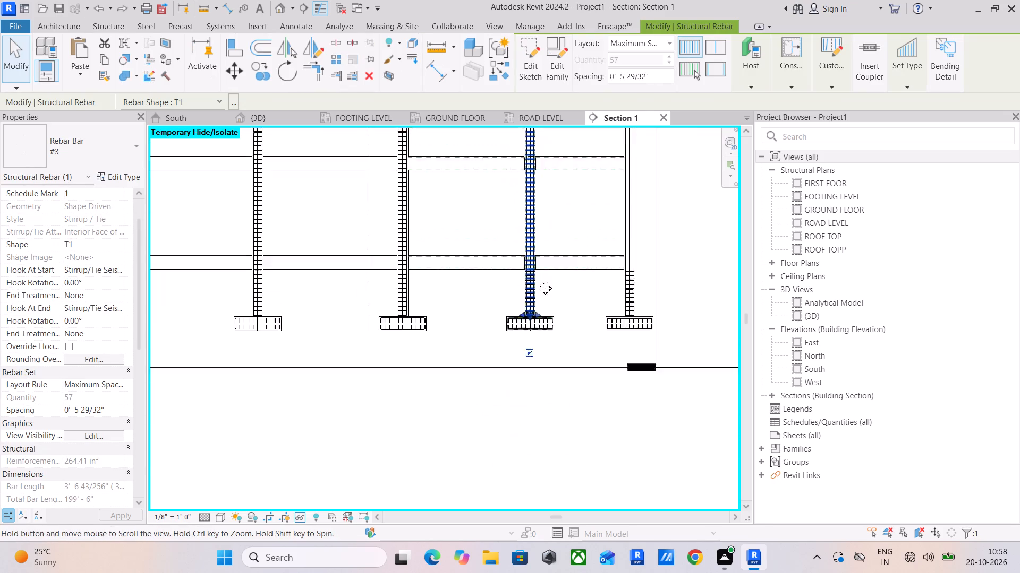
middle_drag(537, 280, 536, 359)
scroll(527, 167, up, 2)
drag(529, 160, 520, 396)
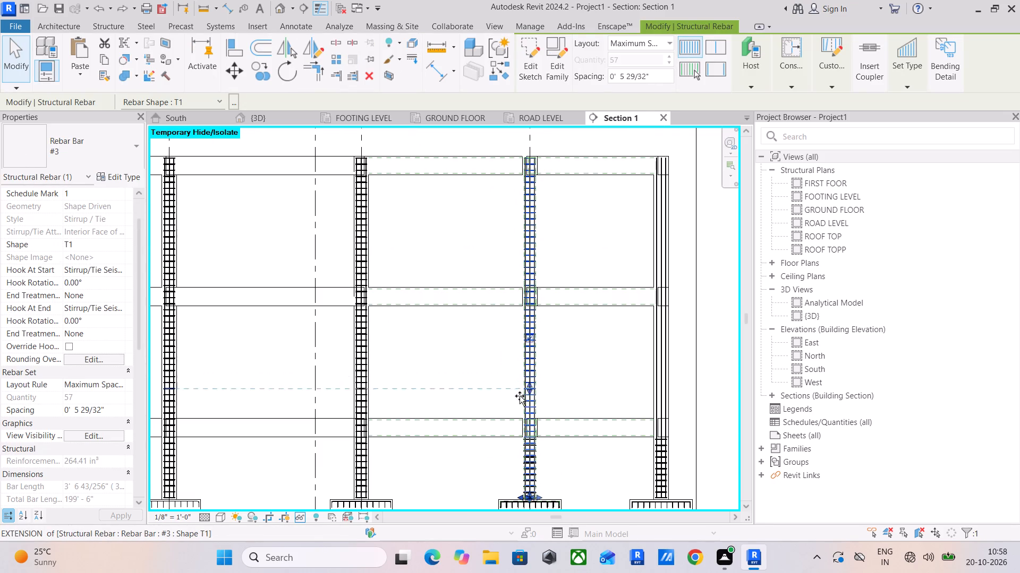
drag(520, 396, 522, 433)
middle_drag(529, 424, 528, 302)
scroll(528, 301, up, 3)
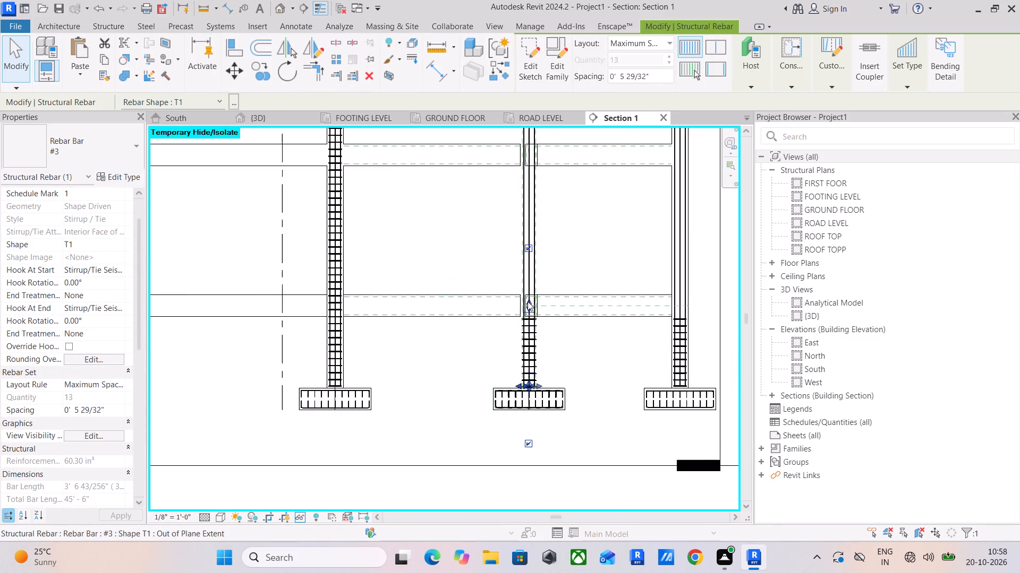
scroll(528, 301, up, 10)
middle_drag(532, 311, 527, 201)
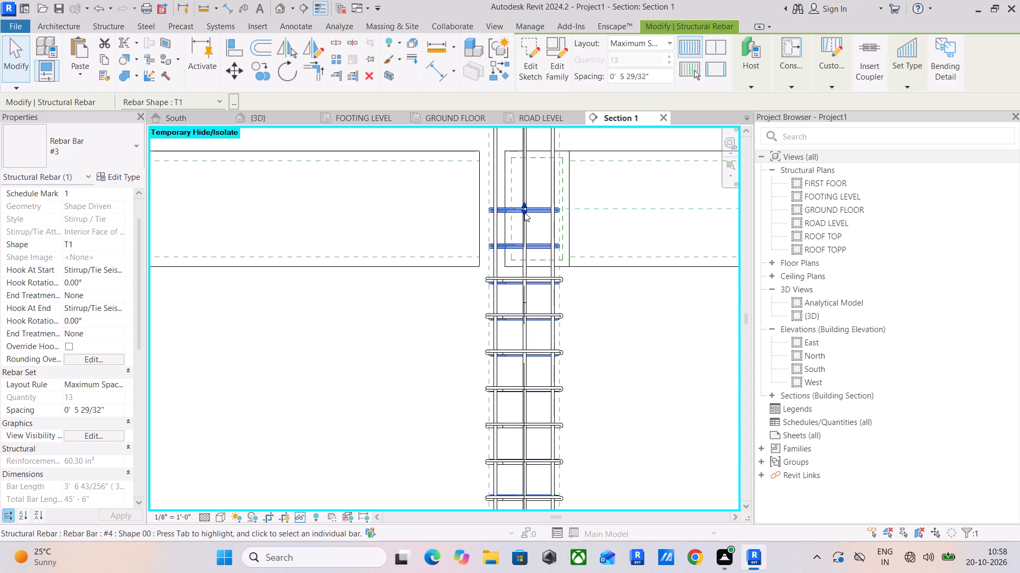
drag(524, 212, 524, 276)
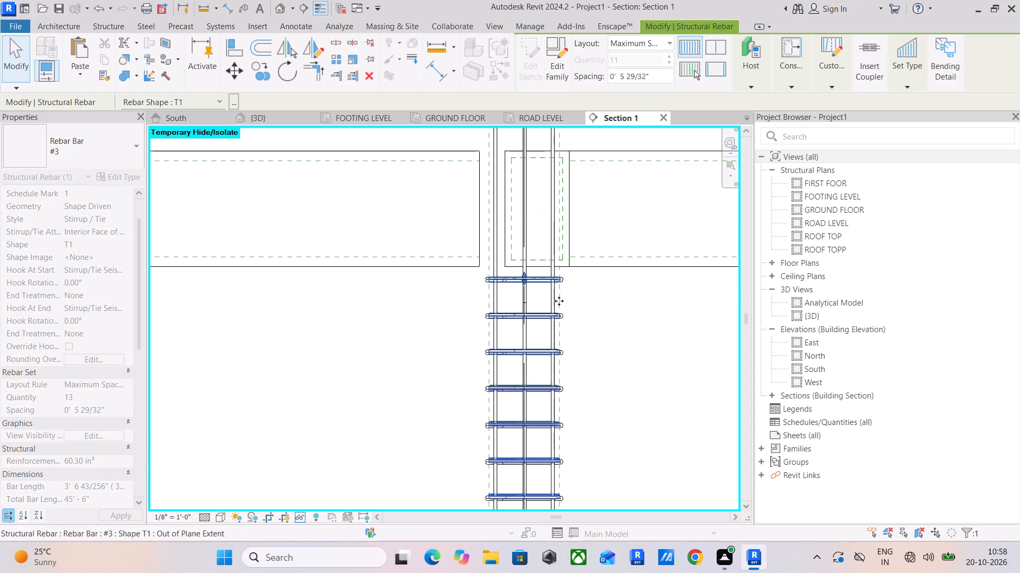
click(592, 293)
Shorten one full-height #3 shape T1 stirrup set in the middle column from the top so it ends just below the ground-floor beam.
scroll(593, 291, down, 10)
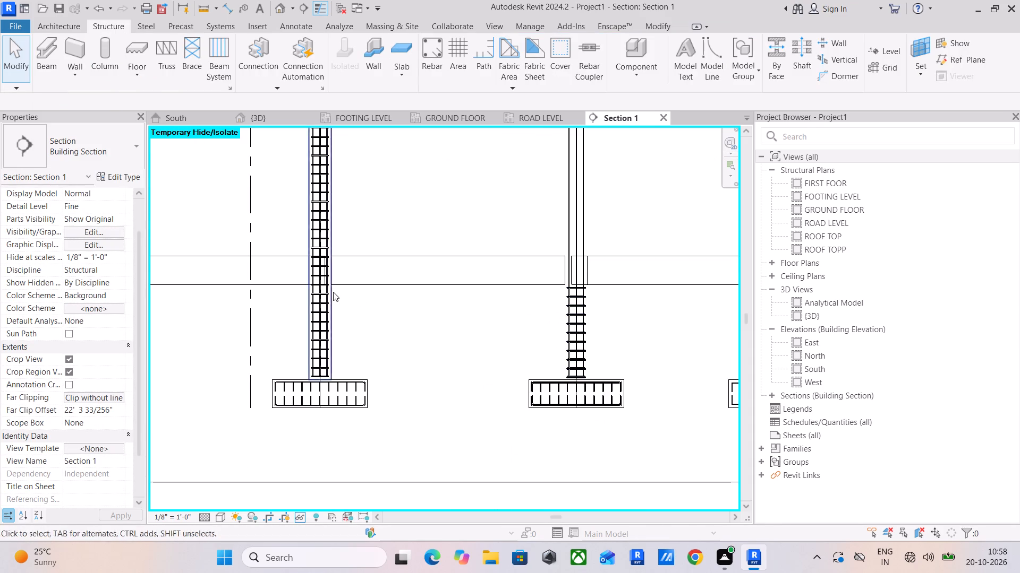
click(318, 294)
scroll(347, 213, down, 10)
middle_drag(361, 220, 417, 283)
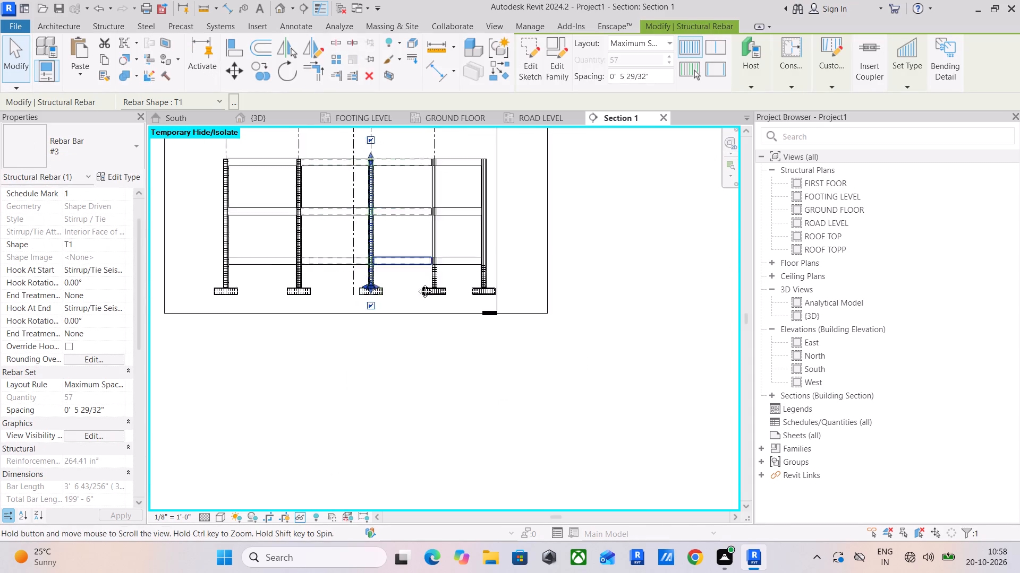
middle_drag(417, 283, 433, 296)
scroll(418, 214, up, 3)
drag(409, 198, 410, 305)
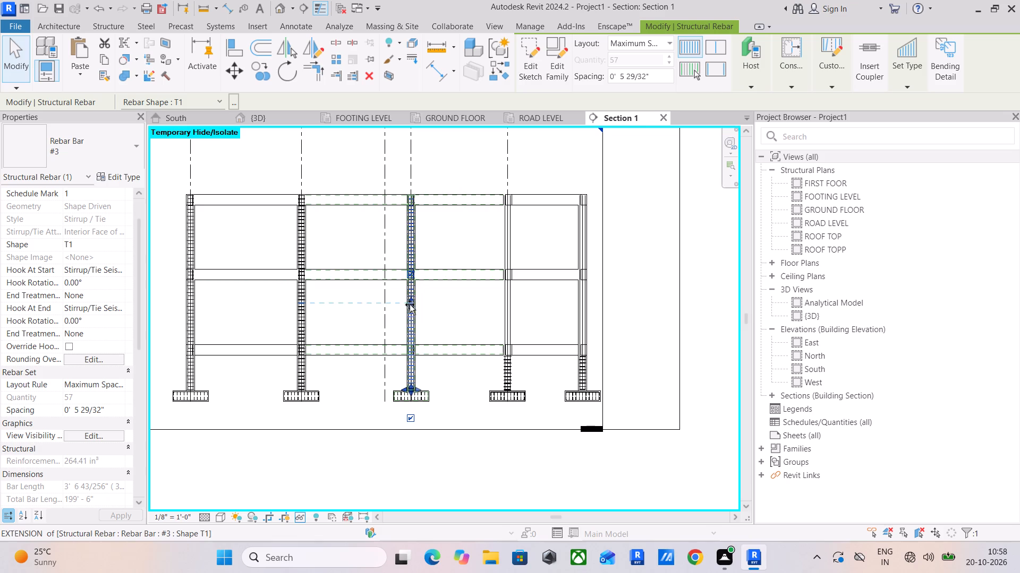
drag(410, 305, 410, 358)
scroll(410, 358, up, 4)
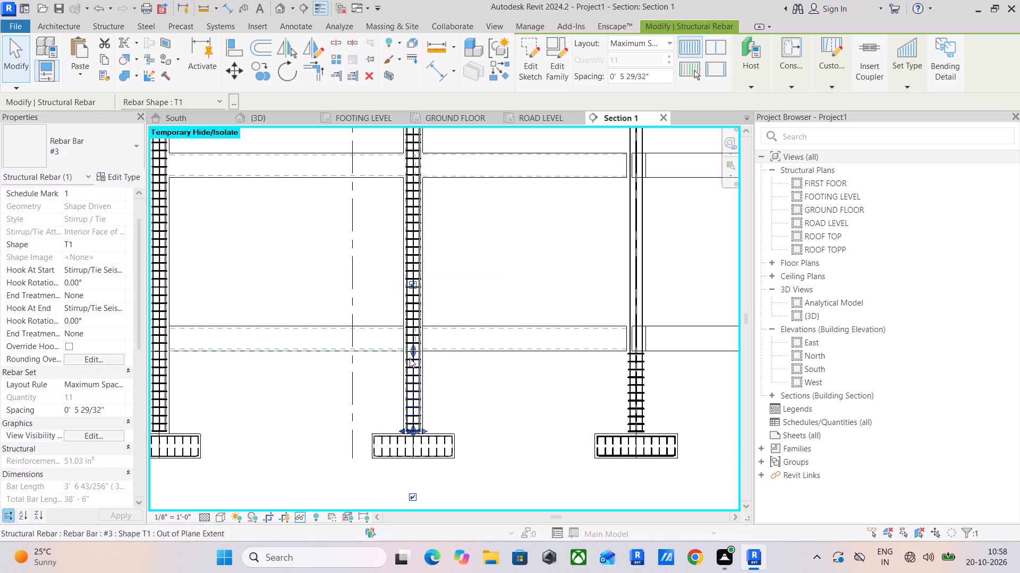
scroll(410, 358, up, 8)
click(416, 346)
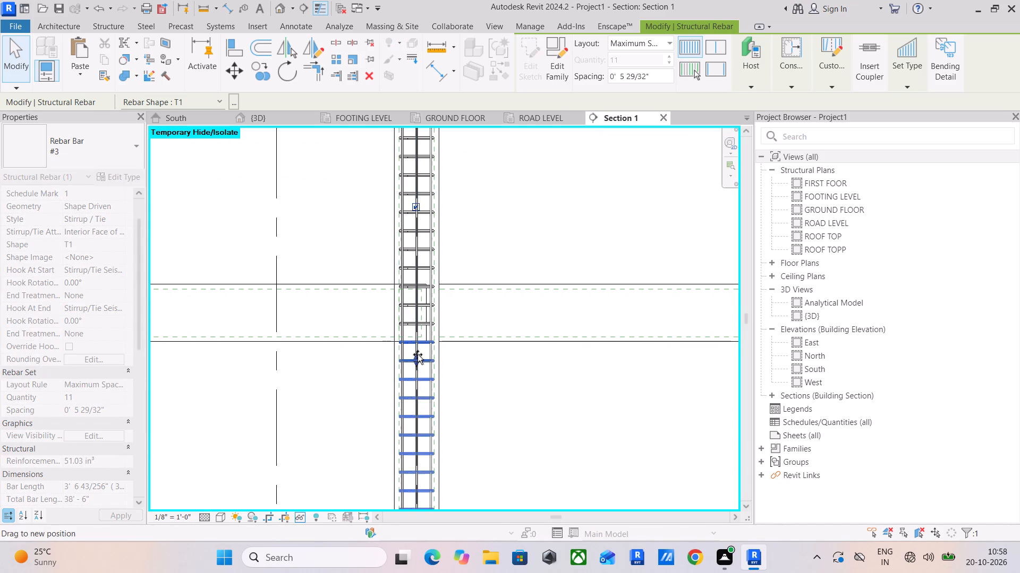
click(496, 366)
Shorten the middle column's remaining full-height #3 shape T1 stirrup set from the top so it ends just below the ground-floor beam.
click(421, 322)
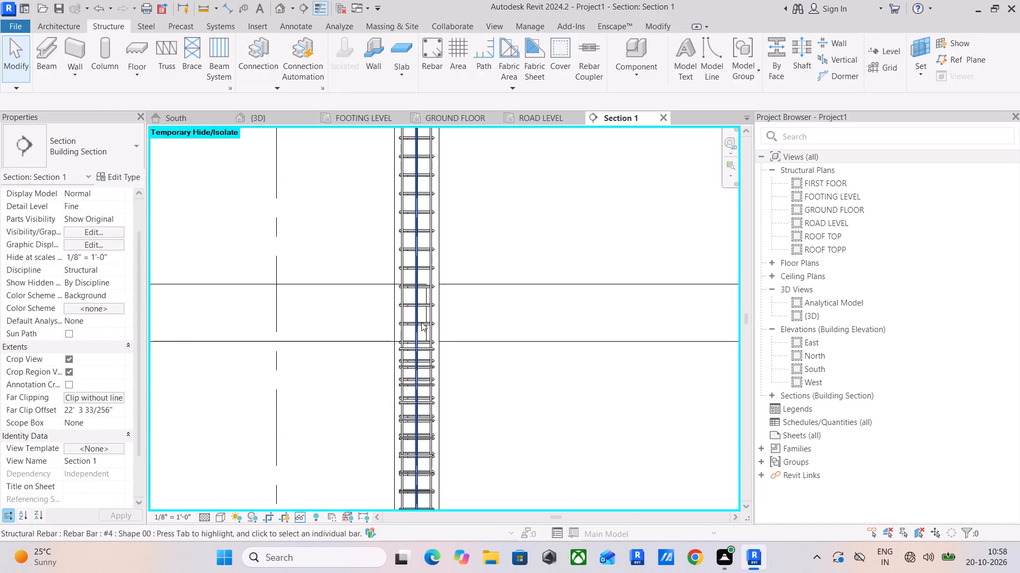
scroll(424, 322, up, 5)
click(426, 326)
scroll(429, 293, down, 2)
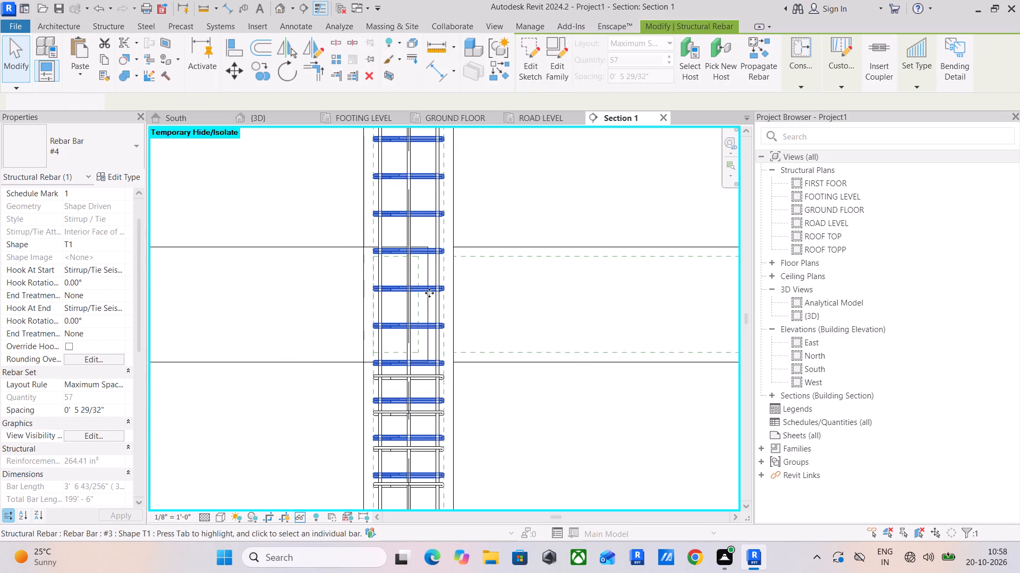
scroll(429, 293, down, 11)
scroll(441, 198, down, 5)
middle_drag(441, 198, 428, 337)
scroll(410, 250, up, 5)
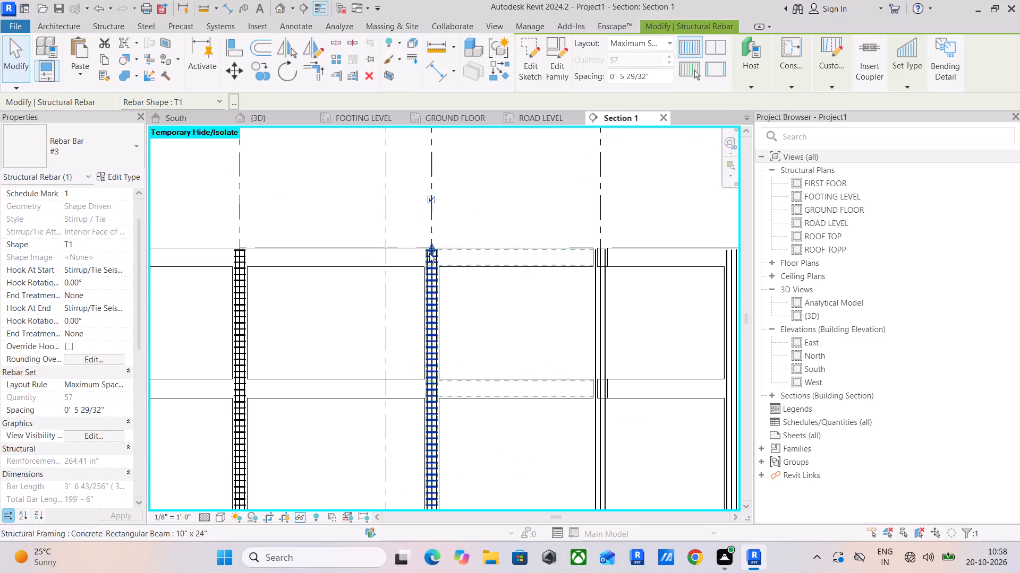
drag(430, 253, 426, 448)
middle_drag(464, 418, 457, 392)
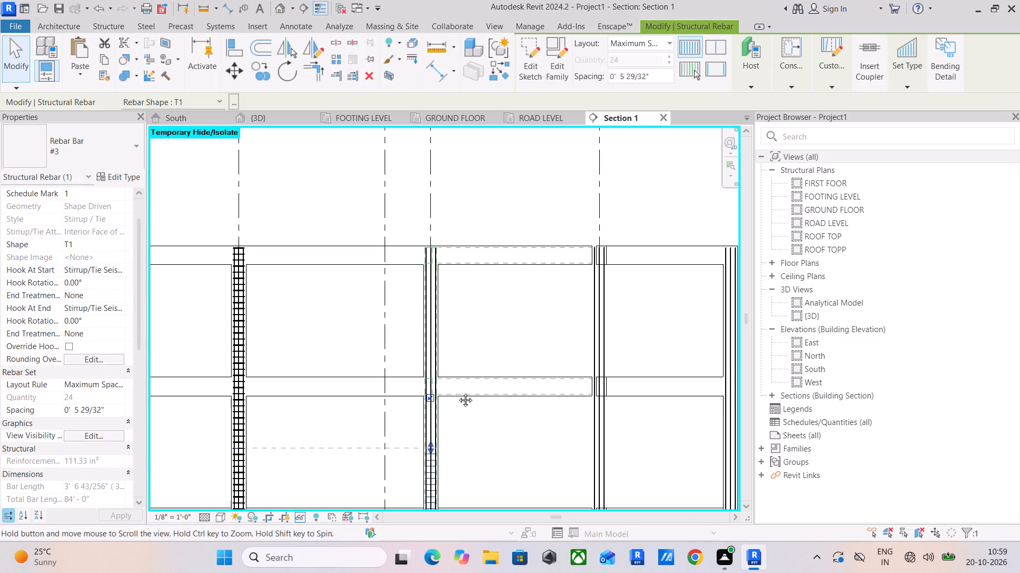
middle_drag(457, 392, 463, 178)
drag(431, 213, 432, 332)
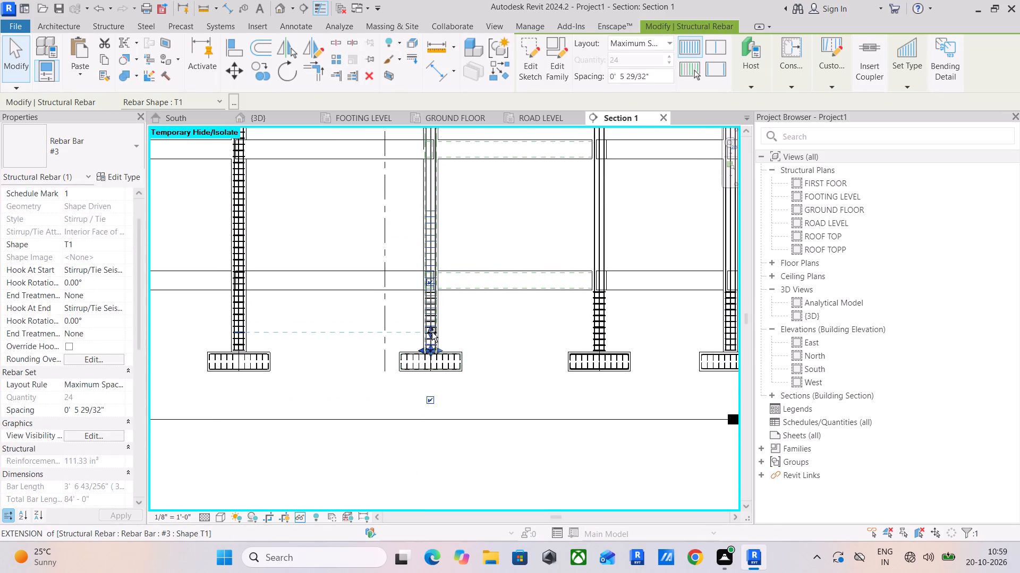
drag(432, 332, 430, 292)
scroll(431, 292, up, 16)
drag(432, 278, 432, 282)
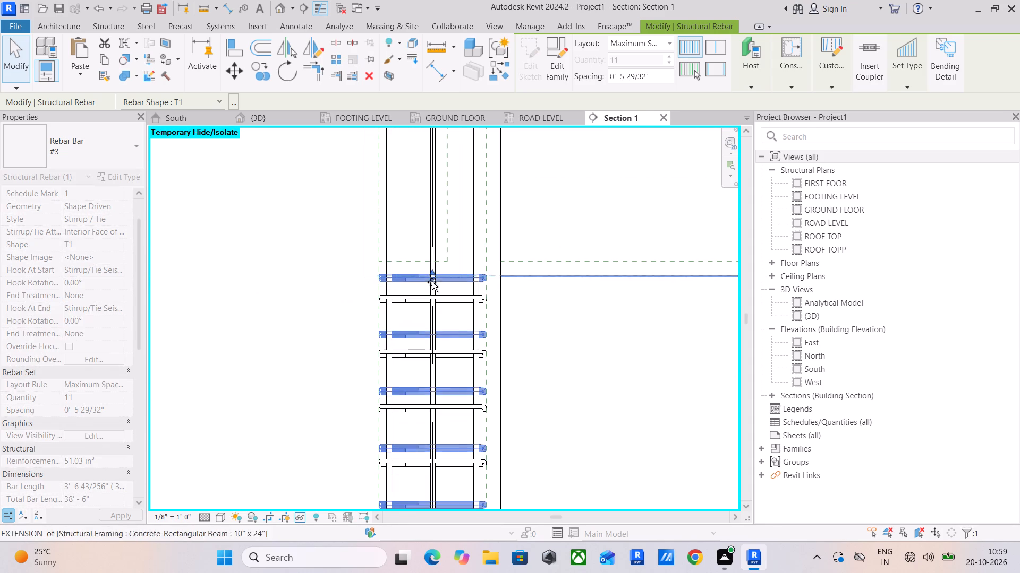
drag(432, 282, 431, 296)
click(560, 323)
Shorten the #3 shape T1 stirrup set in the column between the middle and far end columns to end just below the ground-floor beam.
scroll(518, 300, down, 10)
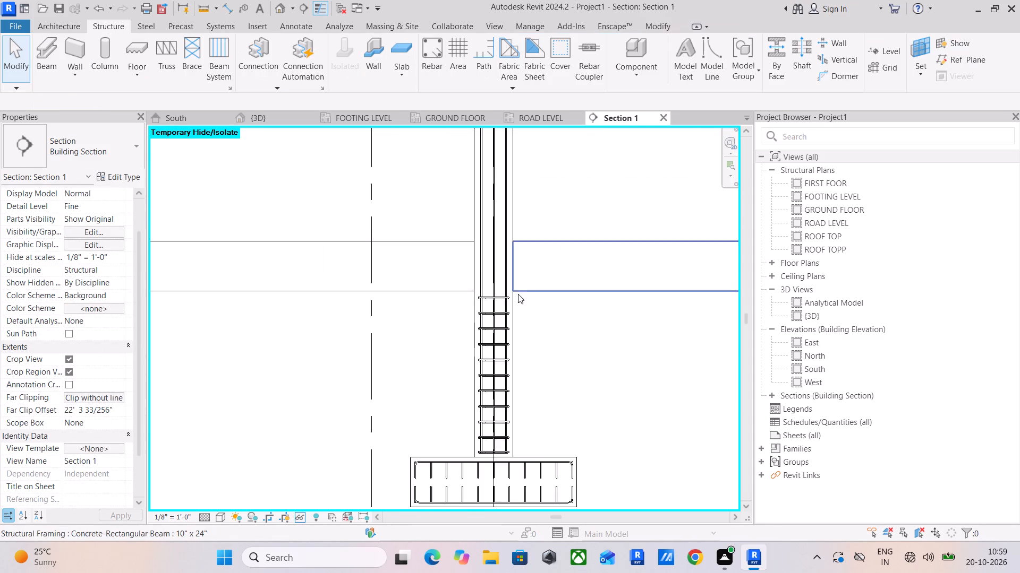
middle_drag(407, 319, 517, 320)
scroll(517, 320, down, 6)
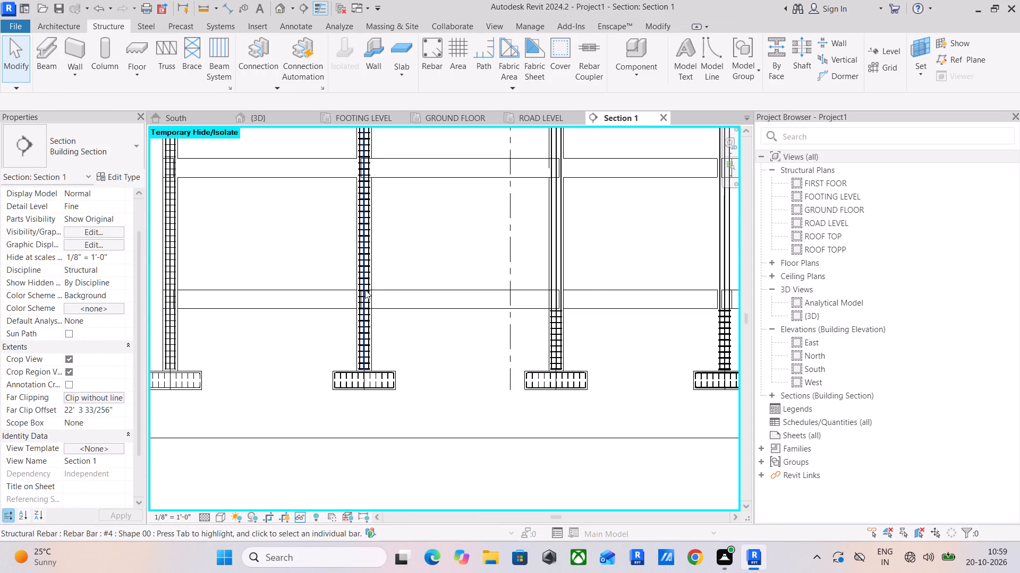
scroll(365, 290, up, 11)
click(367, 291)
scroll(367, 291, down, 10)
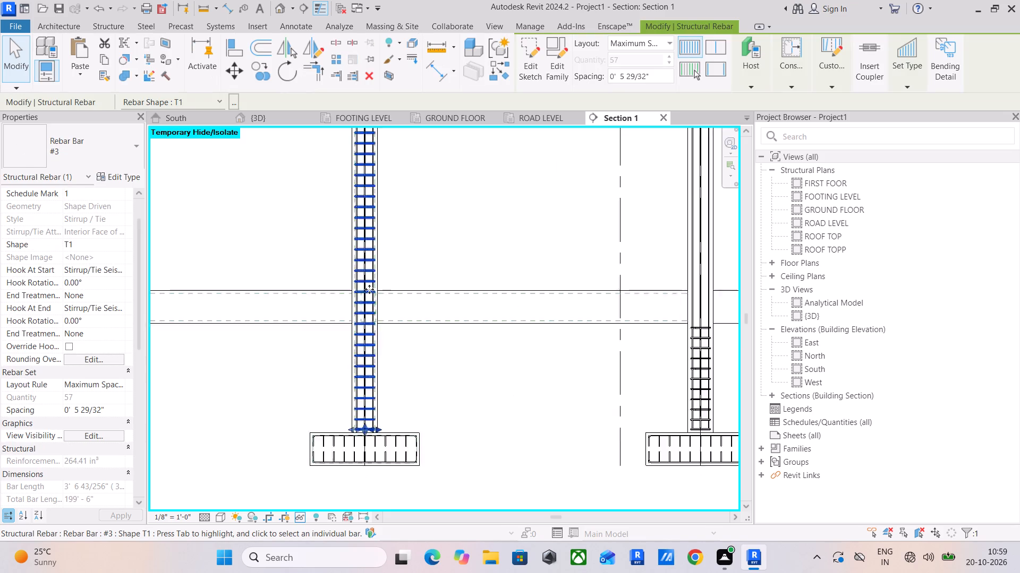
scroll(369, 289, down, 4)
middle_drag(385, 233, 396, 348)
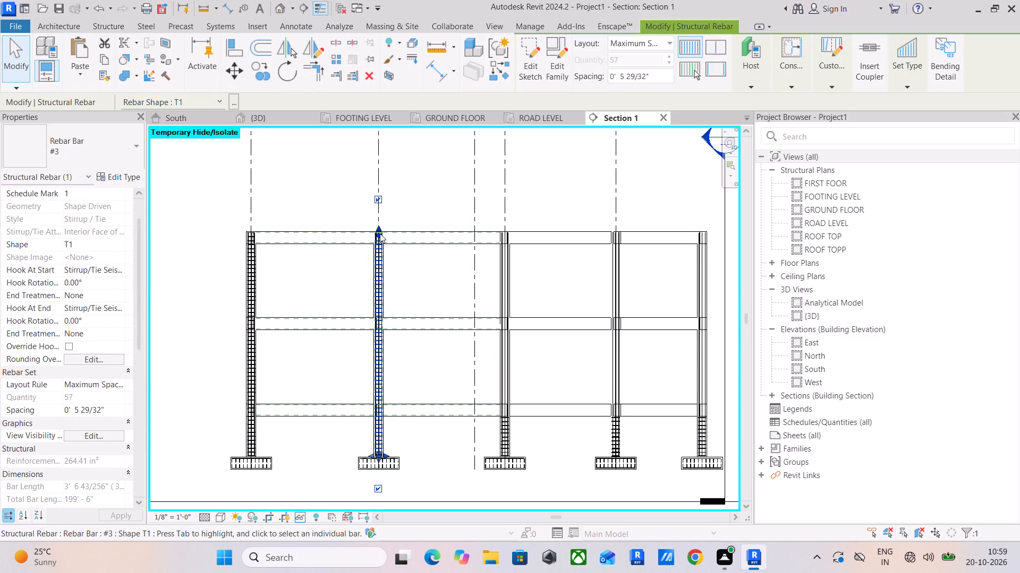
drag(378, 235, 378, 419)
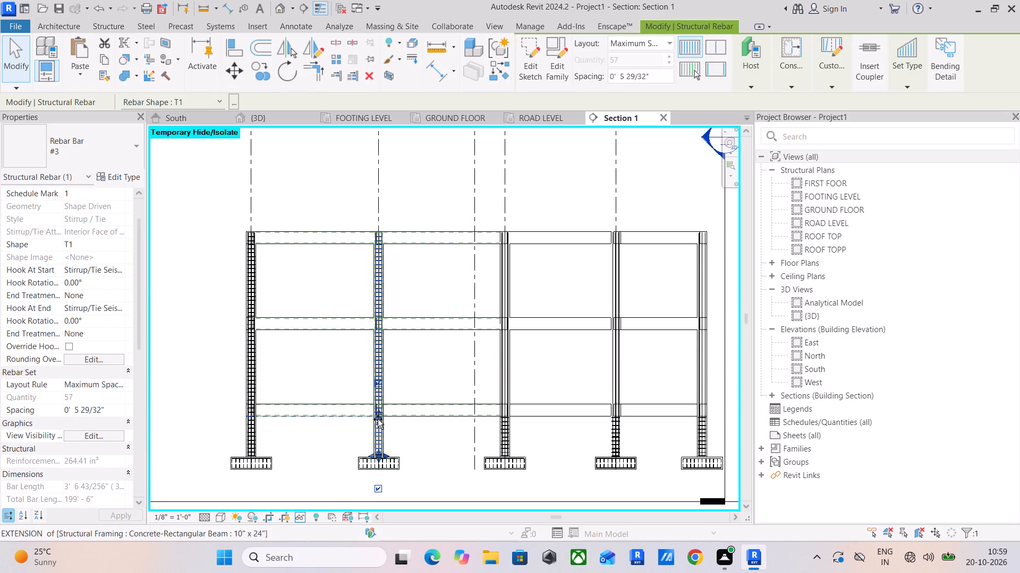
drag(378, 419, 379, 422)
middle_drag(400, 387, 458, 231)
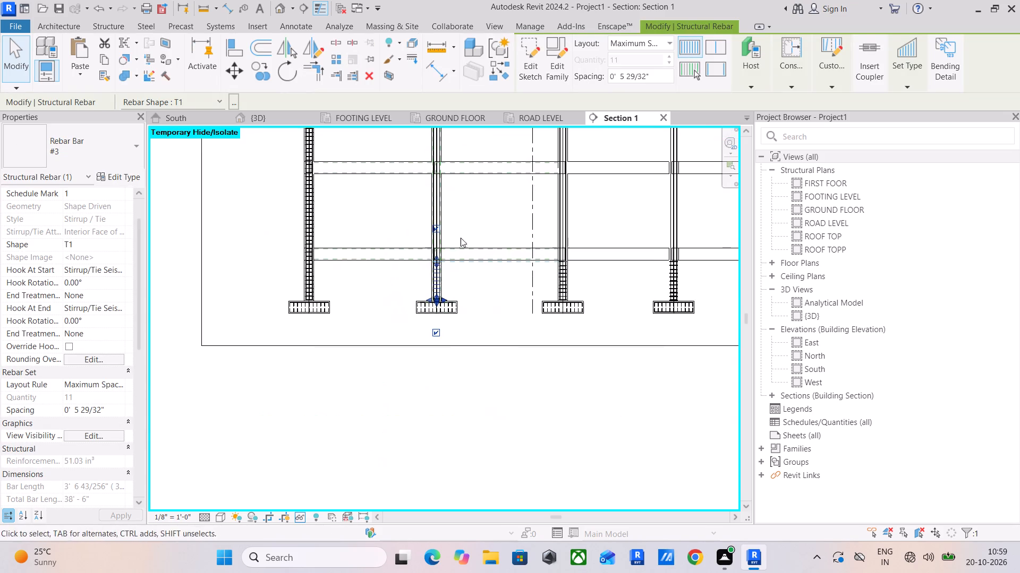
scroll(457, 276, up, 12)
scroll(432, 222, up, 6)
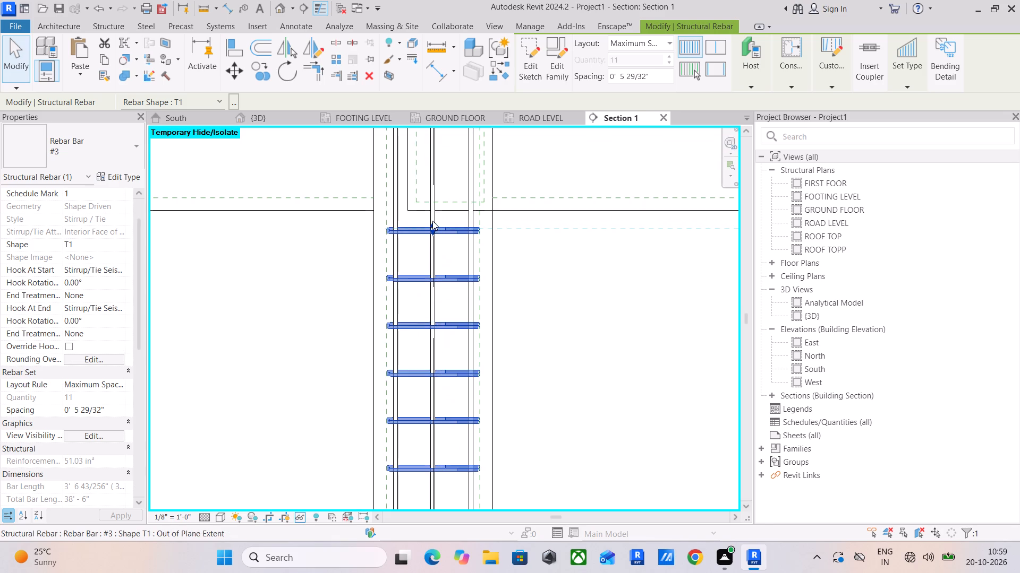
scroll(438, 228, down, 12)
middle_drag(394, 239, 562, 249)
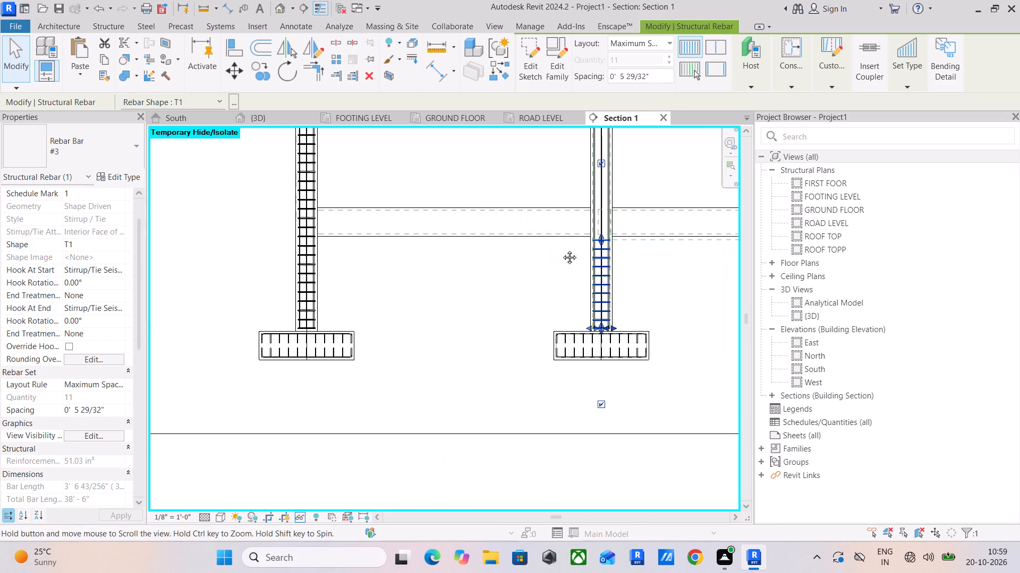
middle_drag(562, 249, 563, 249)
Shorten the far end column's full-height #3 shape T1 stirrup set from the top so it ends below the ground-floor beam.
click(307, 227)
scroll(320, 218, down, 13)
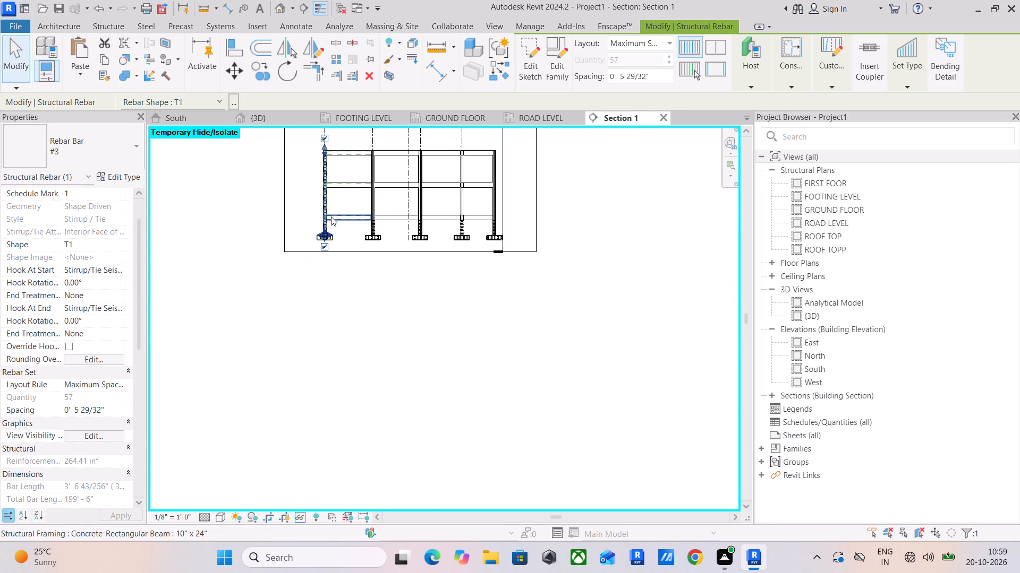
middle_drag(340, 229, 341, 302)
drag(325, 227, 327, 300)
Raise the top of the far end column's shortened #3 shape T1 stirrup set to sit just under the ground-floor beam's underside.
scroll(343, 299, up, 11)
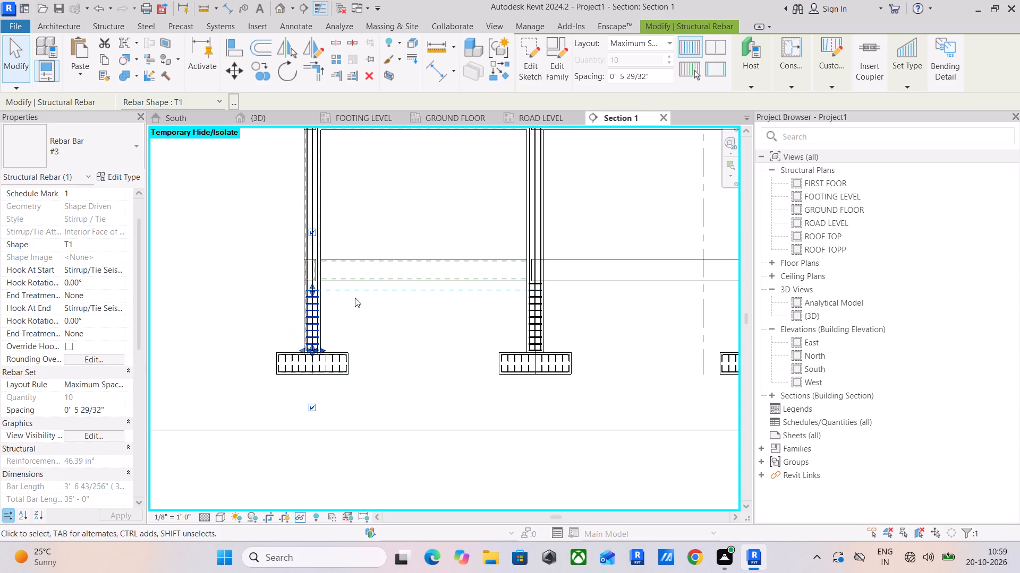
scroll(355, 298, up, 5)
scroll(251, 275, up, 5)
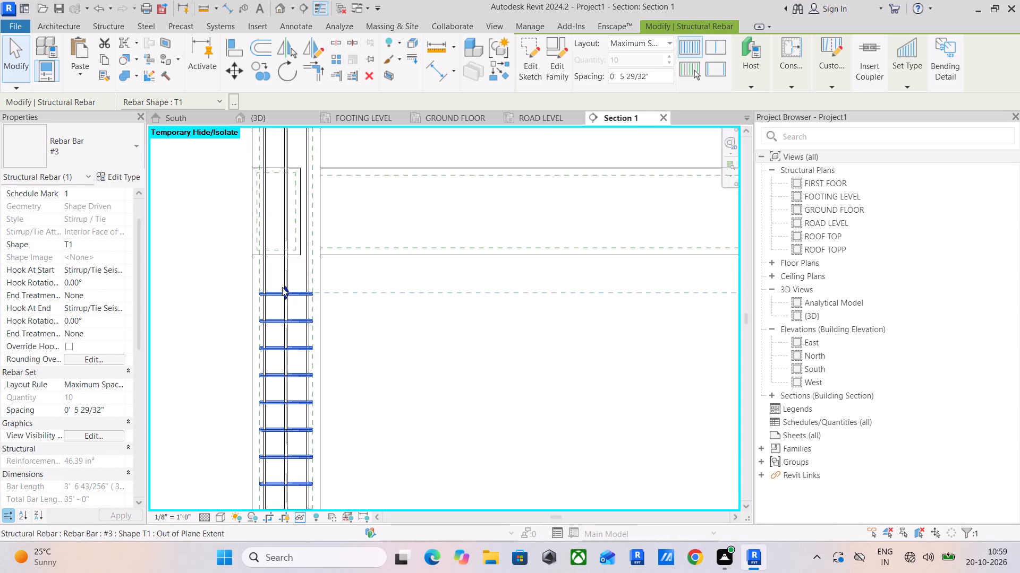
drag(287, 288, 291, 268)
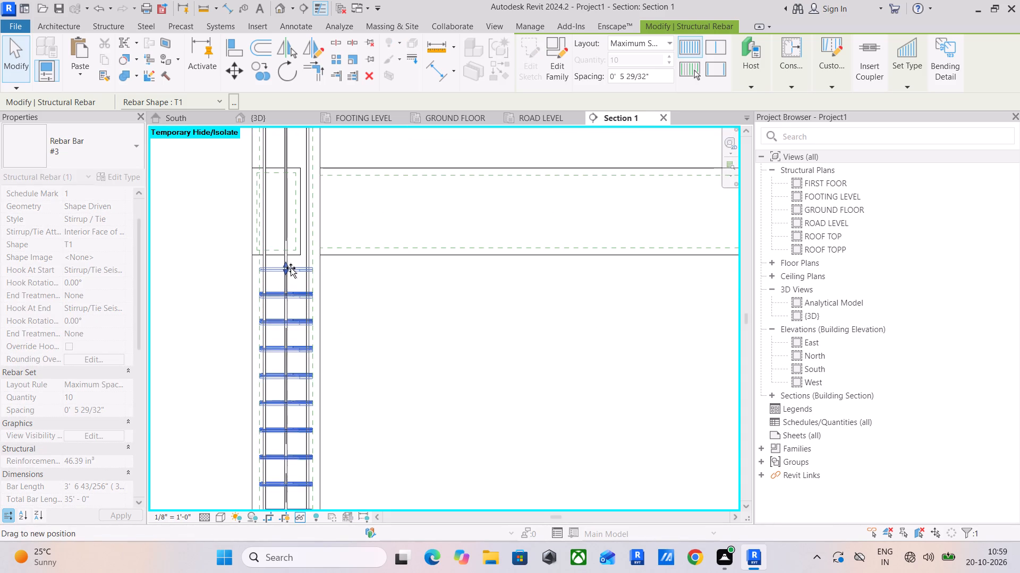
drag(291, 268, 294, 272)
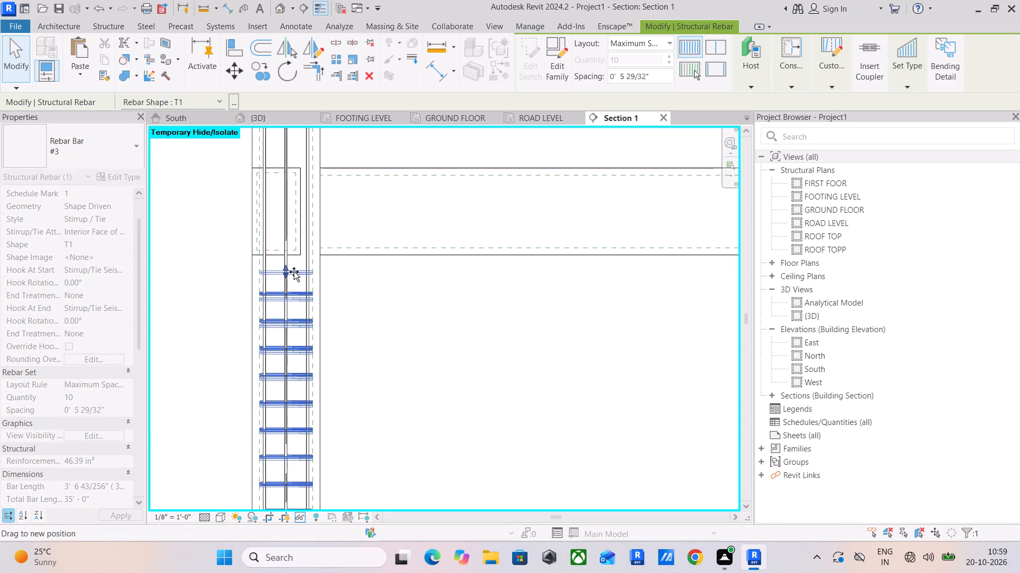
drag(294, 272, 294, 271)
scroll(401, 288, down, 5)
middle_drag(423, 288, 319, 271)
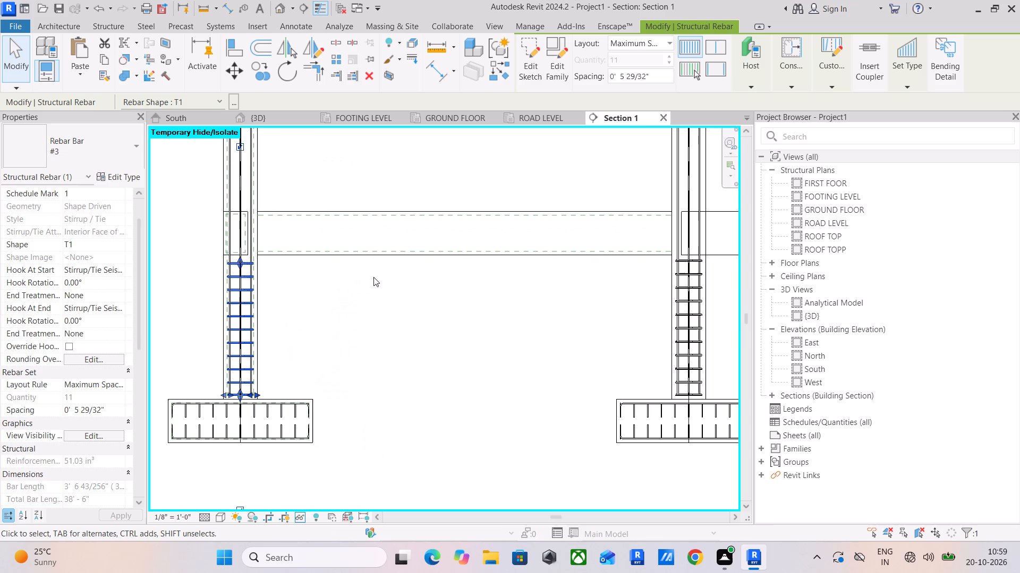
scroll(236, 258, up, 5)
click(244, 262)
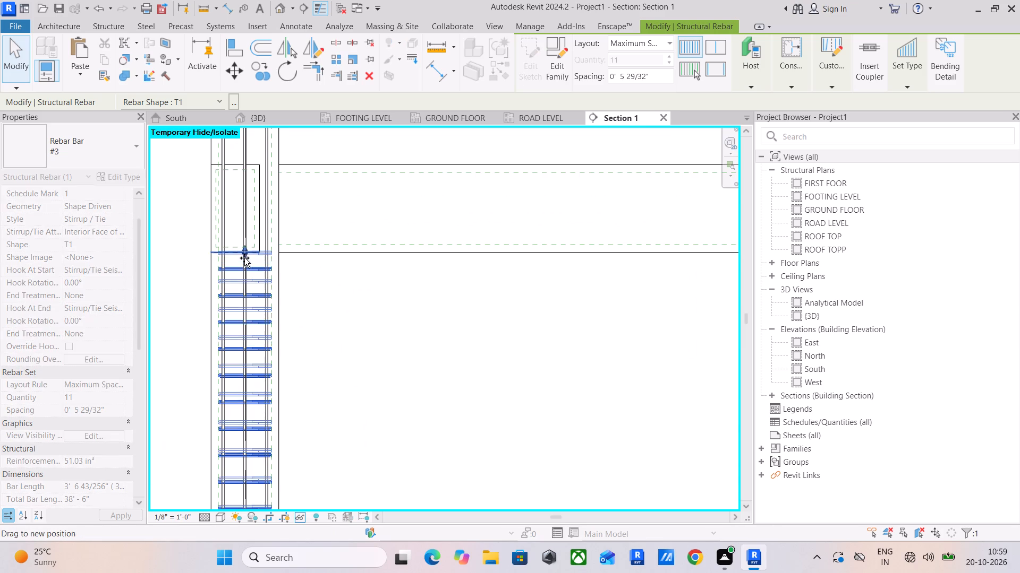
click(336, 290)
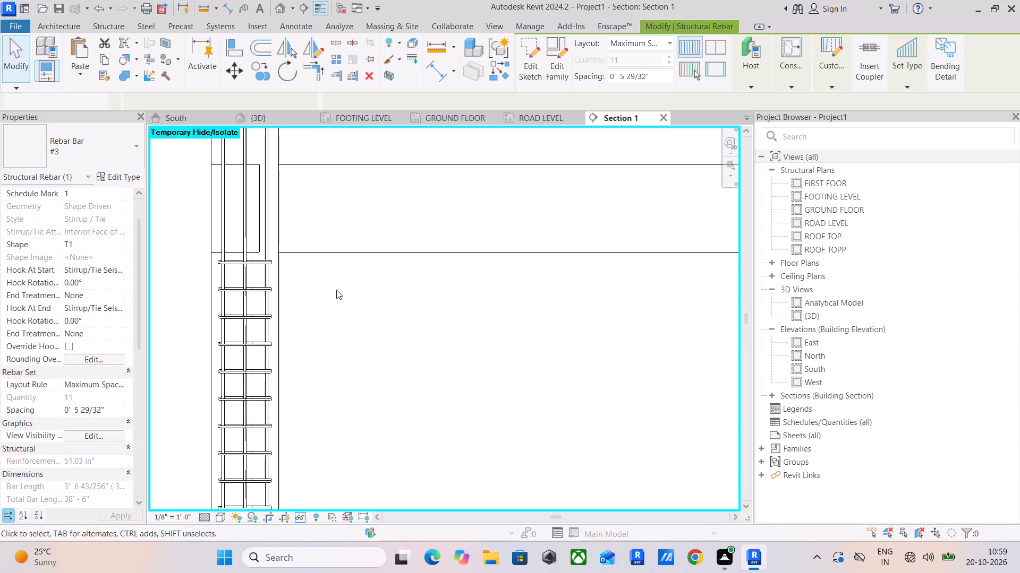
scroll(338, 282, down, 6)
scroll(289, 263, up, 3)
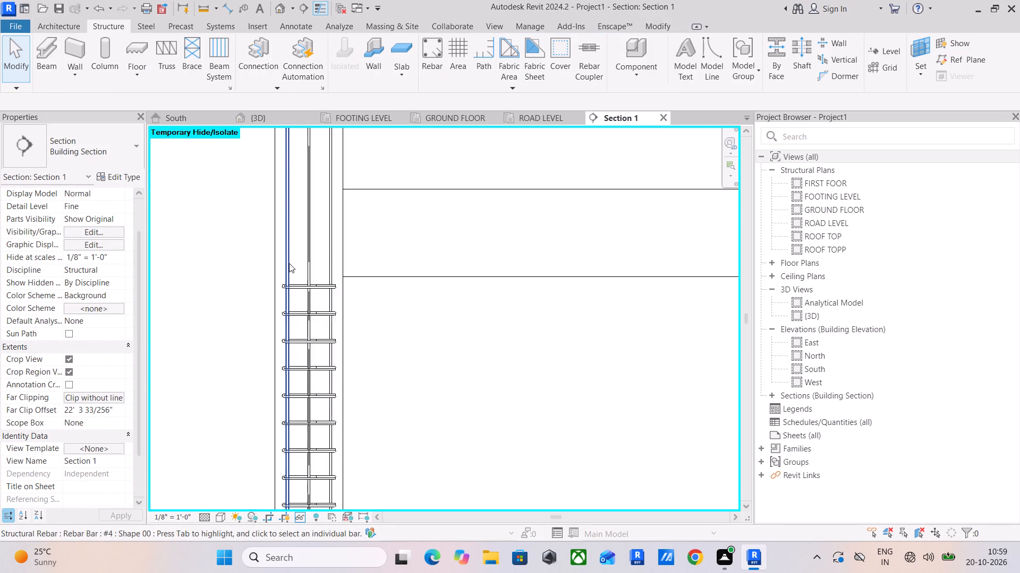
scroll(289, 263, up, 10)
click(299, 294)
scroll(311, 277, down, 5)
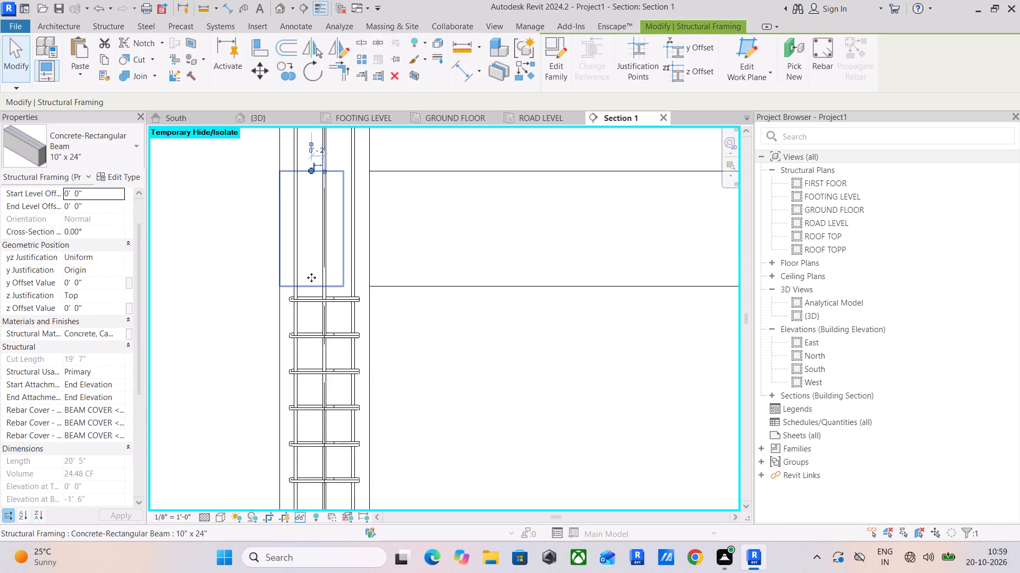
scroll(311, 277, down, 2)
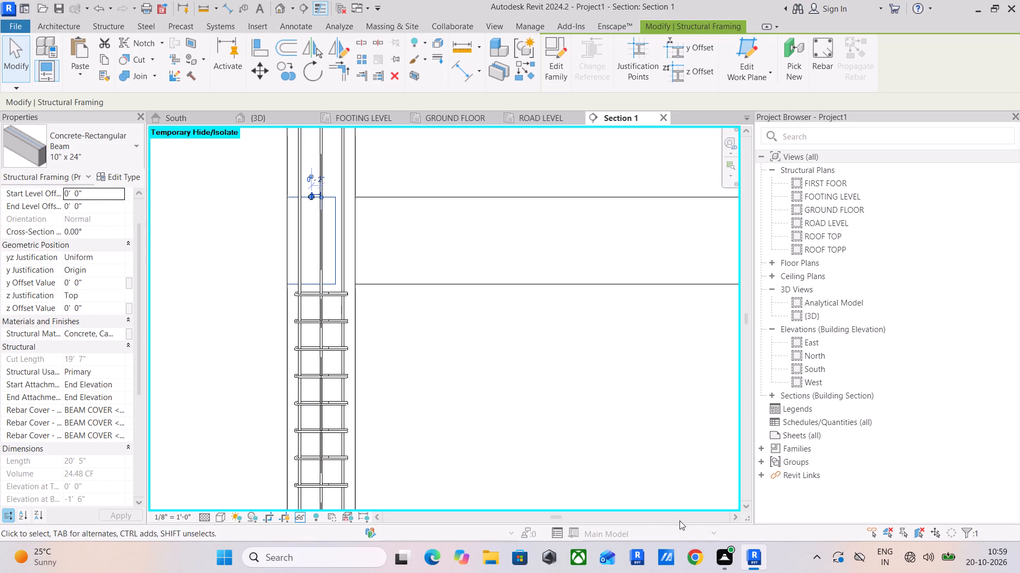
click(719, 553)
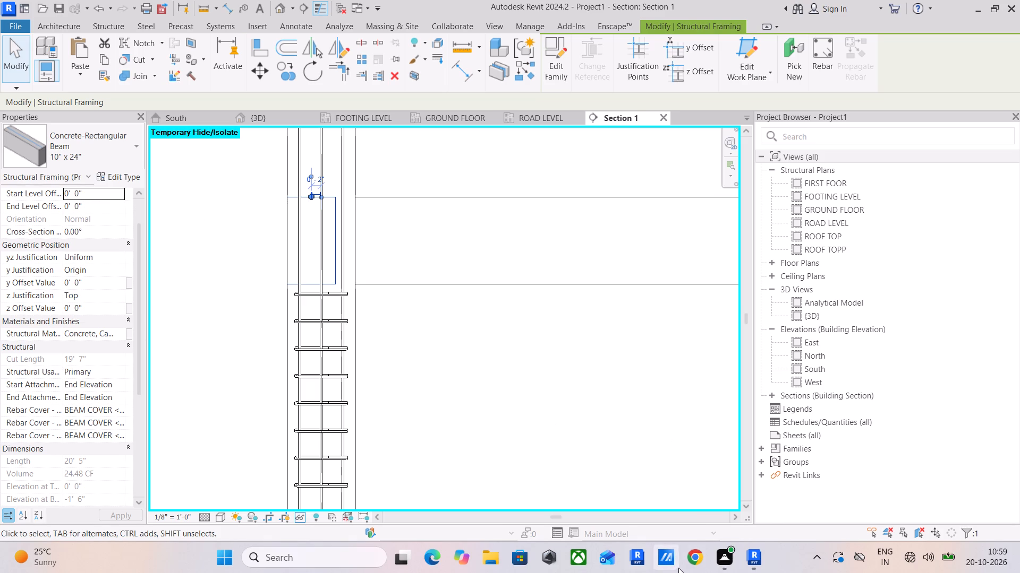
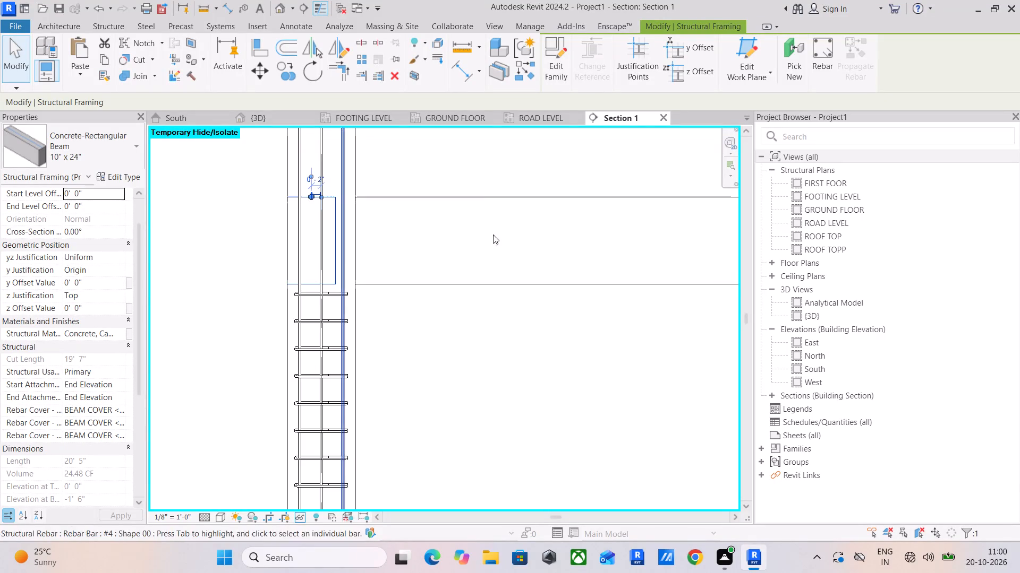
Examine the trimmed footing-to-beam stirrup sets and the column bars across all columns in the section.
scroll(491, 302, down, 5)
click(547, 331)
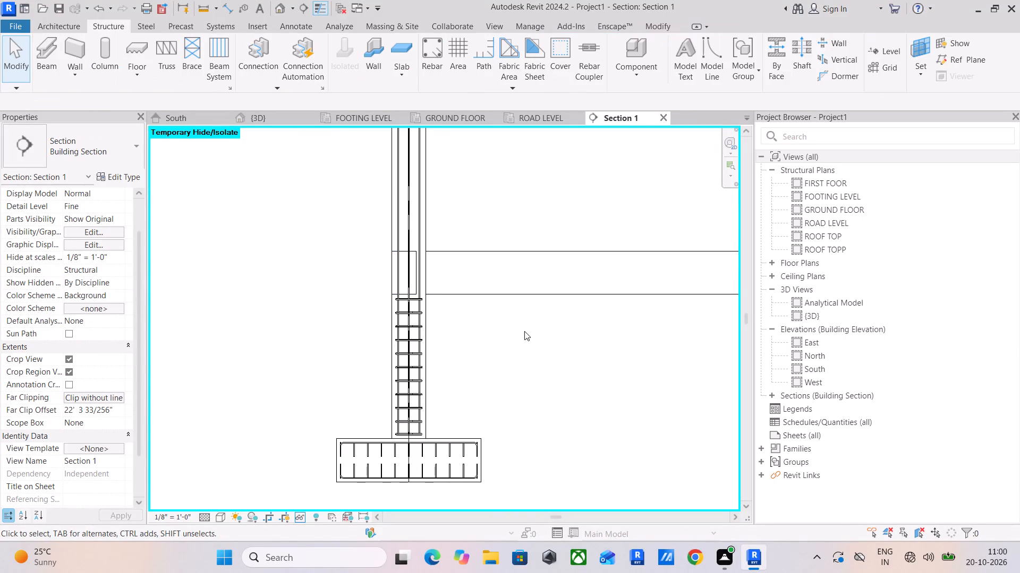
scroll(520, 331, down, 4)
middle_drag(570, 340, 389, 351)
middle_drag(568, 330, 520, 337)
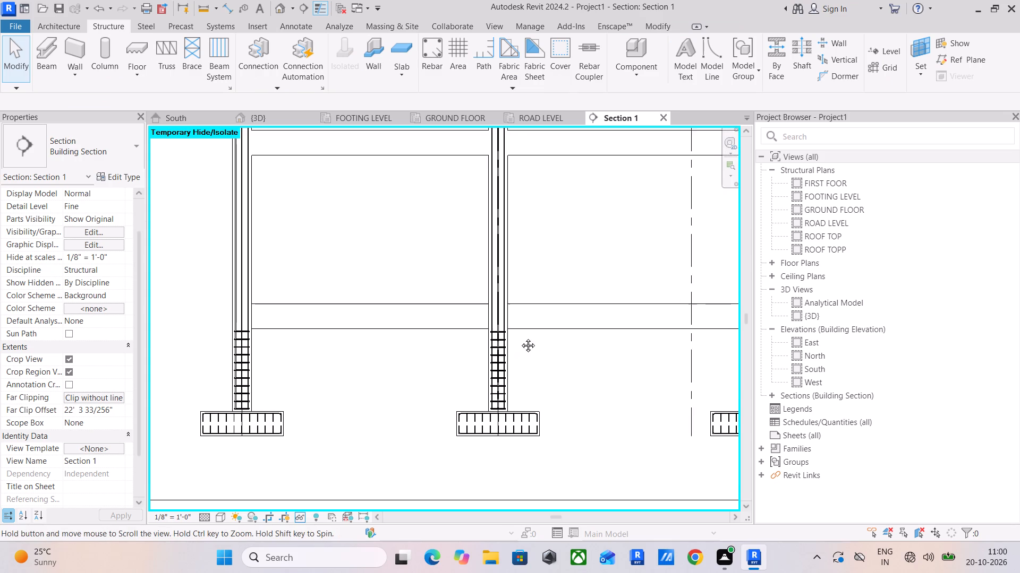
middle_drag(520, 337, 519, 337)
scroll(471, 275, up, 5)
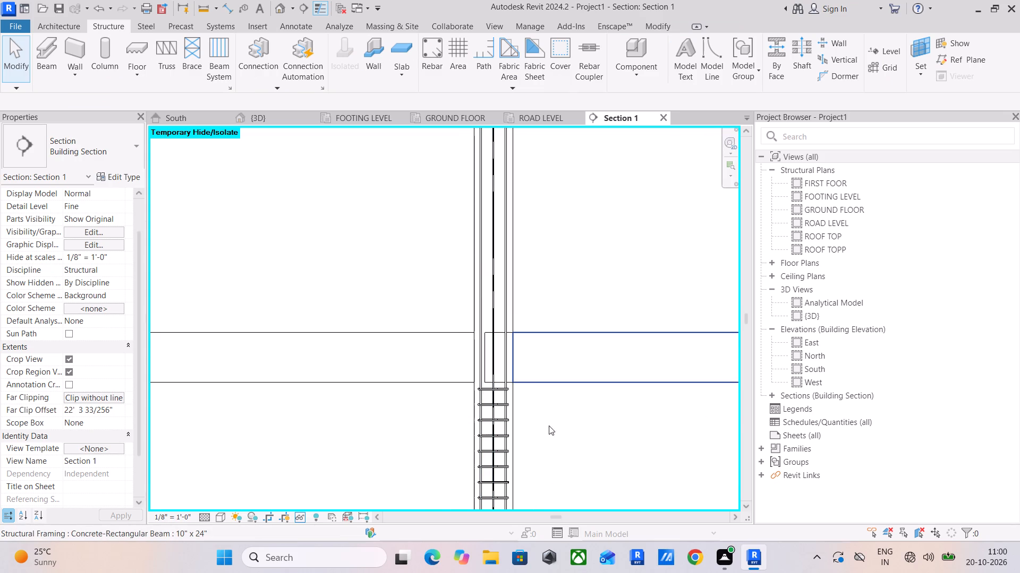
click(492, 361)
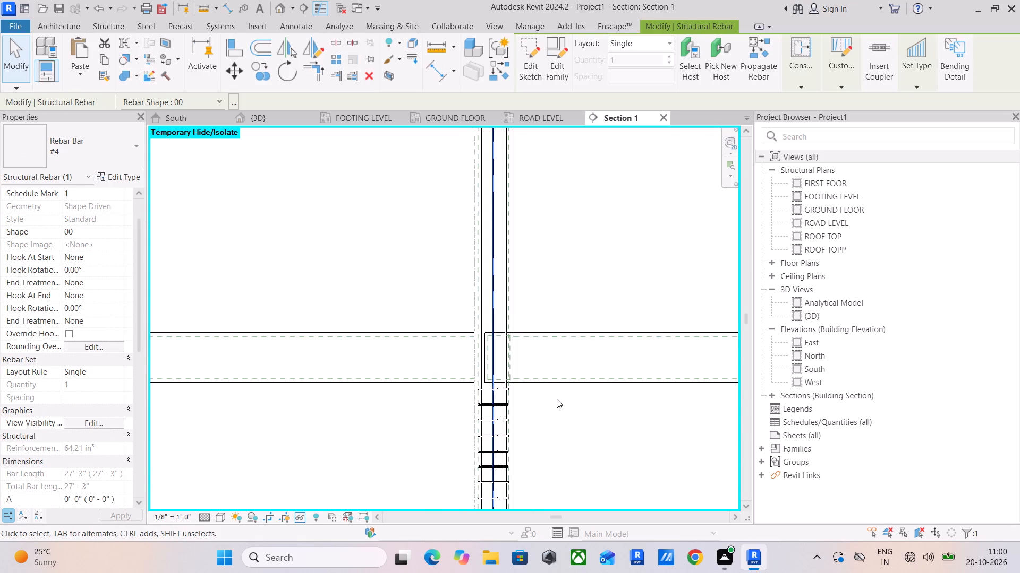
click(614, 247)
scroll(602, 292, down, 9)
middle_drag(610, 296, 497, 367)
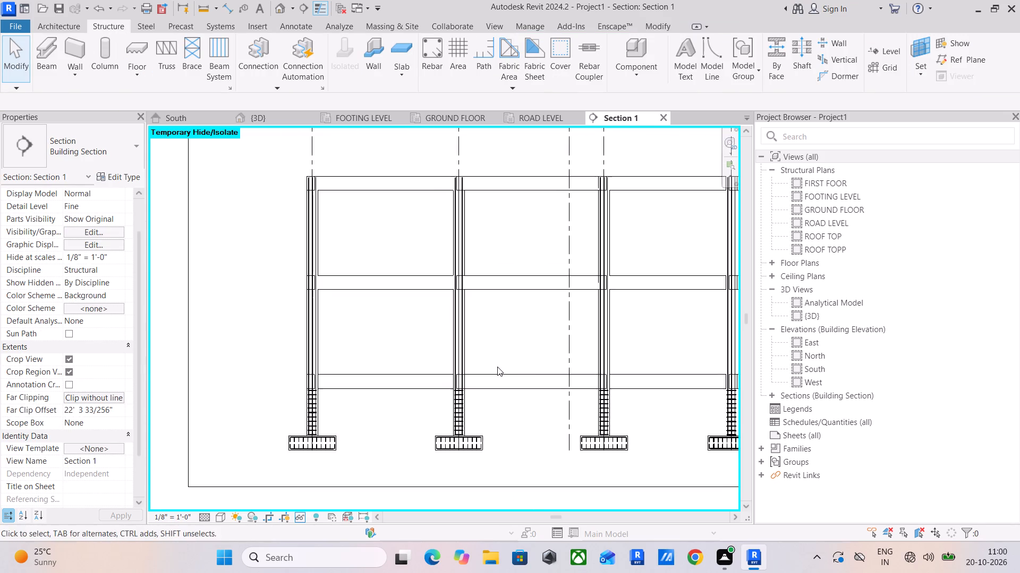
scroll(613, 306, up, 11)
scroll(614, 308, down, 6)
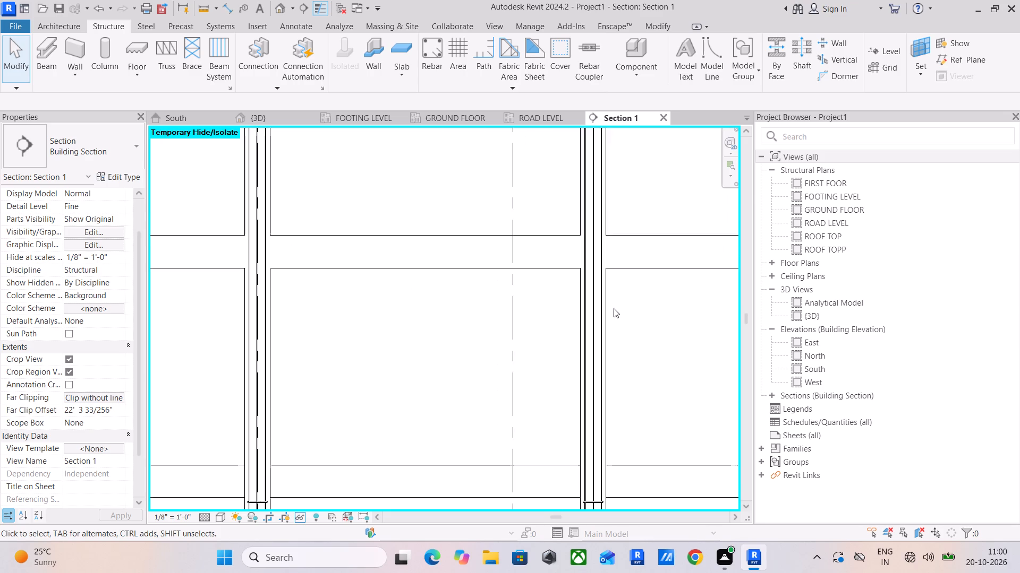
scroll(614, 308, down, 6)
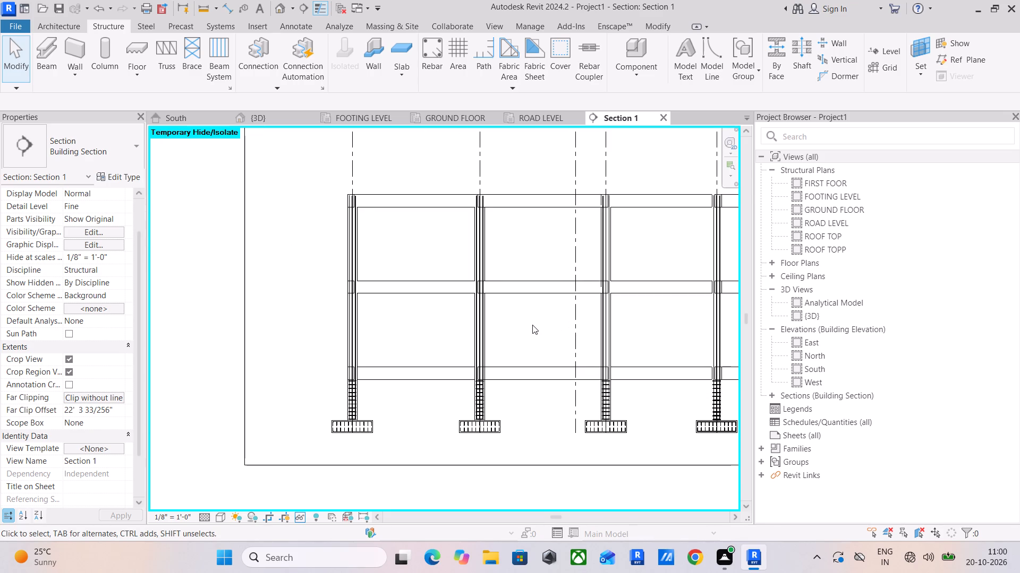
scroll(407, 379, up, 7)
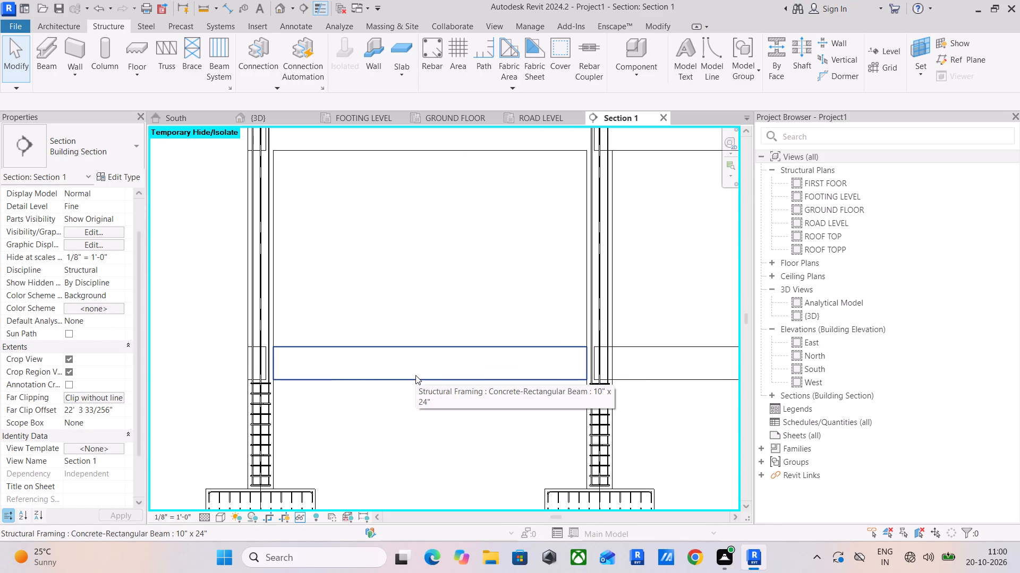
scroll(406, 374, down, 2)
scroll(302, 369, up, 6)
Copy the leftmost column's #3 shape T1 stirrup set, with Multiple enabled, to start on top of the ground-floor beam and the middle beam.
click(290, 399)
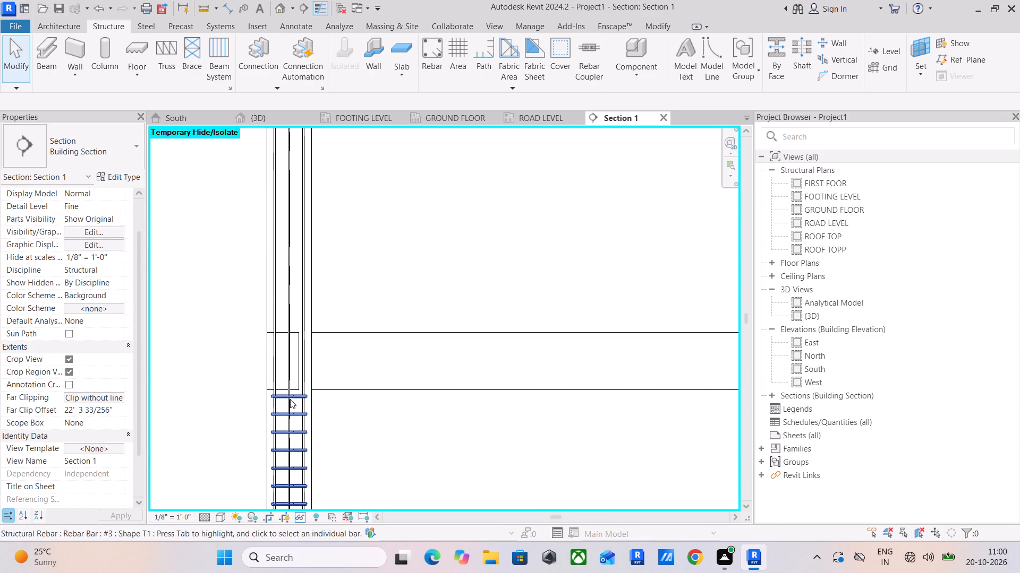
click(251, 76)
middle_drag(342, 350, 444, 133)
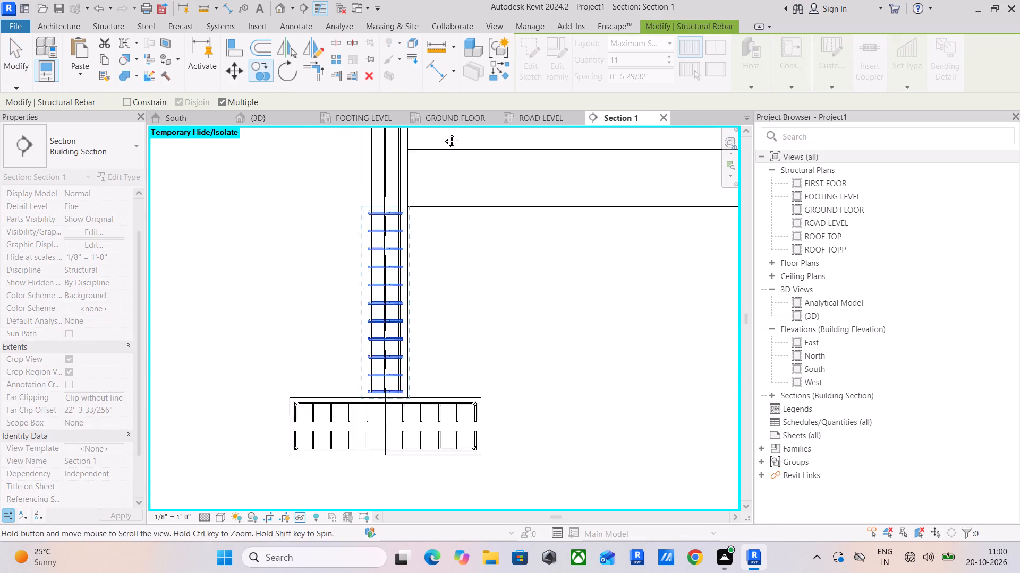
middle_drag(444, 133, 444, 131)
scroll(365, 361, up, 2)
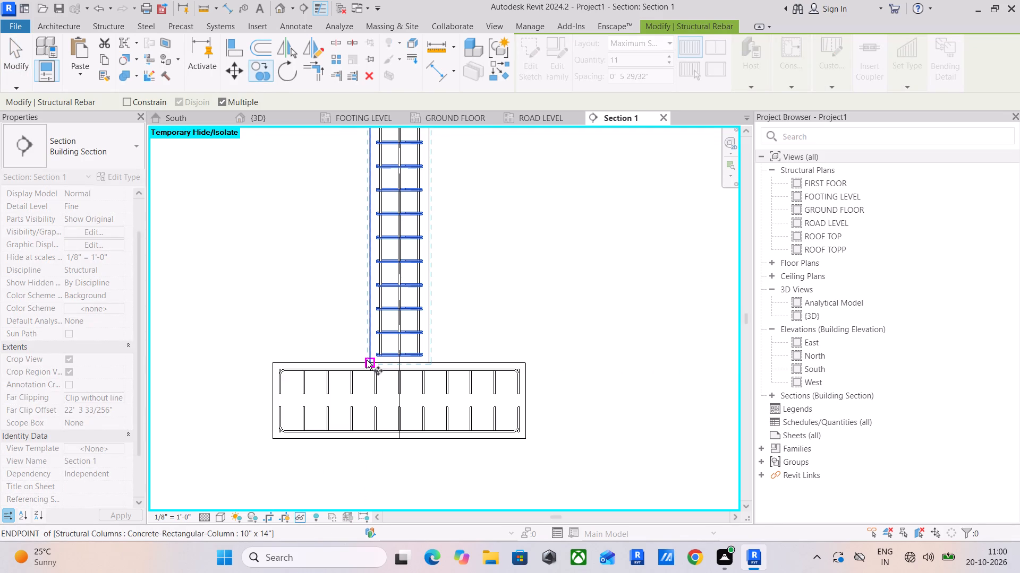
click(367, 360)
scroll(369, 223, down, 5)
middle_drag(369, 224, 345, 392)
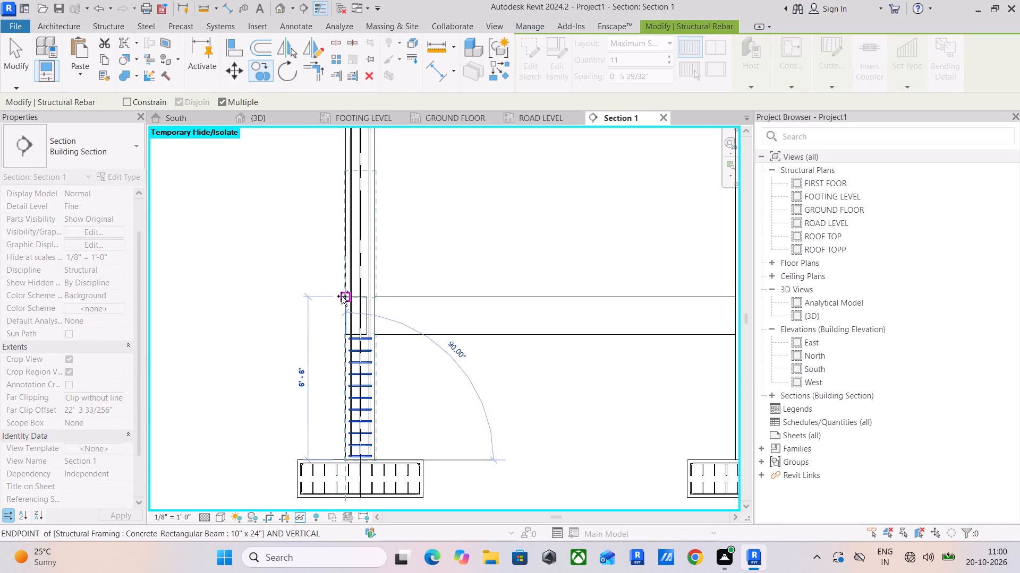
click(342, 296)
middle_drag(398, 173, 358, 440)
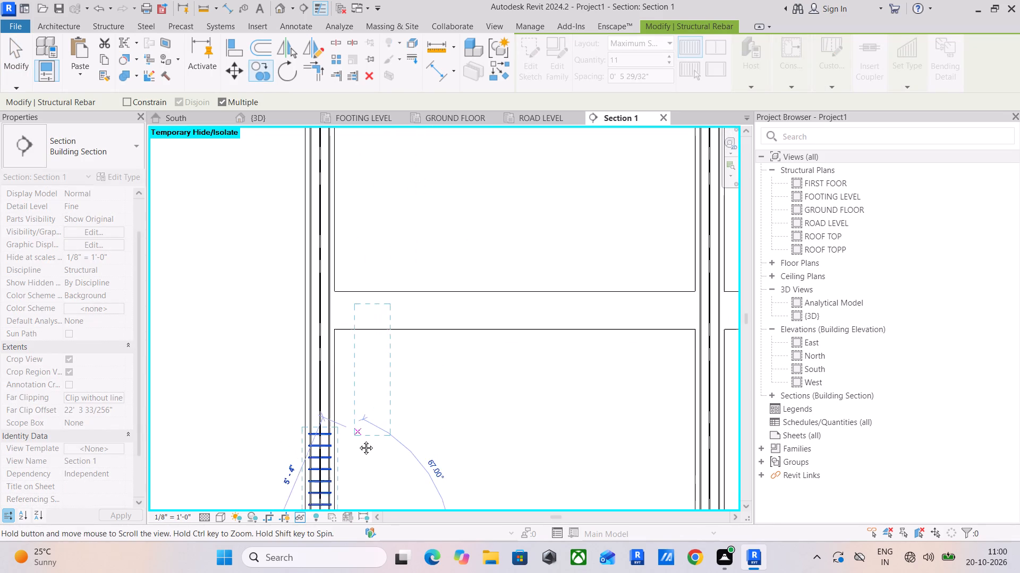
middle_drag(358, 440, 358, 441)
click(302, 298)
Place further copies of the stirrup set in the second column, starting above the middle beam and above the ground-floor beam.
scroll(456, 327, down, 6)
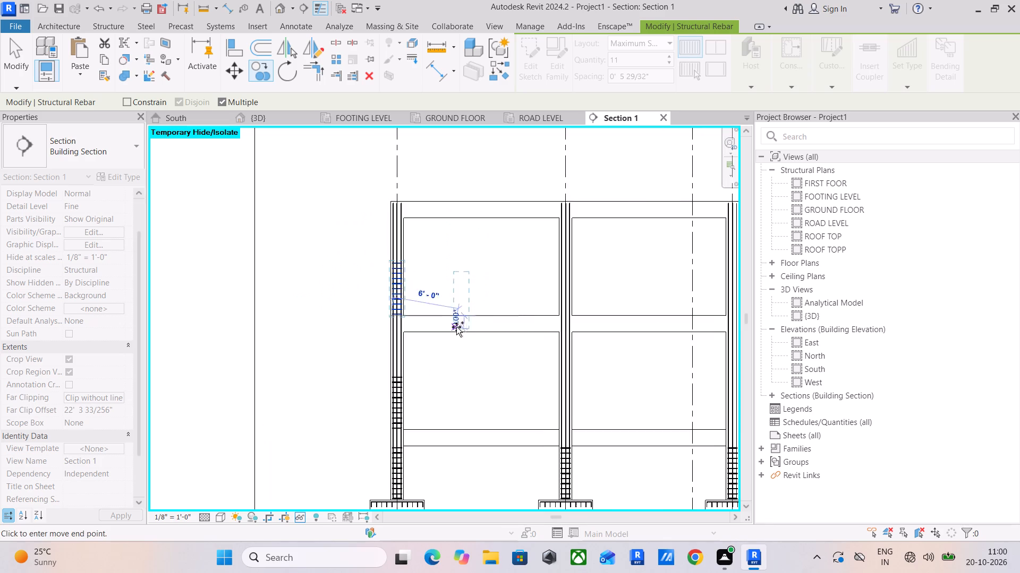
middle_drag(482, 320, 244, 325)
scroll(312, 324, up, 11)
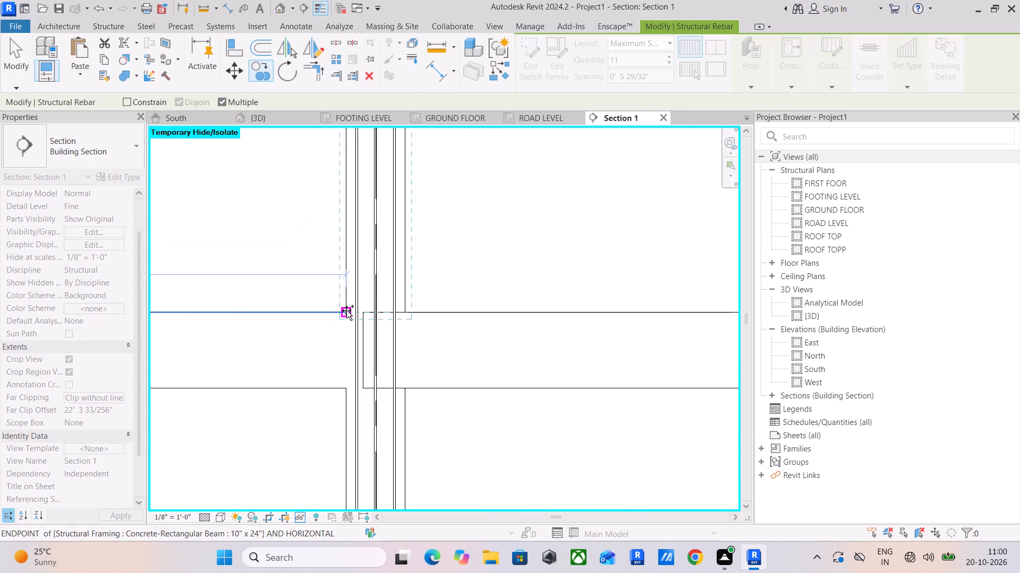
click(346, 310)
middle_drag(370, 389, 370, 294)
scroll(338, 376, down, 7)
middle_drag(338, 374, 384, 153)
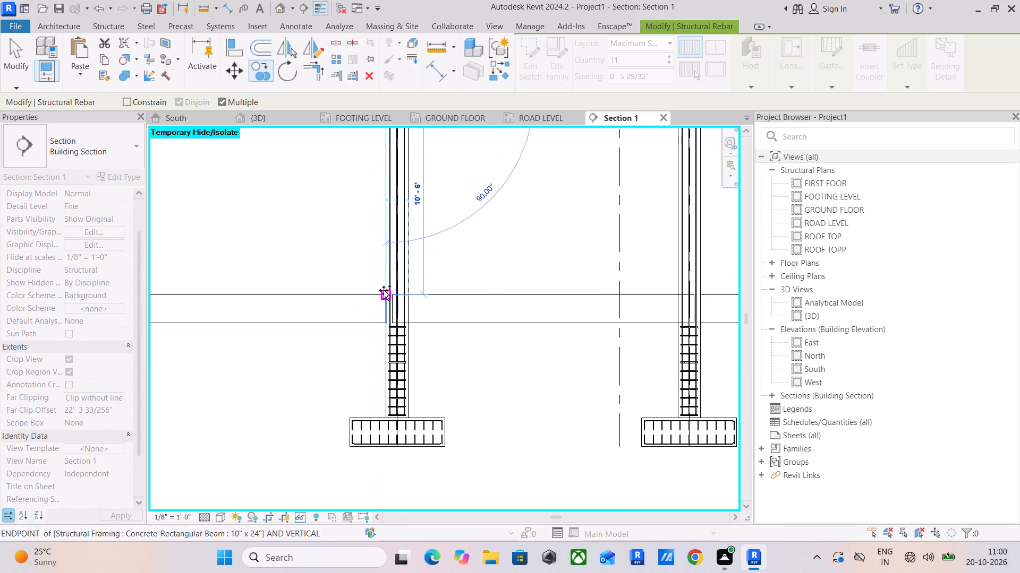
click(384, 290)
Place copies of the stirrup set in the middle and fourth columns, each starting on top of the ground-floor beam.
middle_drag(630, 300, 428, 304)
scroll(471, 299, up, 5)
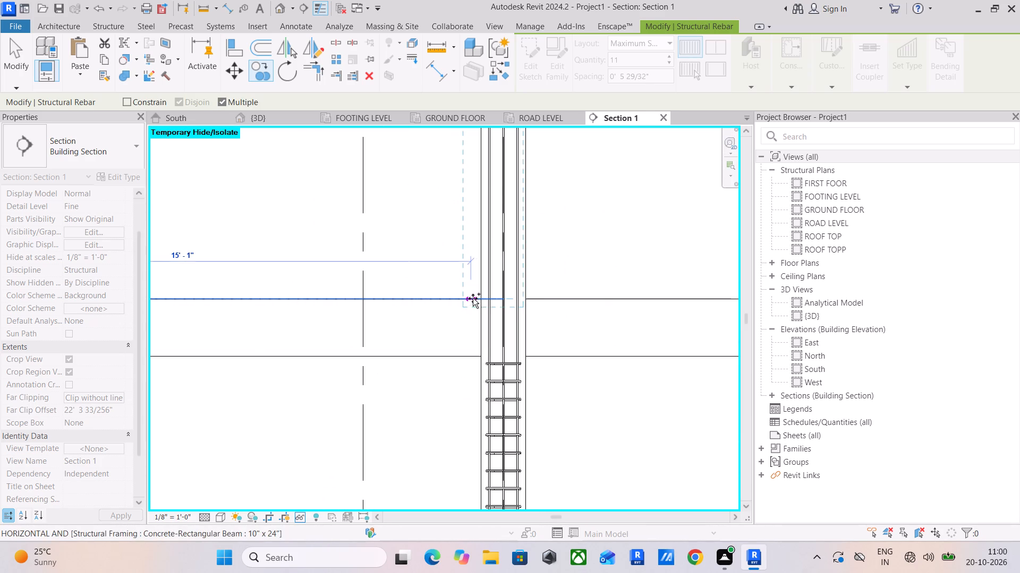
click(477, 298)
middle_drag(608, 285, 172, 289)
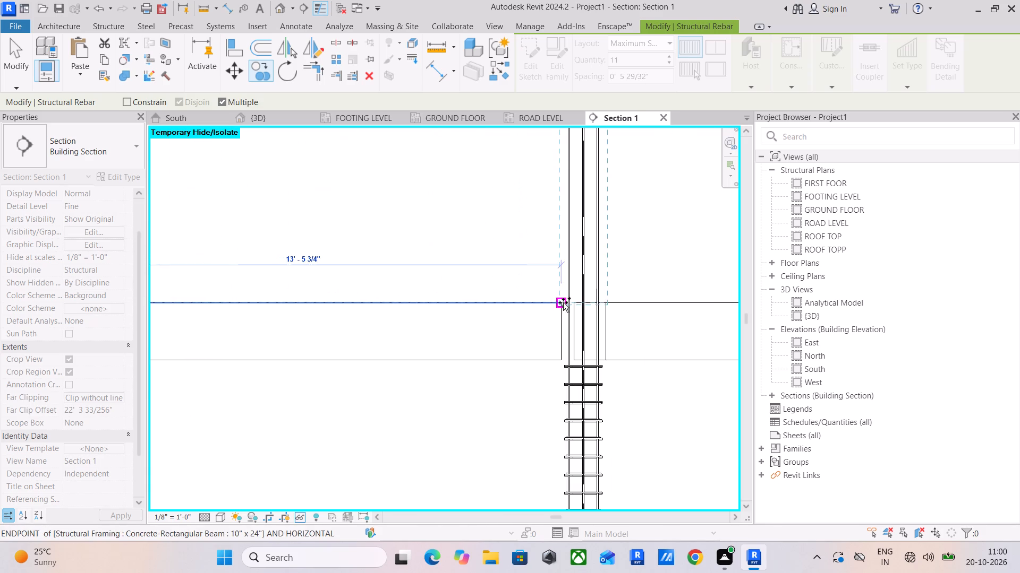
scroll(565, 302, up, 6)
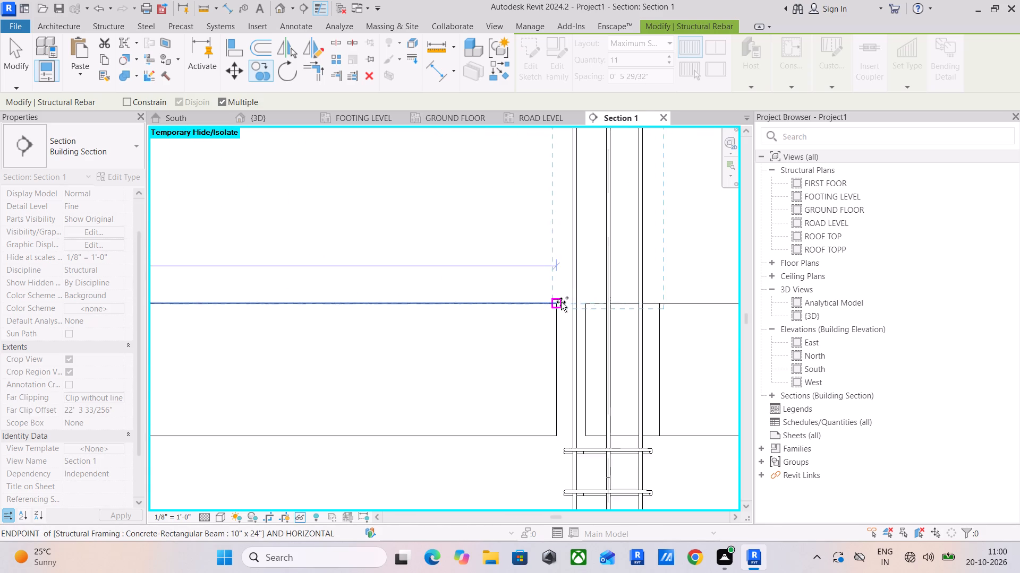
scroll(560, 302, up, 5)
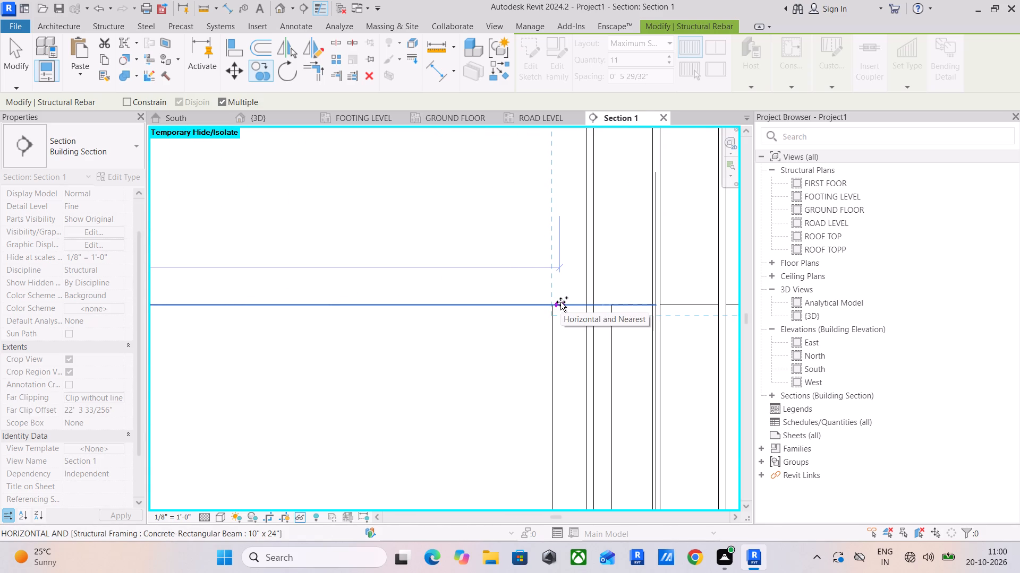
scroll(560, 302, down, 4)
click(560, 302)
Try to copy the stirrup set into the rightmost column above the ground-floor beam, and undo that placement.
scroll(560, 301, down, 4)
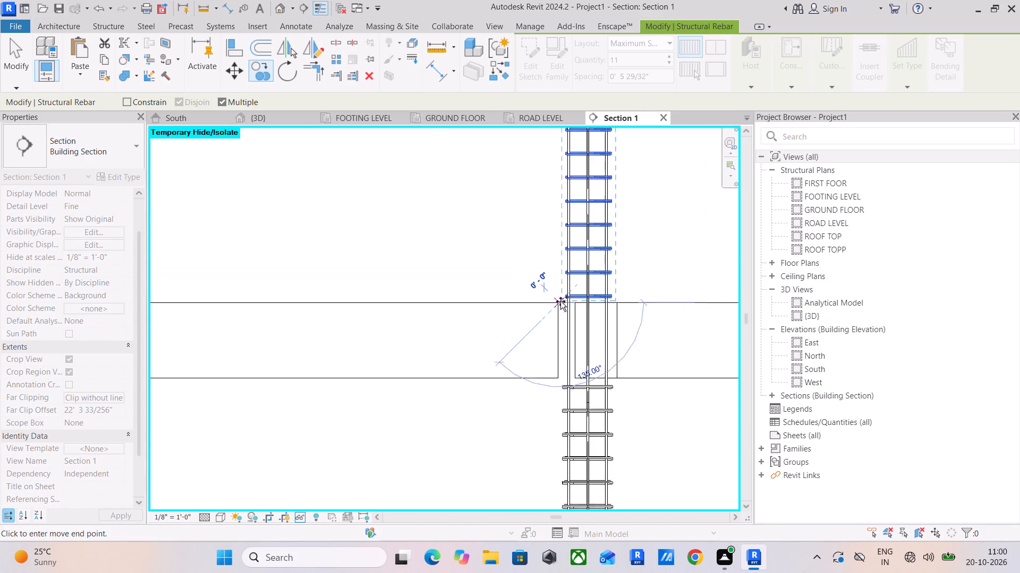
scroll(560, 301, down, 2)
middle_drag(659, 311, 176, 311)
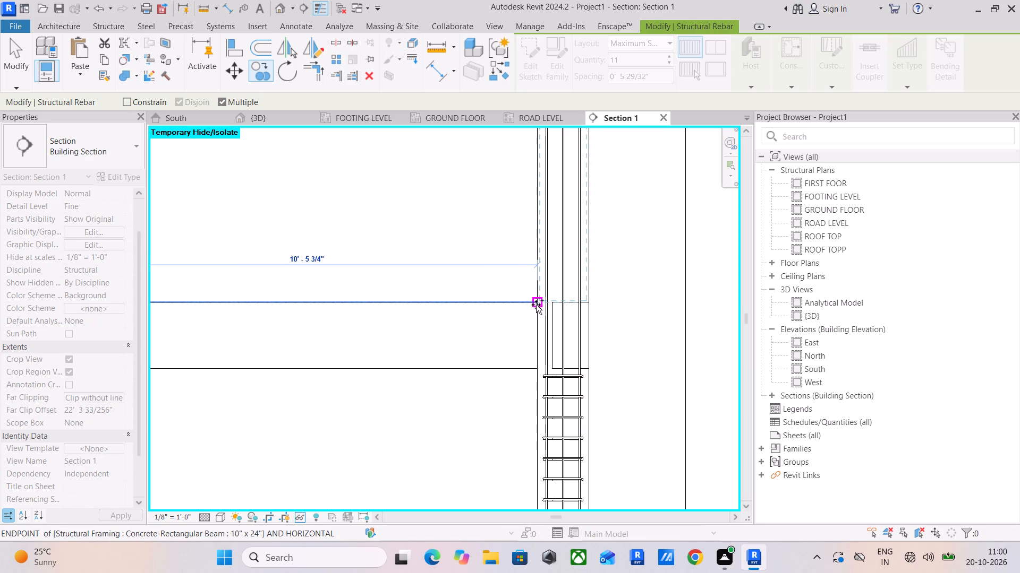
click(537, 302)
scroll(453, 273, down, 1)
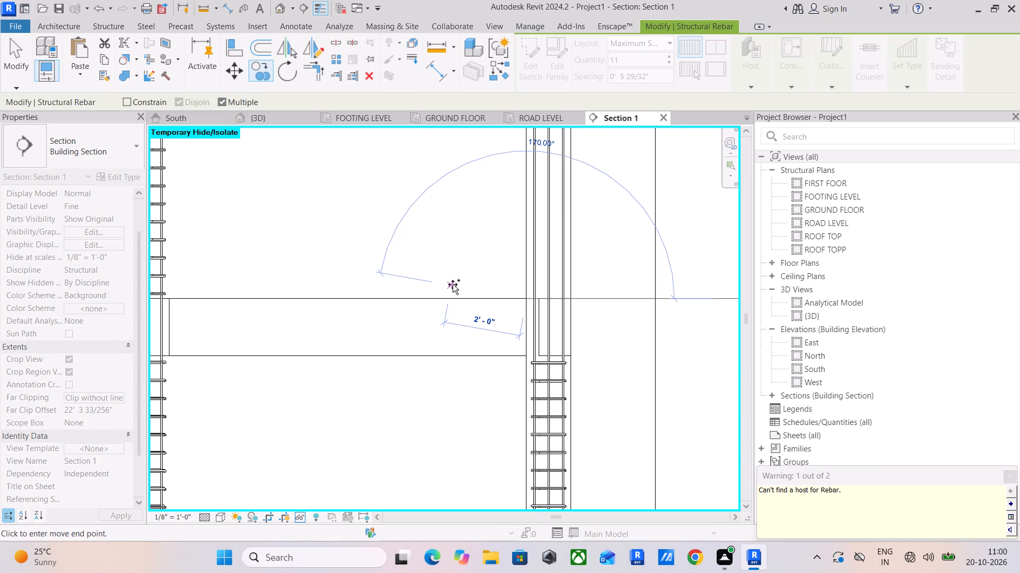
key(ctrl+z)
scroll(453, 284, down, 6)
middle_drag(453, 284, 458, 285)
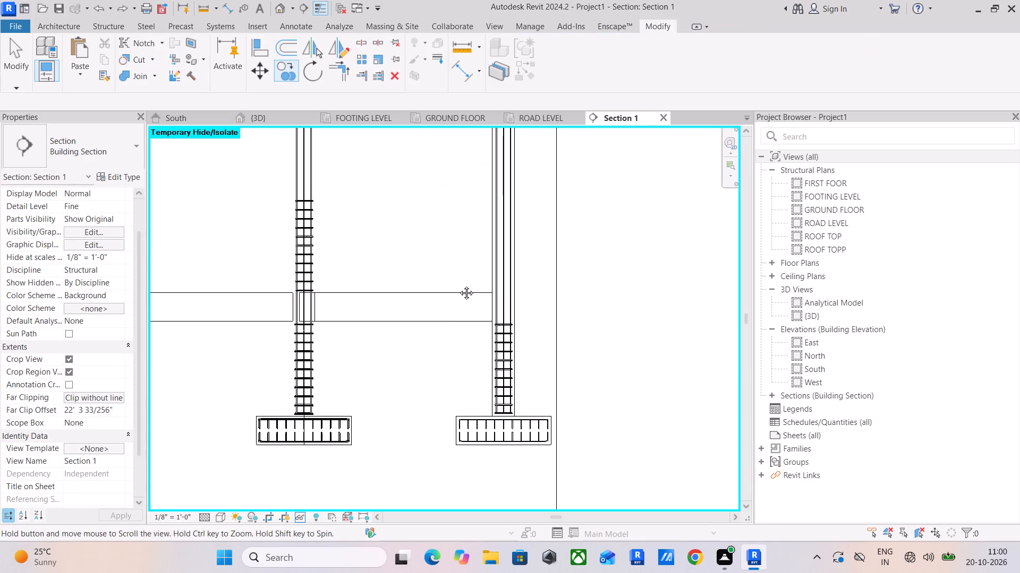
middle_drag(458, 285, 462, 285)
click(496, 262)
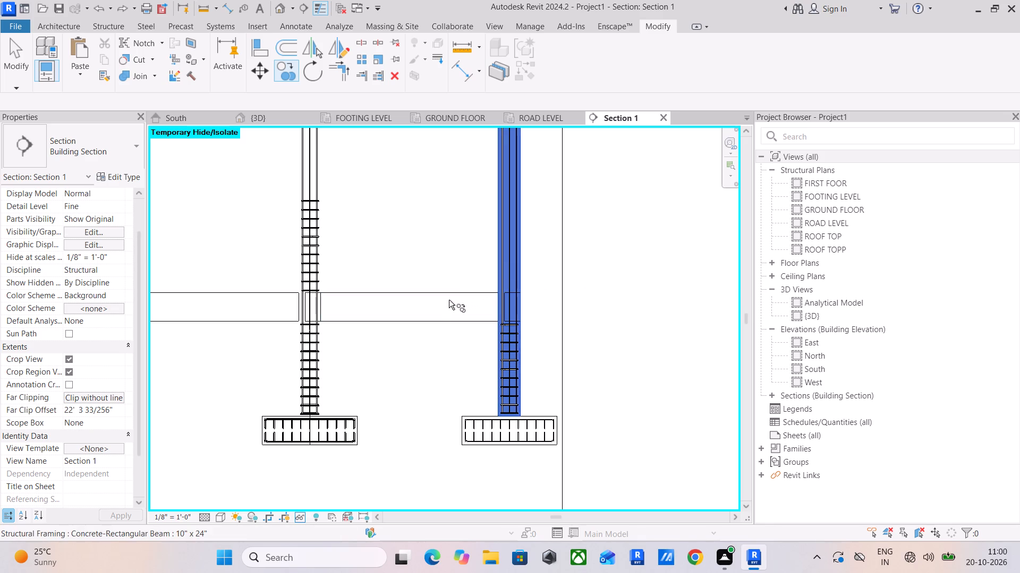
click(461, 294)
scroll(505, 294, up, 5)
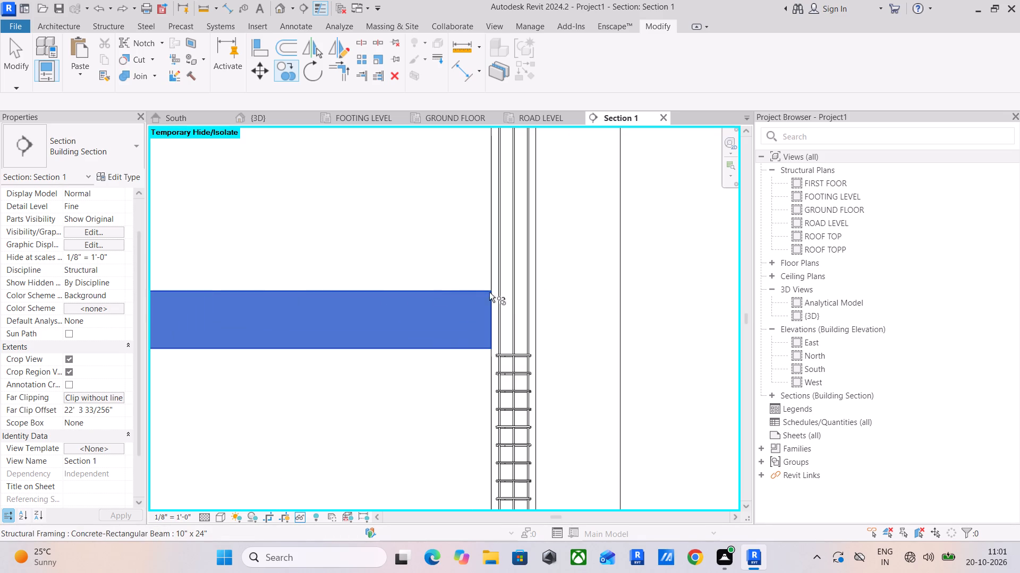
Copy the middle column's stirrup set above the ground-floor beam up to start on top of the middle beam, with Multiple enabled.
scroll(197, 262, down, 5)
middle_drag(210, 261, 449, 343)
scroll(433, 315, down, 6)
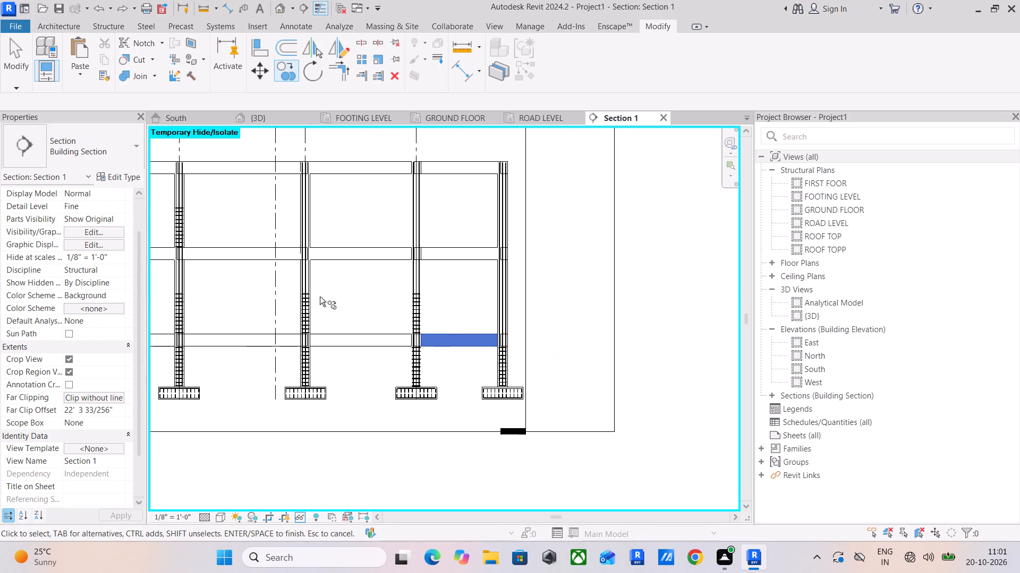
click(307, 303)
click(278, 70)
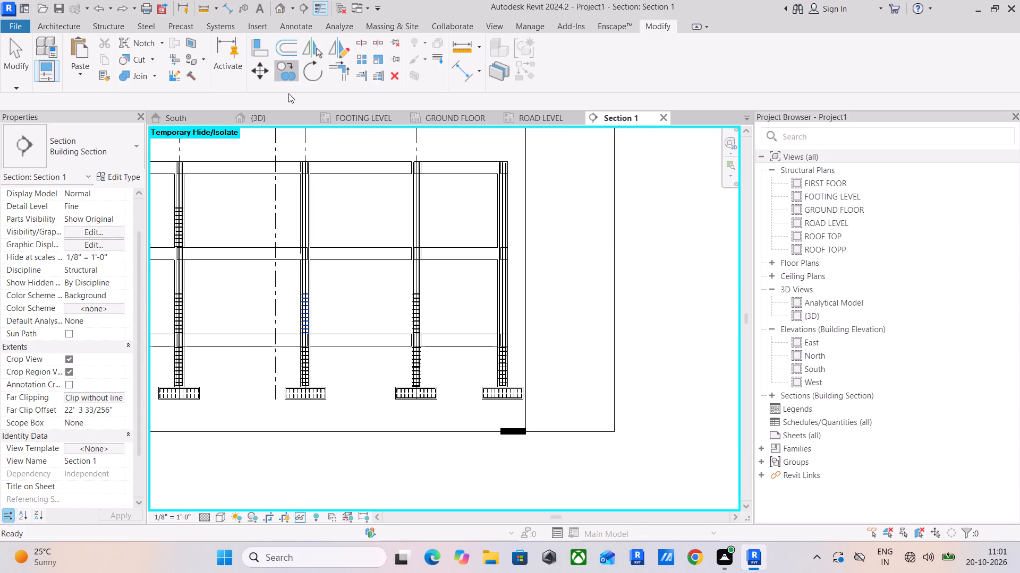
scroll(294, 346, up, 10)
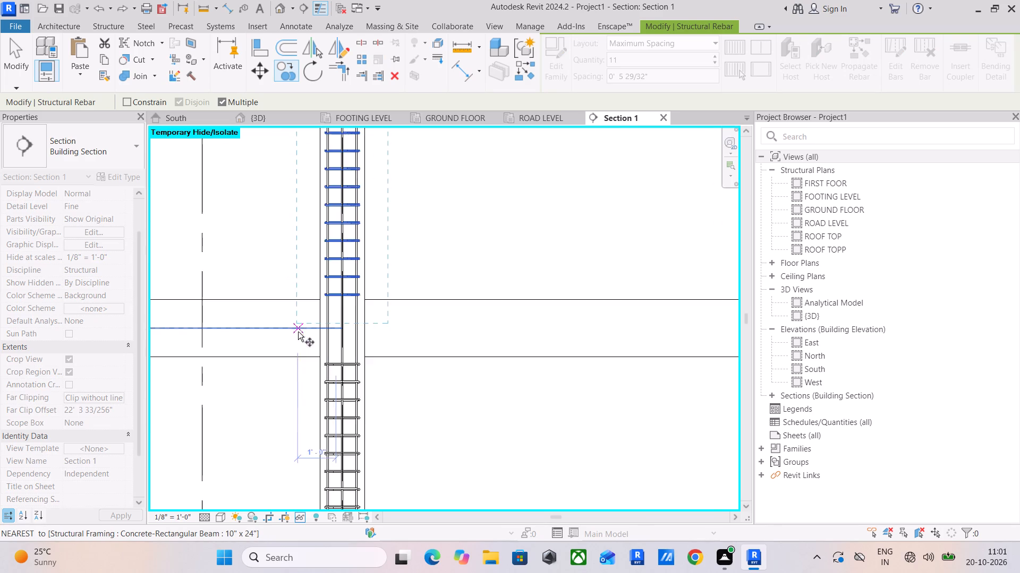
scroll(298, 332, up, 6)
click(339, 272)
scroll(338, 256, down, 6)
middle_drag(341, 262, 341, 285)
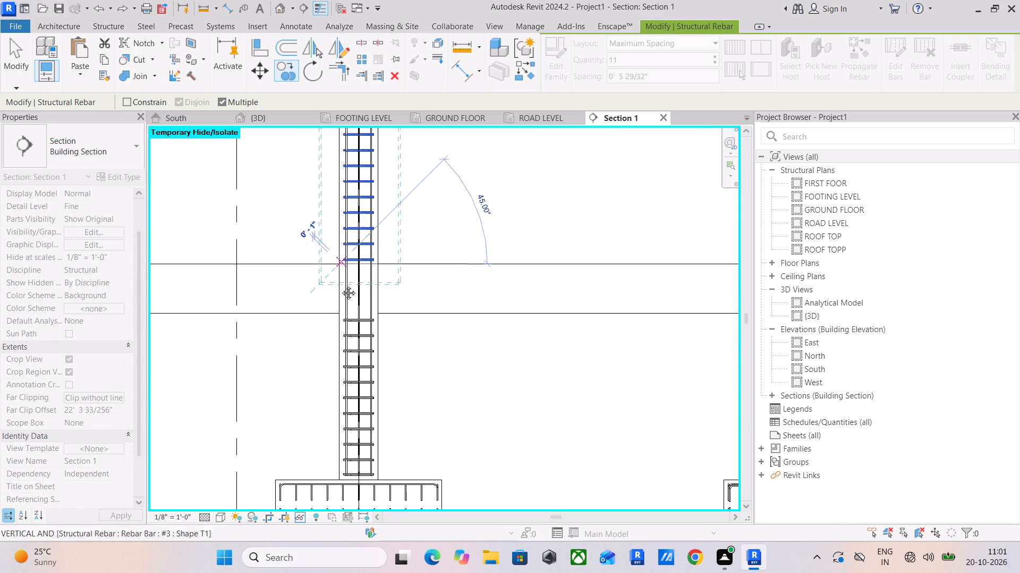
middle_drag(341, 285, 304, 514)
click(303, 168)
Place another copy of the stirrup set in the fourth column, starting on top of the middle beam.
scroll(366, 281, down, 3)
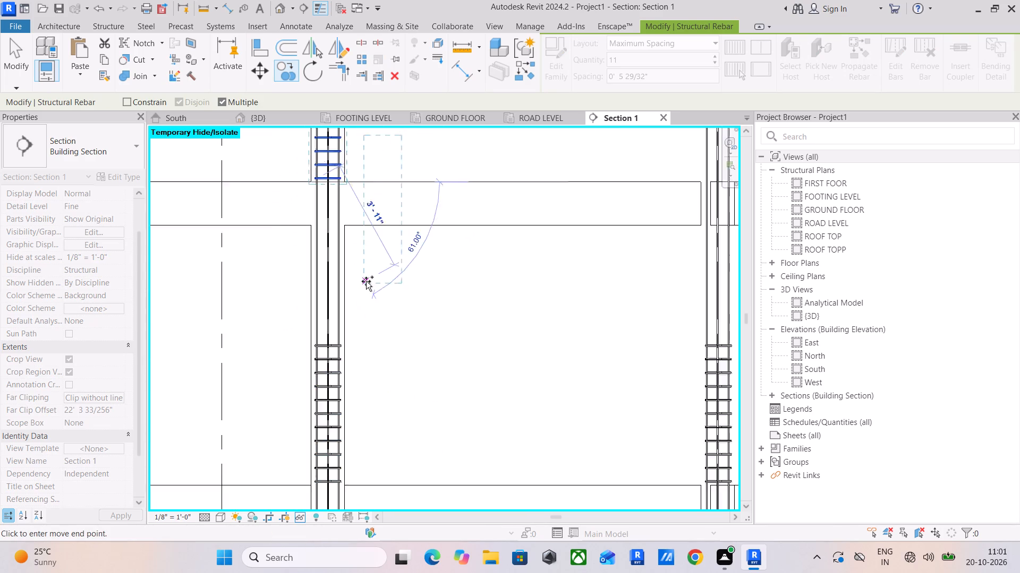
scroll(366, 281, down, 5)
scroll(473, 214, up, 14)
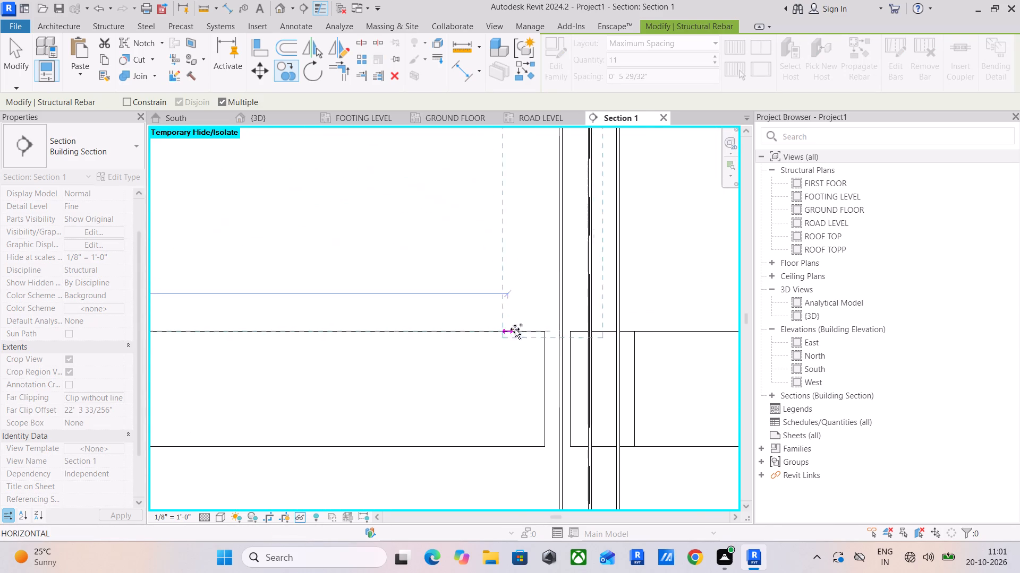
click(548, 332)
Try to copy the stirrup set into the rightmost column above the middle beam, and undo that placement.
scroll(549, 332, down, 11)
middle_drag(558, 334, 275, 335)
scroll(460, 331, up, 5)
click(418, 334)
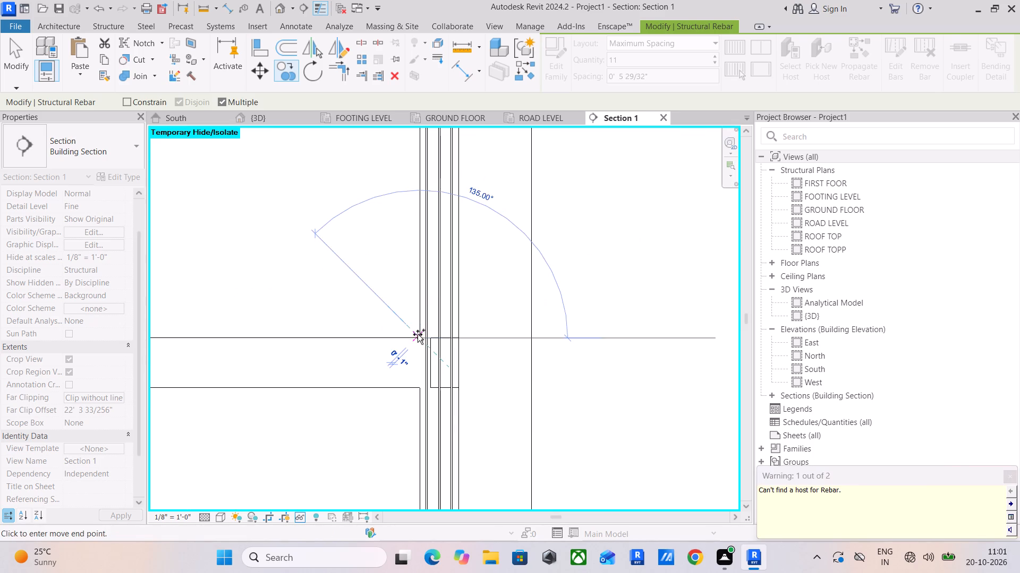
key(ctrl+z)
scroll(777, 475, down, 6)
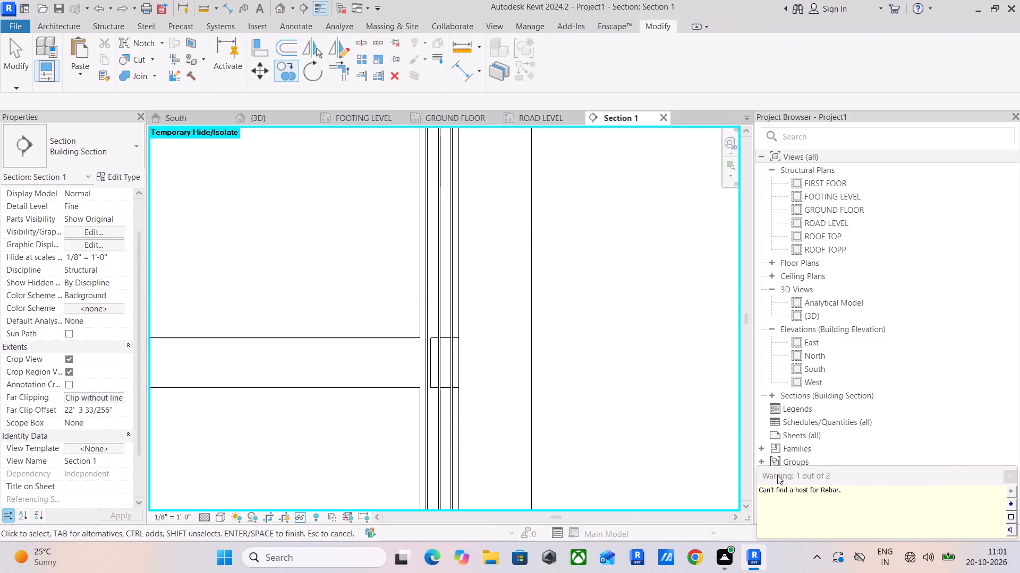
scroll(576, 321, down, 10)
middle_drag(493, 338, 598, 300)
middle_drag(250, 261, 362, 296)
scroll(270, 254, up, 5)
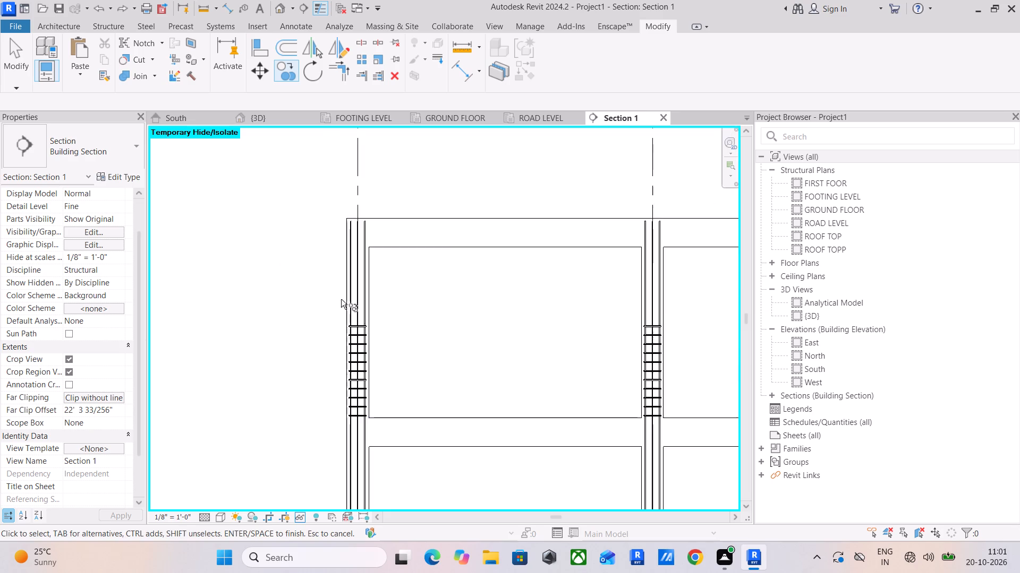
Stretch the leftmost column's top-storey stirrup set up to just below the underside of the roof beam.
scroll(341, 299, up, 12)
key(Escape)
click(354, 359)
scroll(337, 309, down, 3)
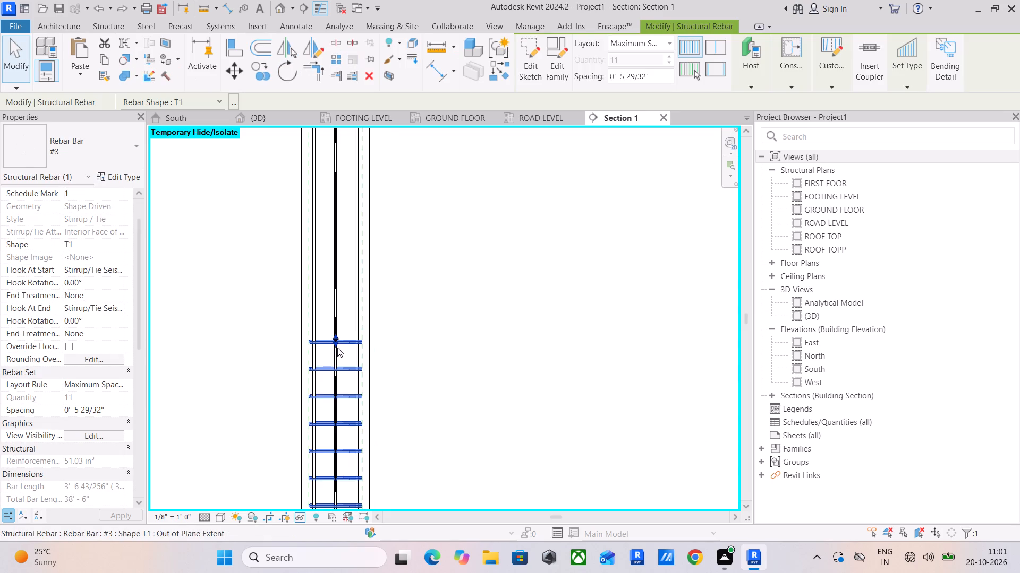
drag(336, 338, 351, 195)
middle_drag(351, 196, 343, 331)
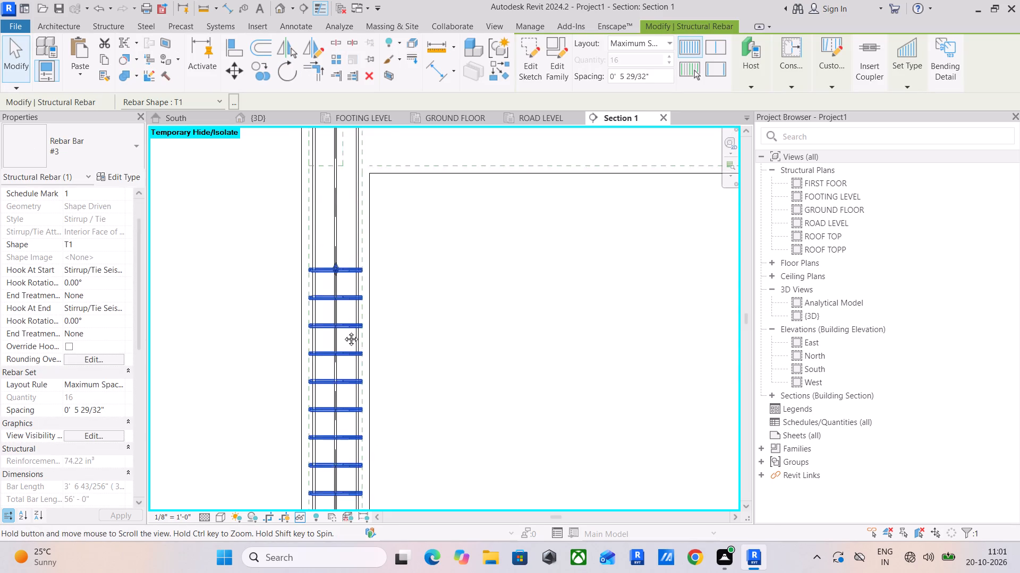
middle_drag(343, 331, 344, 364)
drag(327, 358, 330, 270)
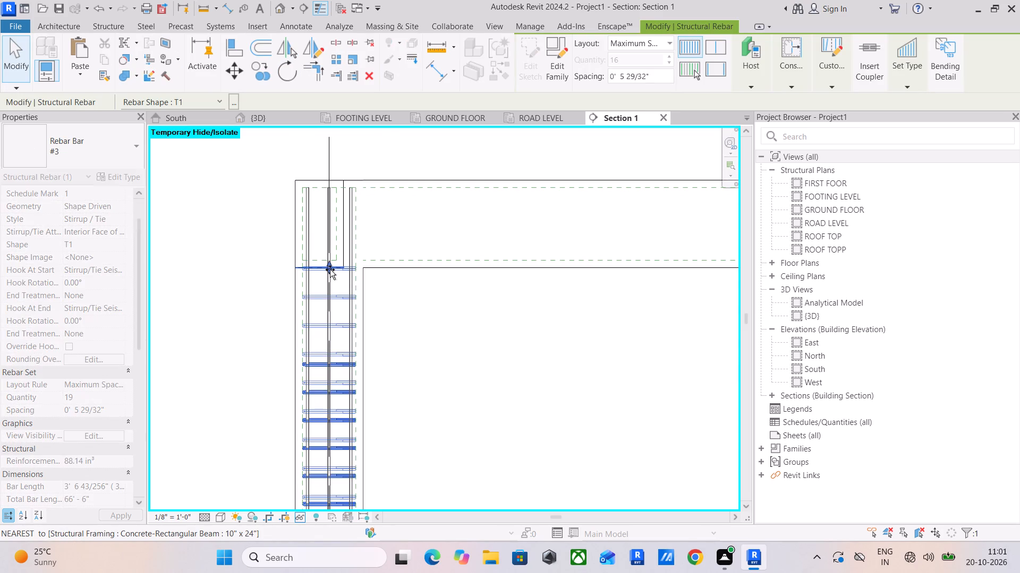
drag(330, 270, 330, 281)
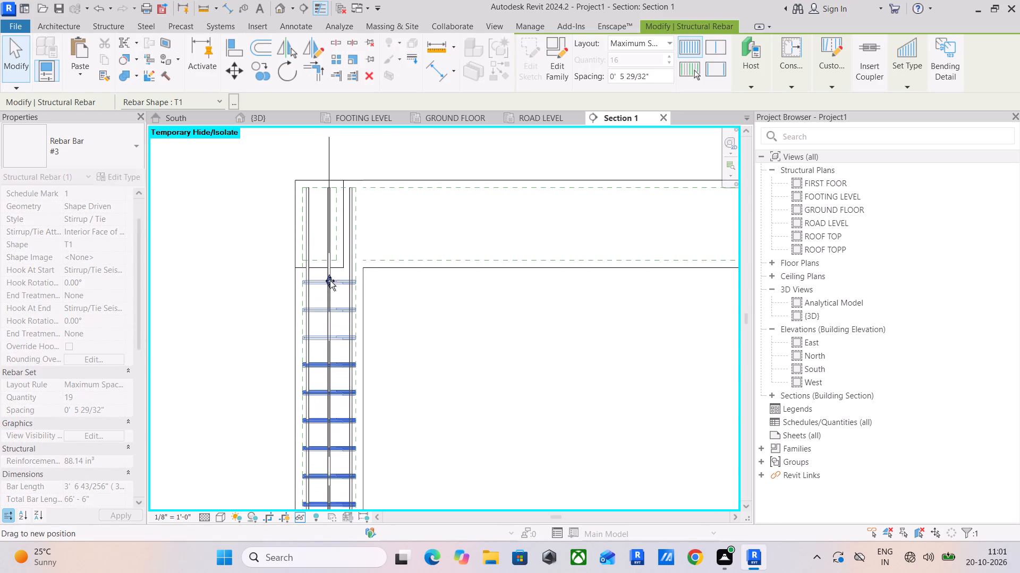
drag(330, 281, 331, 275)
click(474, 325)
Stretch the second column's top-storey stirrup set up to just below the underside of the roof beam.
scroll(478, 325, down, 5)
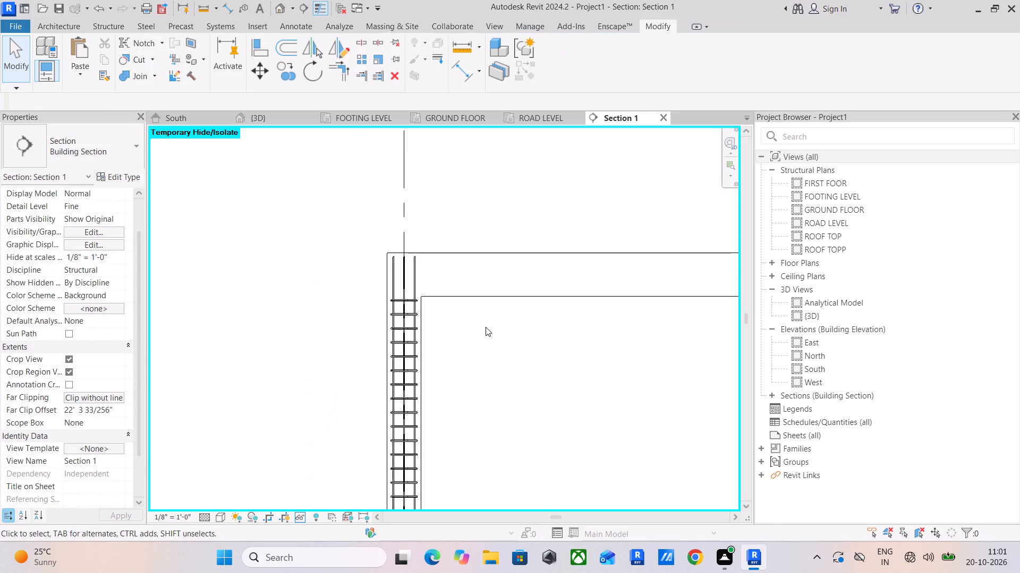
scroll(486, 327, down, 1)
middle_drag(546, 334, 157, 266)
click(411, 334)
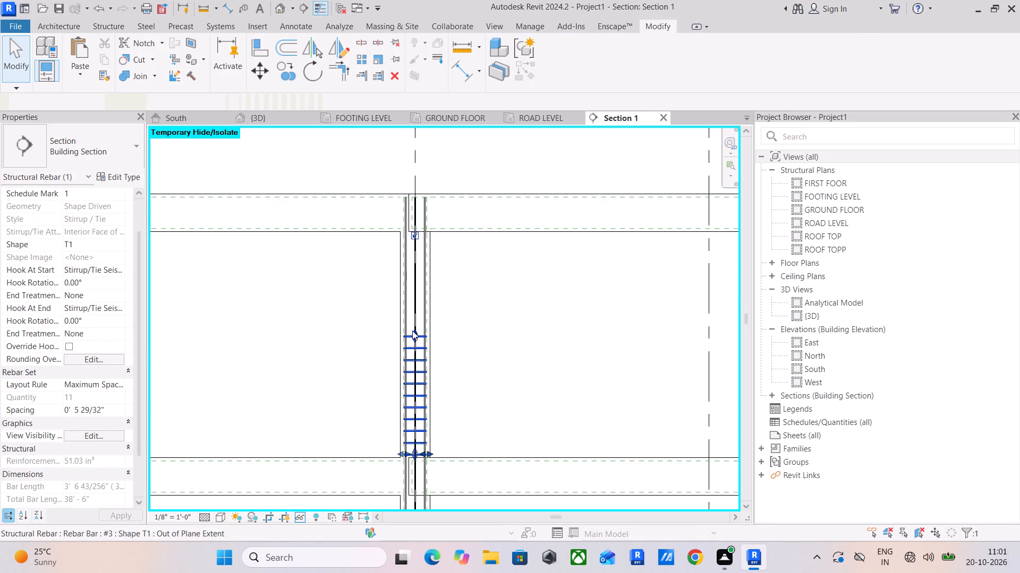
drag(413, 331, 415, 236)
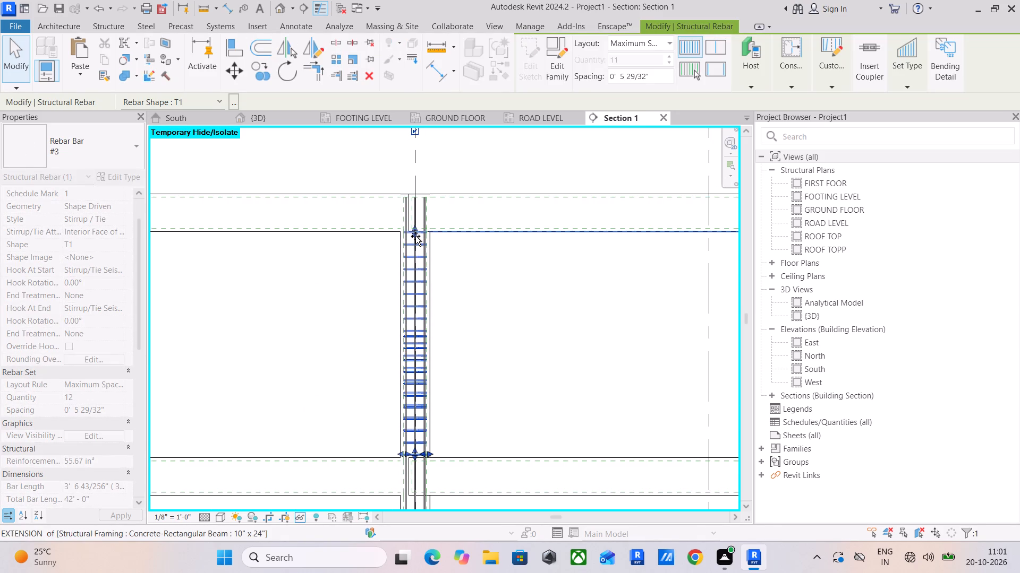
drag(415, 236, 415, 237)
drag(415, 237, 415, 239)
scroll(415, 239, up, 7)
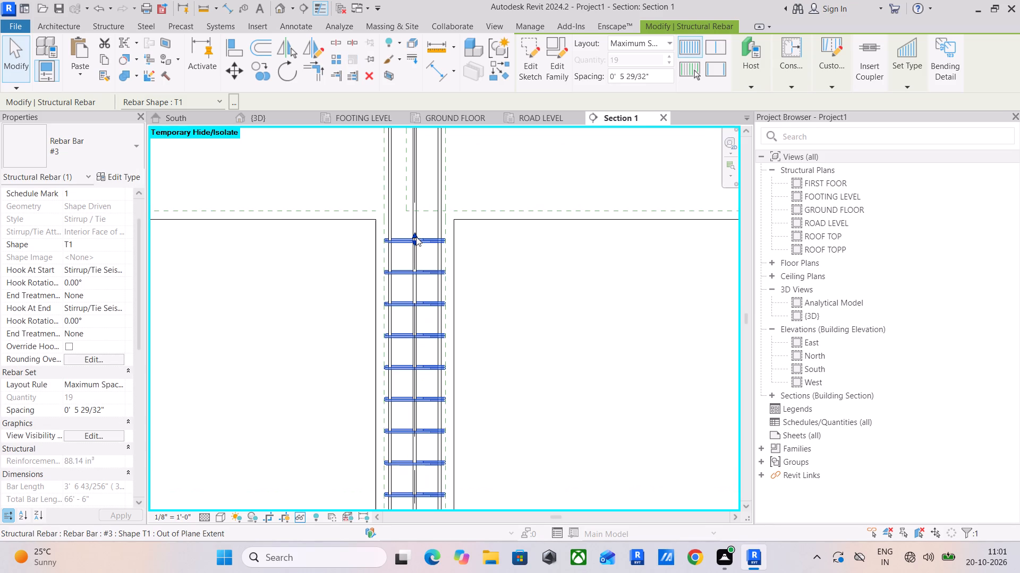
drag(413, 233, 414, 225)
Extend the third column's stirrup set above the middle beam up to just under the roof beam.
scroll(542, 267, down, 10)
middle_drag(588, 269, 285, 213)
scroll(348, 224, up, 1)
scroll(528, 281, up, 5)
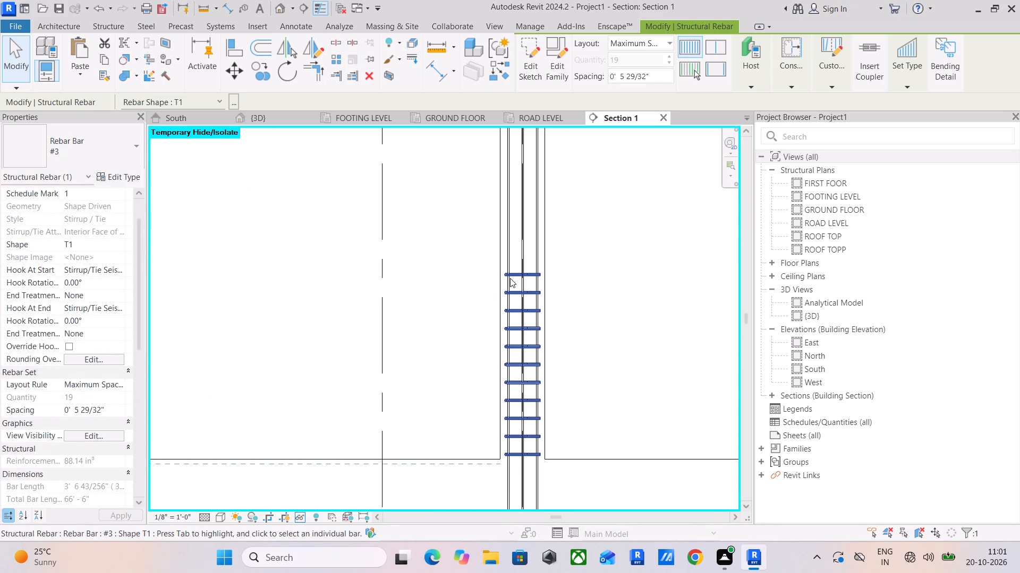
click(518, 273)
middle_drag(519, 270, 438, 337)
drag(440, 339, 447, 189)
scroll(447, 189, up, 3)
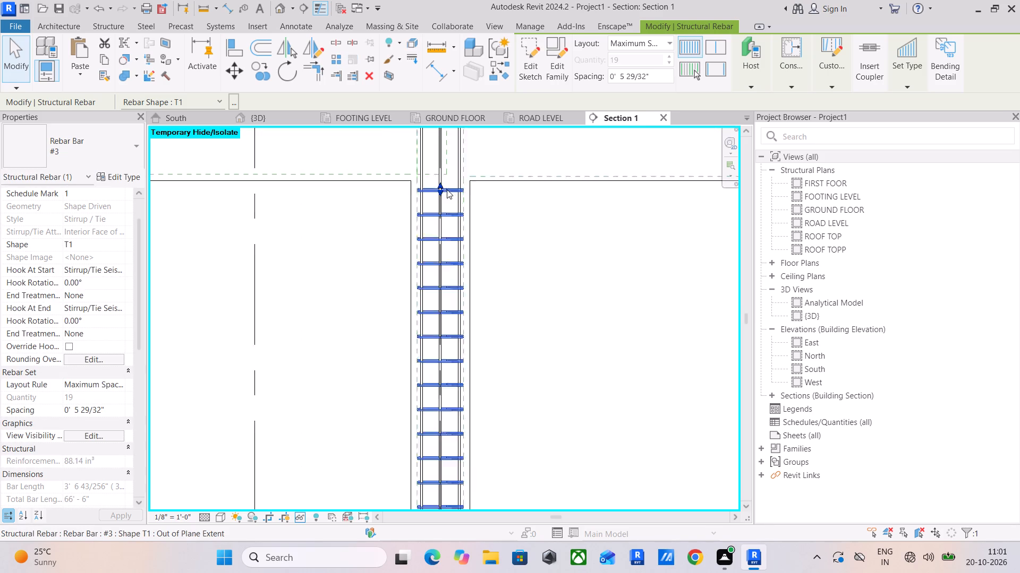
scroll(447, 189, up, 3)
click(436, 184)
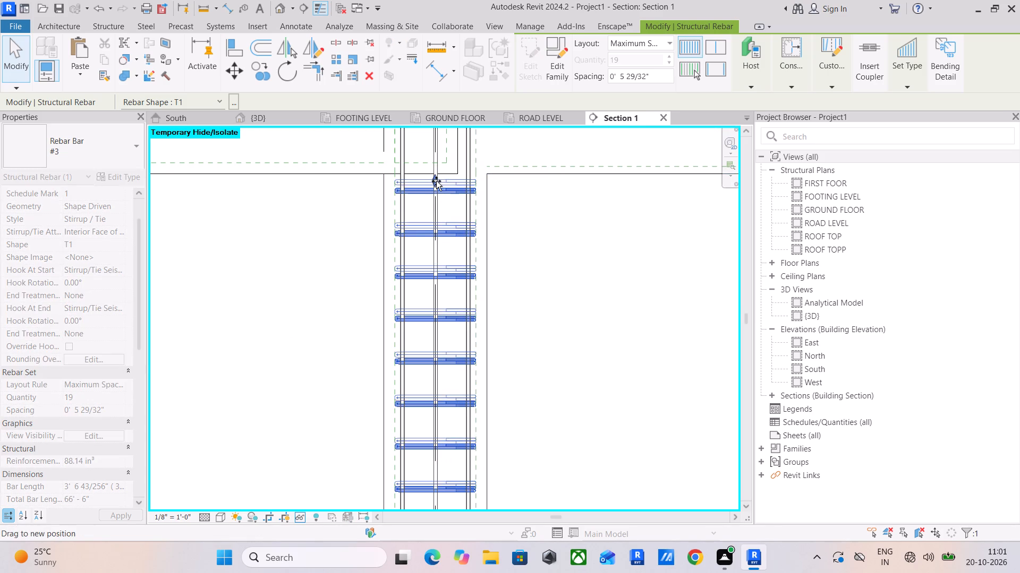
click(554, 245)
Extend the fourth column's stirrup set above the middle beam up to just under the roof beam.
scroll(554, 245, down, 13)
middle_drag(557, 245, 540, 220)
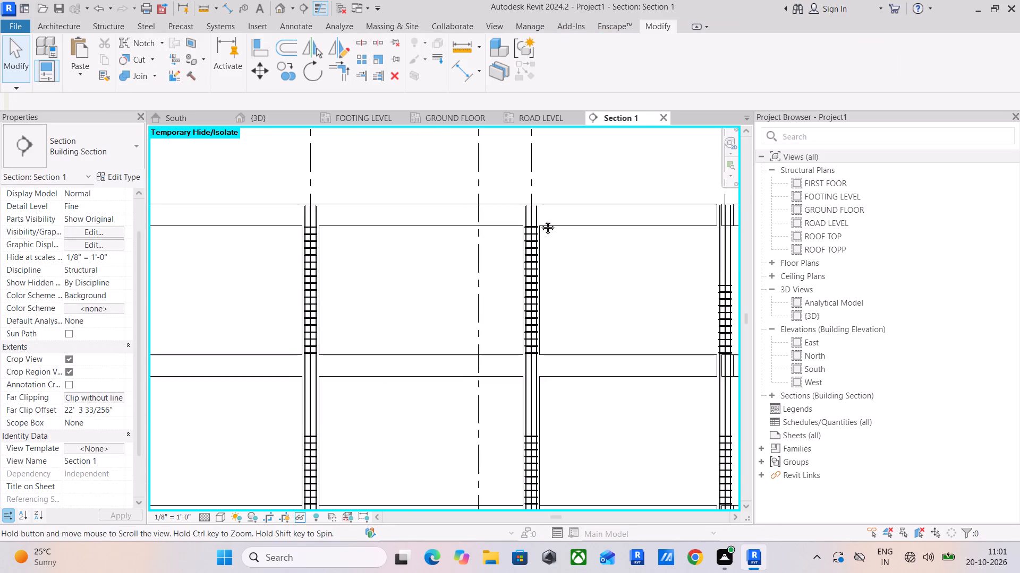
middle_drag(540, 220, 361, 192)
scroll(546, 256, up, 7)
click(506, 219)
middle_drag(505, 220, 492, 286)
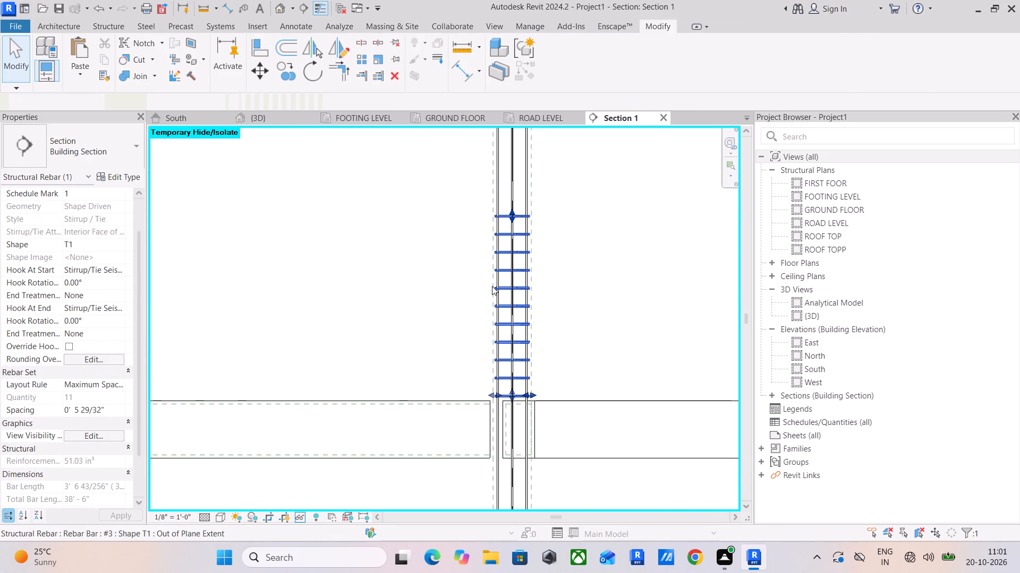
middle_drag(492, 286, 483, 340)
drag(489, 331, 488, 198)
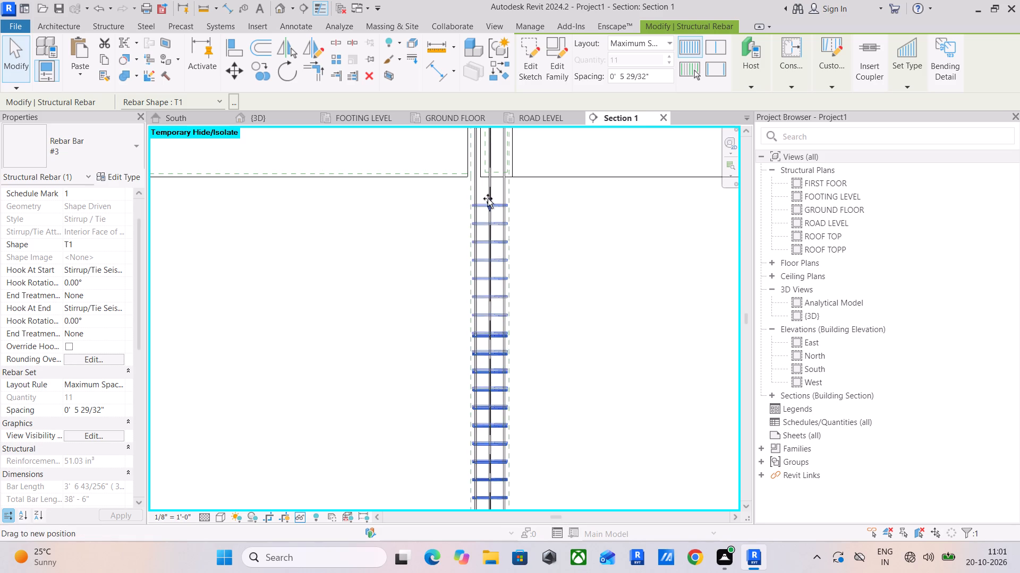
drag(488, 198, 488, 184)
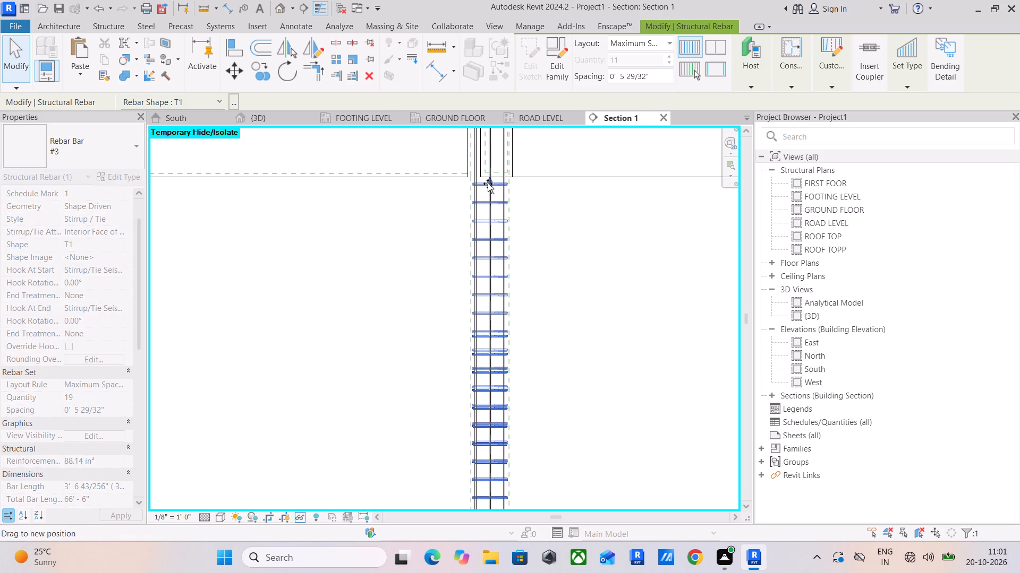
drag(488, 184, 488, 182)
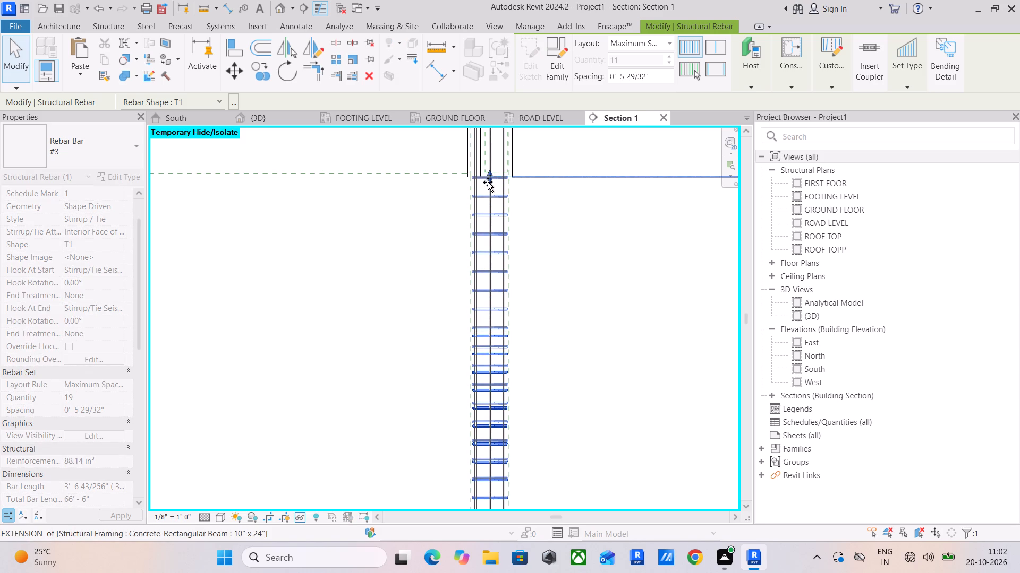
drag(488, 182, 489, 185)
click(575, 226)
Stretch the fourth column's stirrup set above the ground-floor beam up to just below the middle beam.
scroll(566, 256, down, 6)
middle_drag(562, 296, 551, 210)
scroll(515, 363, up, 6)
click(524, 400)
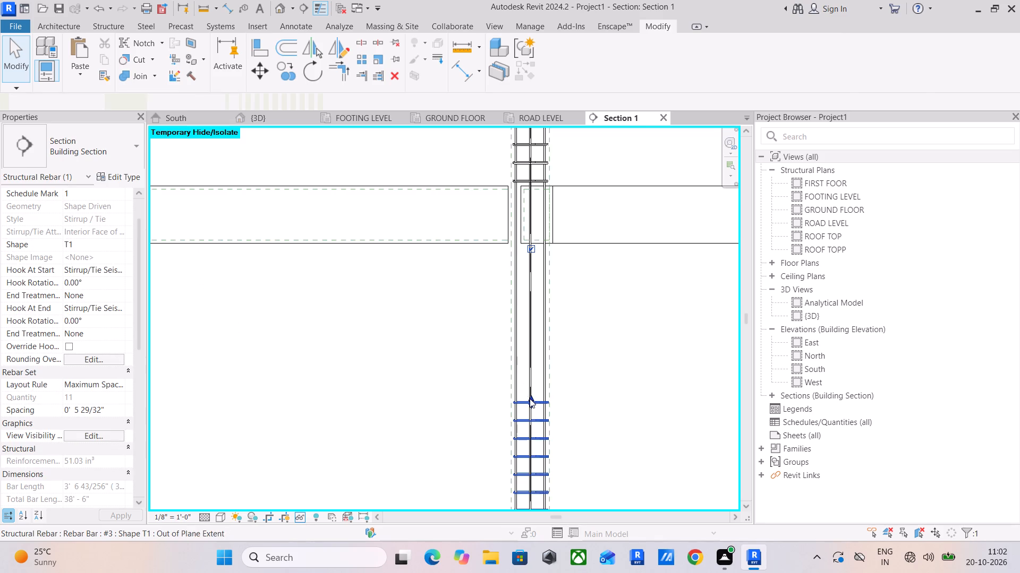
drag(530, 398, 520, 250)
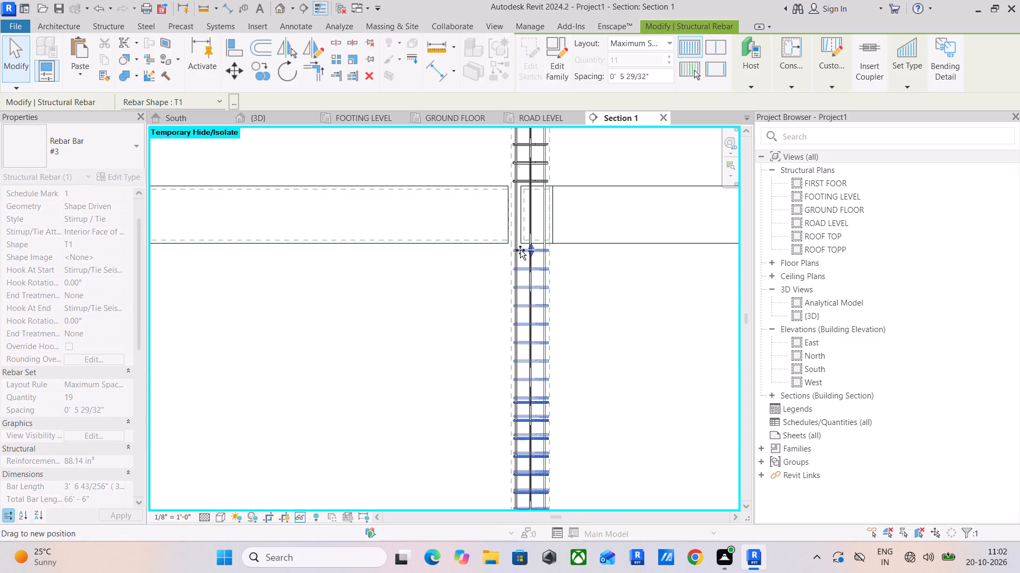
drag(520, 250, 522, 251)
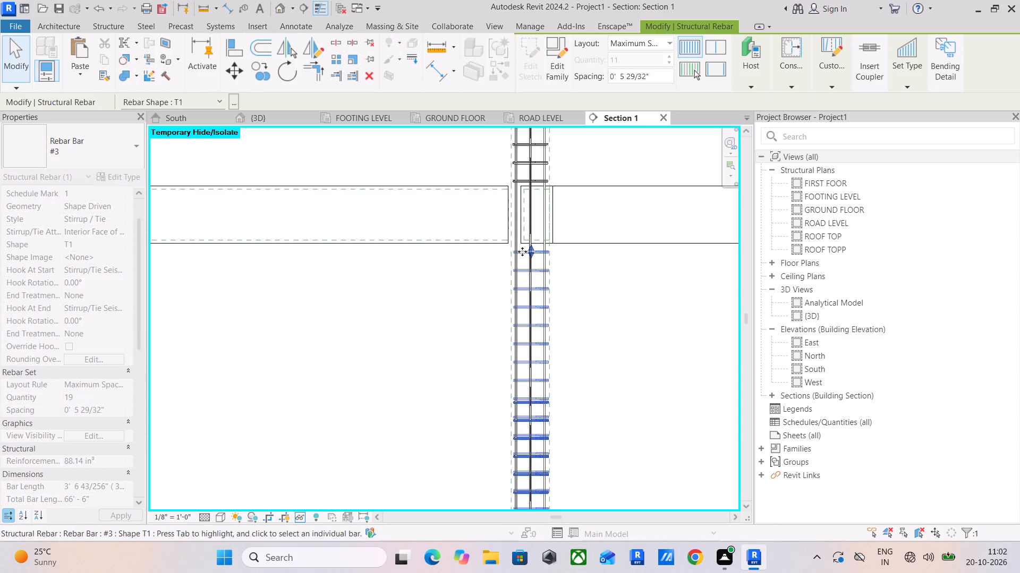
click(381, 308)
Stretch the third column's stirrup set above the ground-floor beam up to just below the middle beam.
scroll(381, 308, down, 6)
middle_drag(387, 317, 564, 318)
scroll(358, 354, up, 5)
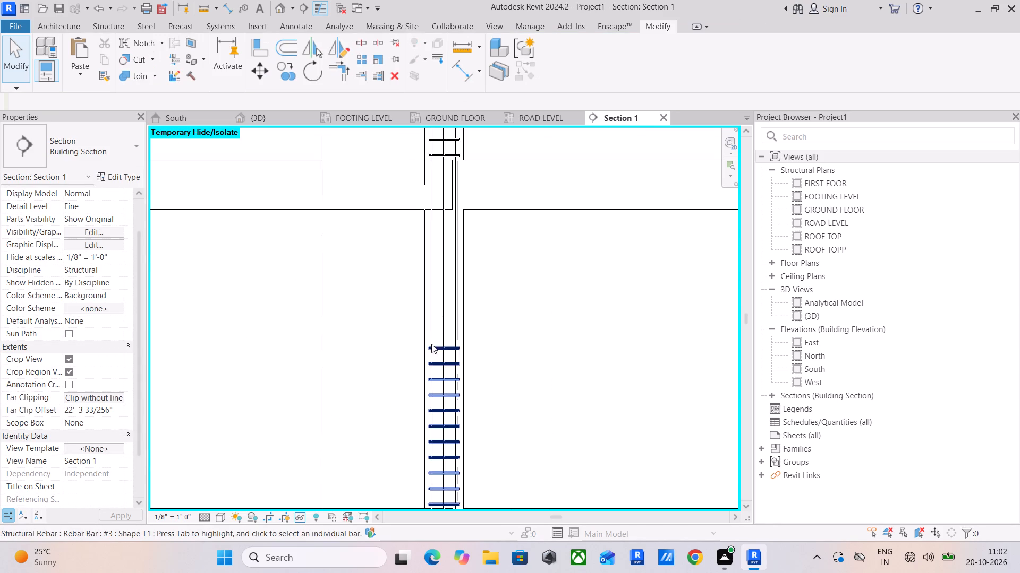
click(434, 346)
drag(444, 344, 447, 232)
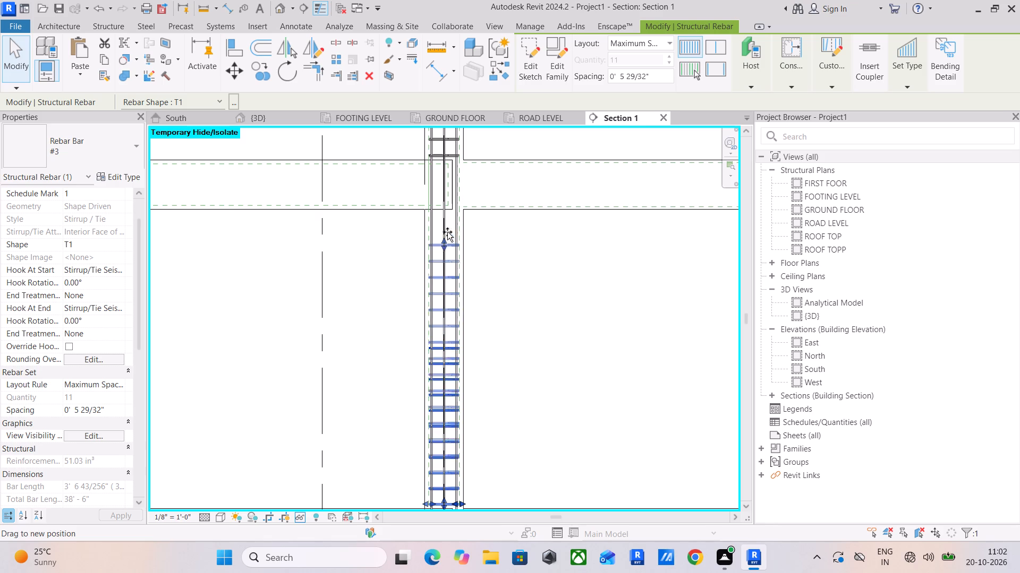
drag(447, 232, 447, 217)
click(377, 263)
Extend the second column's stirrup set between the ground-floor and middle beams up to the middle beam's underside.
scroll(367, 293, down, 6)
middle_drag(368, 303, 562, 307)
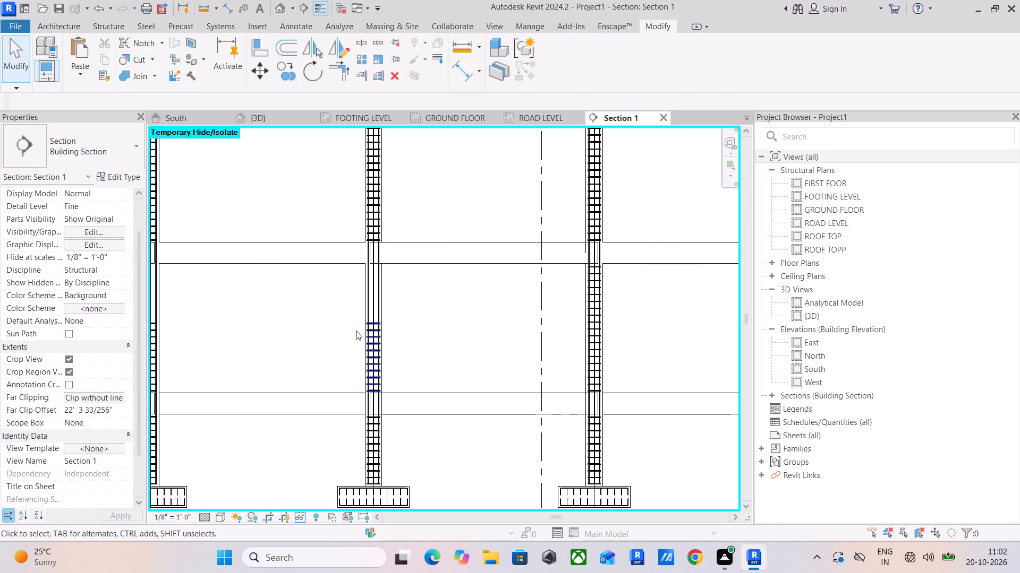
scroll(397, 327, up, 5)
click(352, 318)
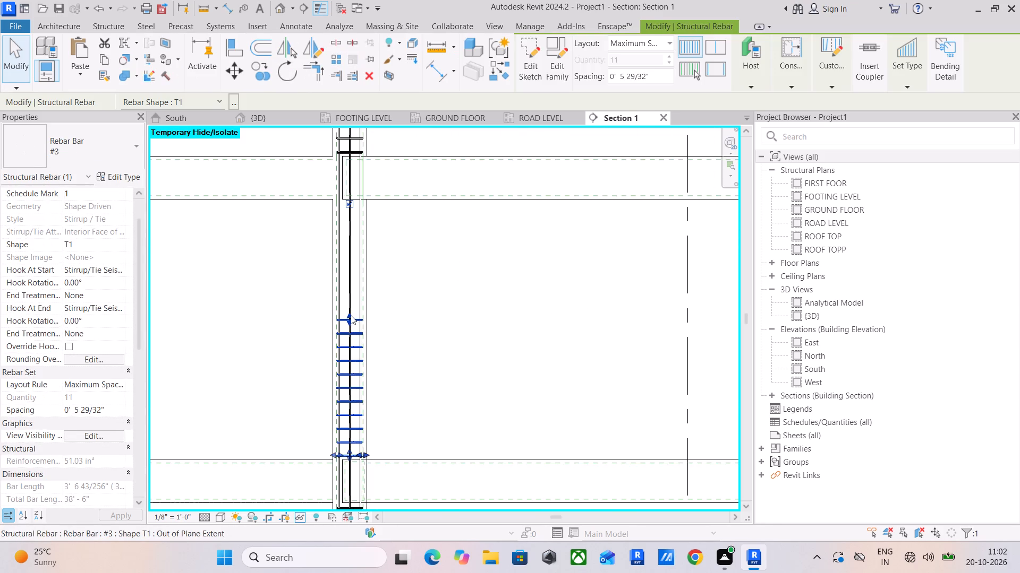
drag(351, 315, 361, 204)
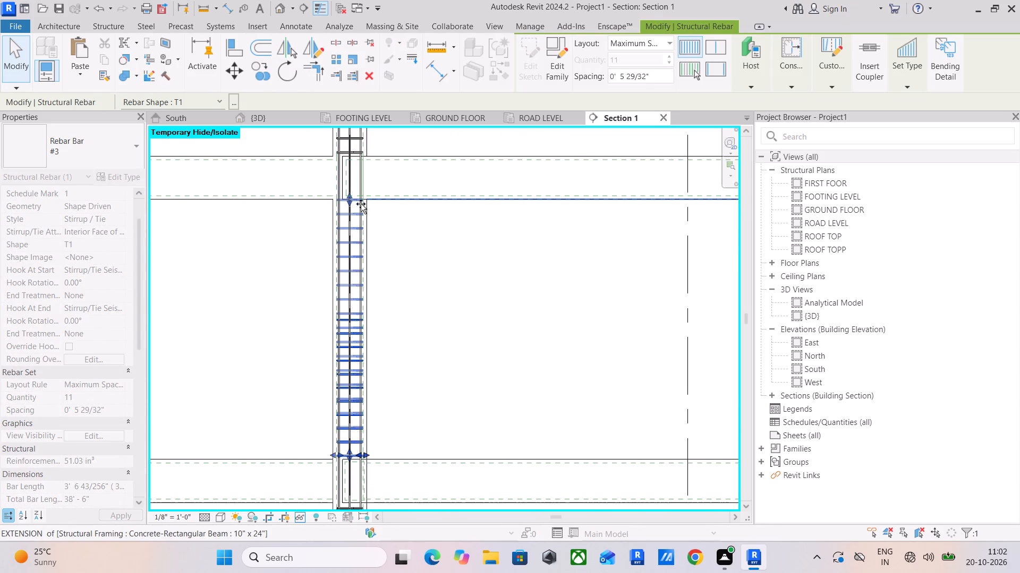
drag(361, 204, 361, 205)
click(273, 271)
Extend the leftmost column's stirrup set above the ground-floor beam up to slightly below the middle beam's underside.
scroll(275, 282, down, 5)
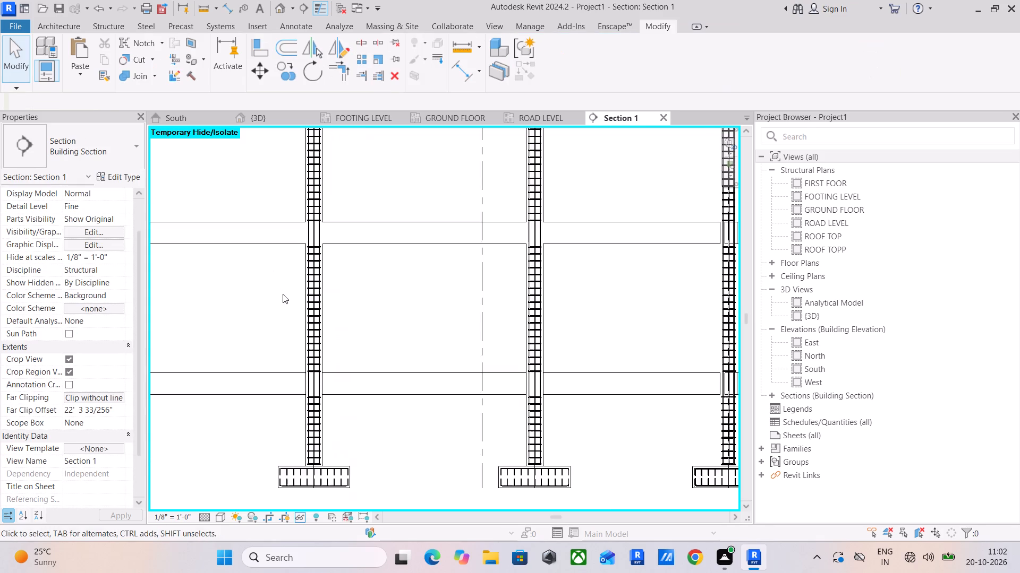
middle_drag(285, 295, 659, 303)
scroll(467, 308, up, 5)
click(467, 313)
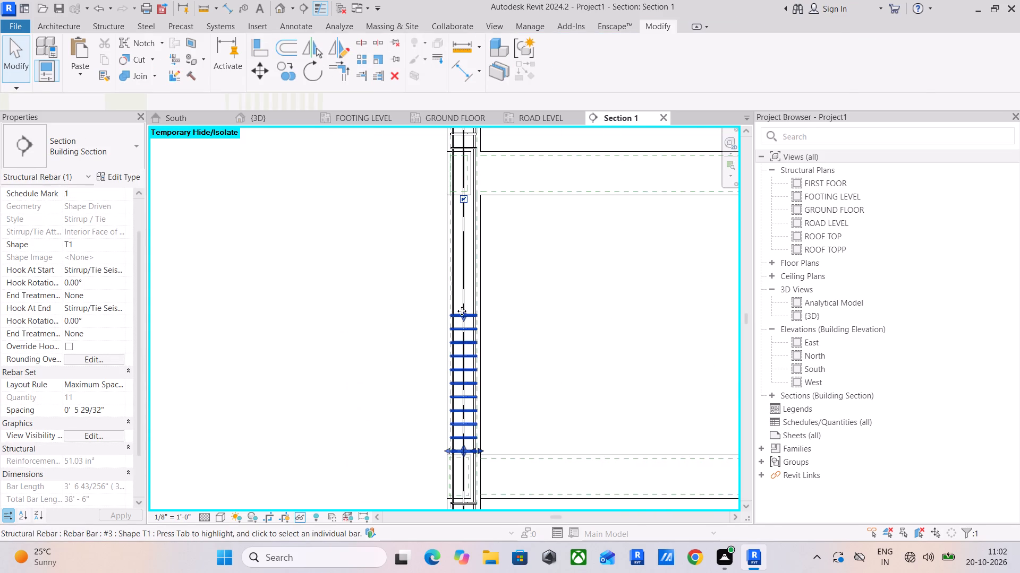
drag(462, 312, 473, 202)
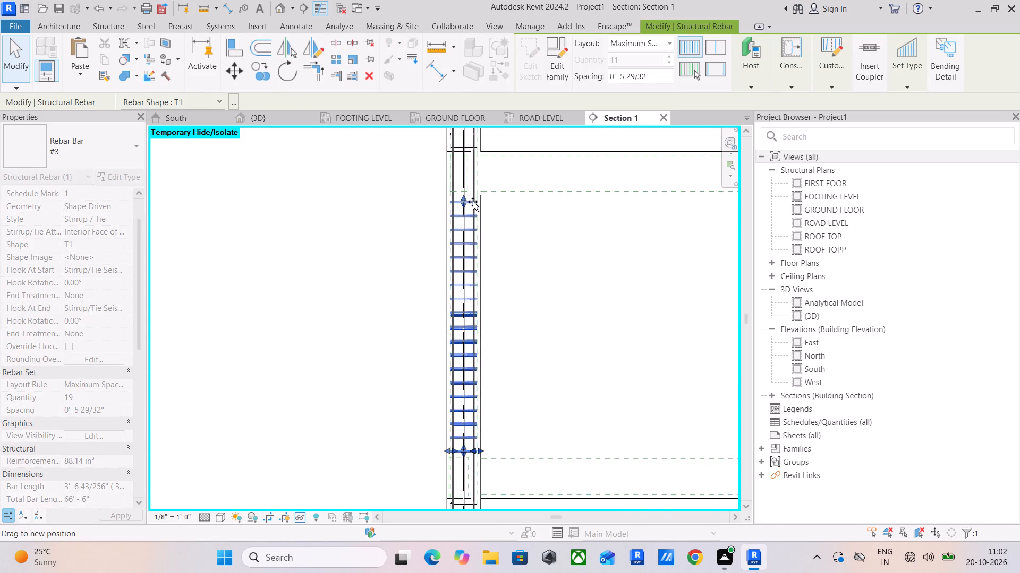
drag(473, 202, 474, 200)
click(559, 243)
scroll(454, 183, up, 5)
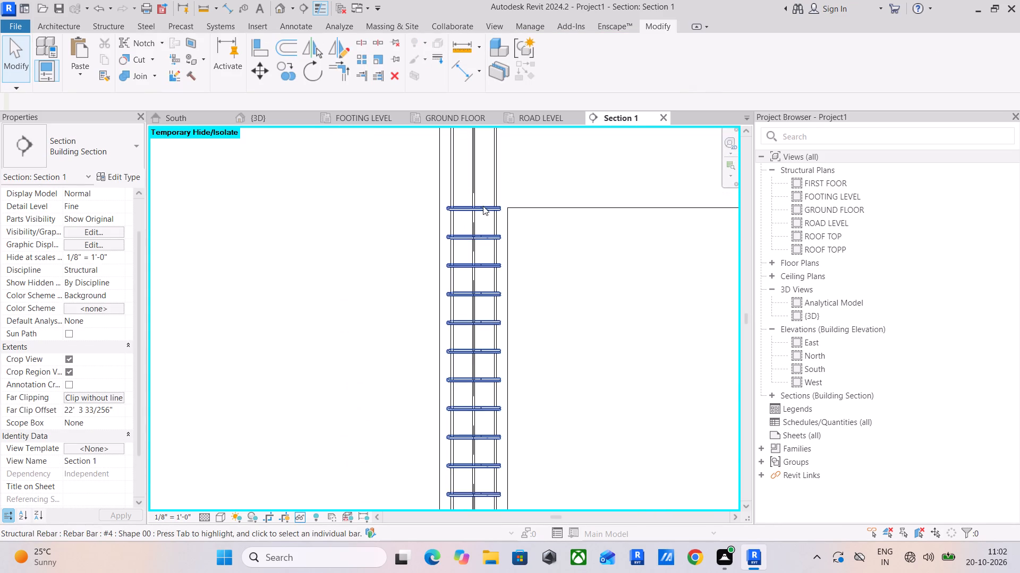
click(483, 209)
drag(473, 202, 474, 217)
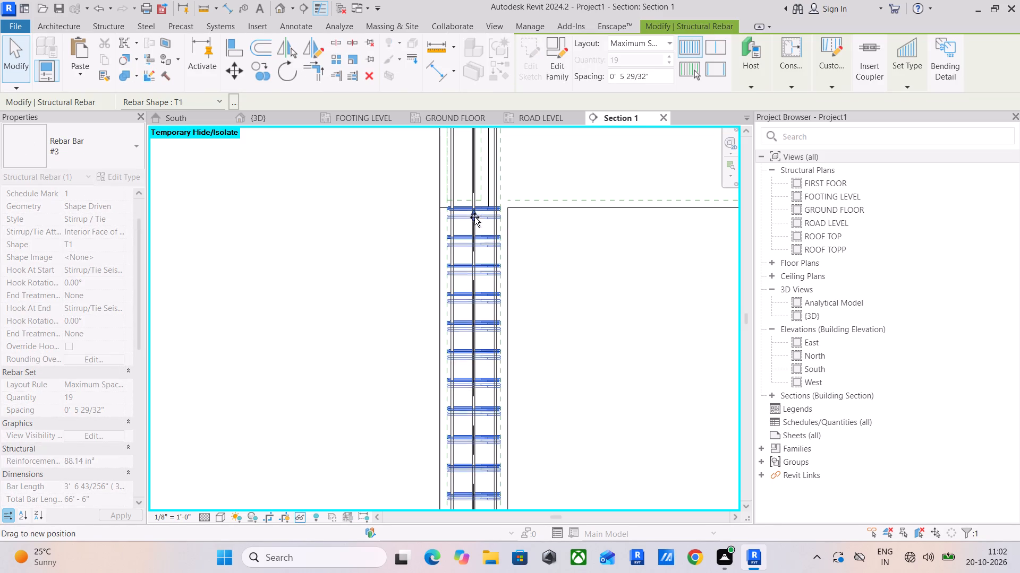
drag(474, 217, 474, 215)
click(606, 247)
Examine the stirrup sets at the column-beam joints and down to the footings along the section.
scroll(517, 261, down, 10)
middle_drag(571, 281, 469, 219)
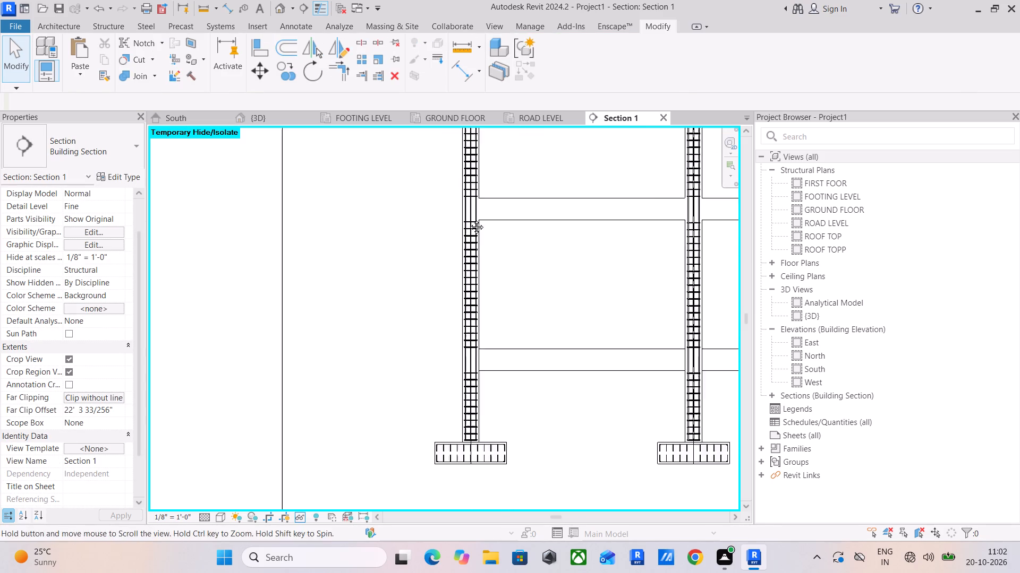
middle_drag(469, 219, 426, 203)
scroll(420, 205, up, 1)
scroll(536, 301, down, 4)
middle_drag(569, 300, 383, 282)
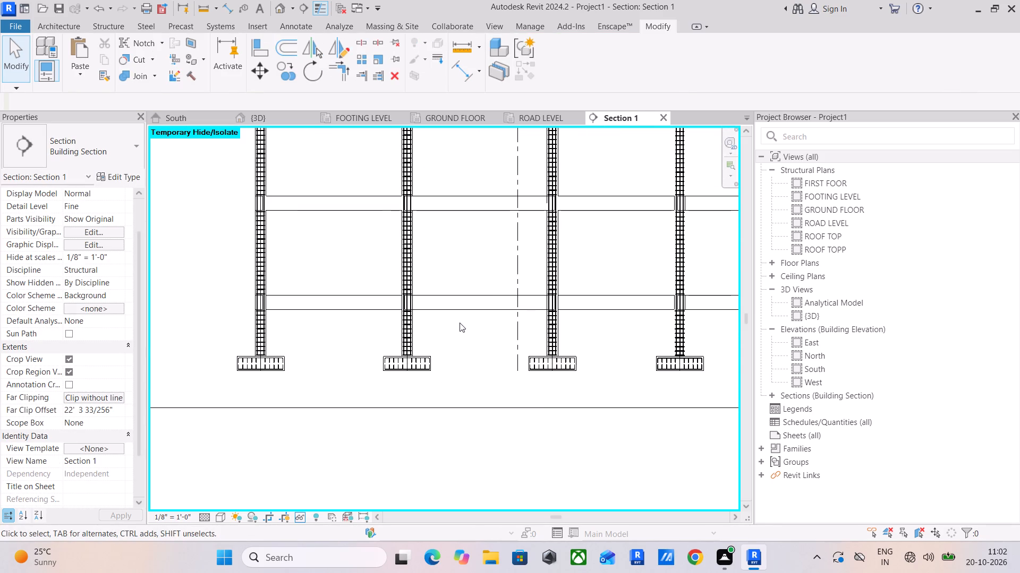
scroll(403, 306, up, 11)
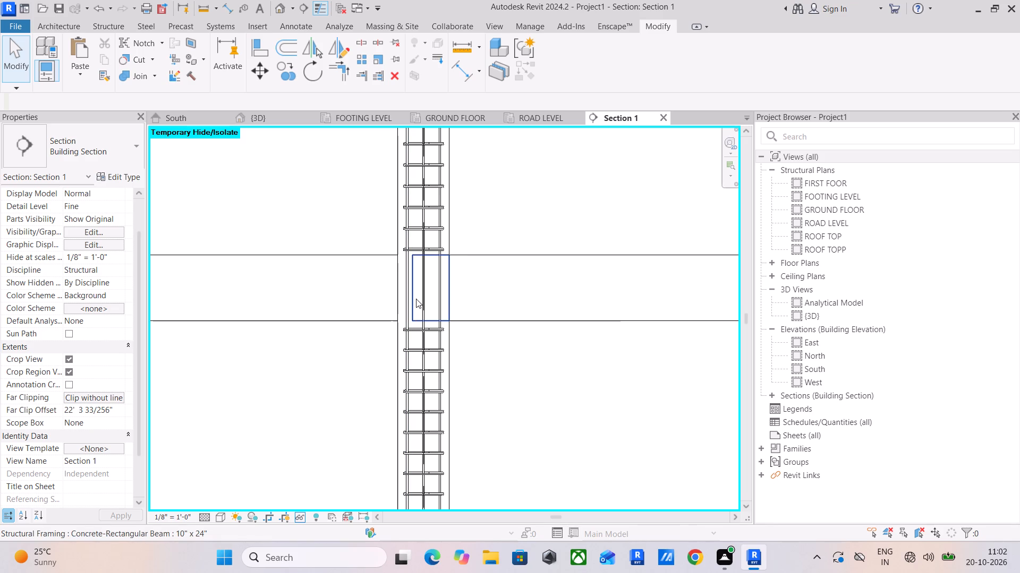
scroll(486, 311, down, 6)
middle_drag(500, 311, 474, 232)
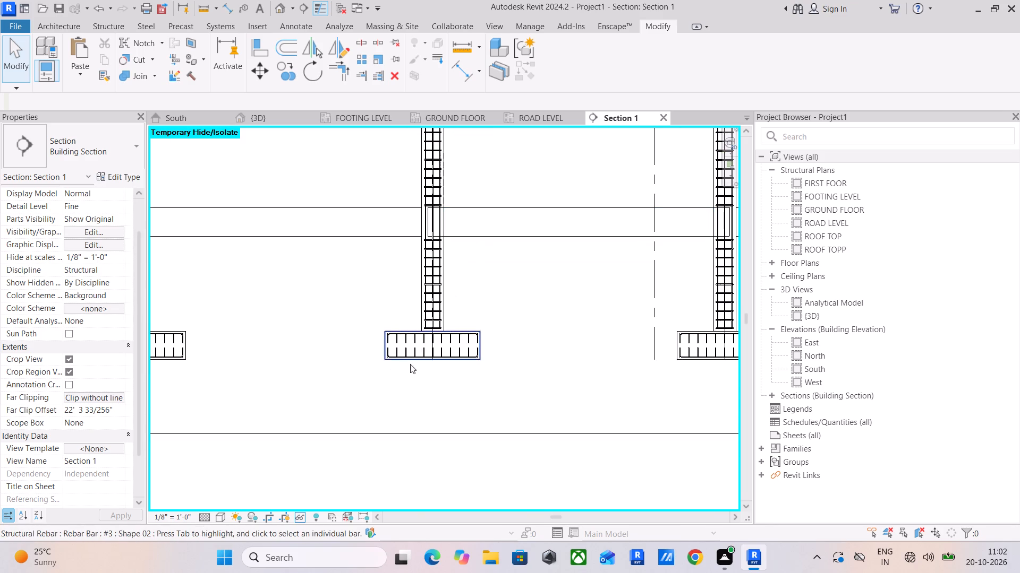
scroll(403, 357, down, 4)
middle_drag(460, 359, 356, 344)
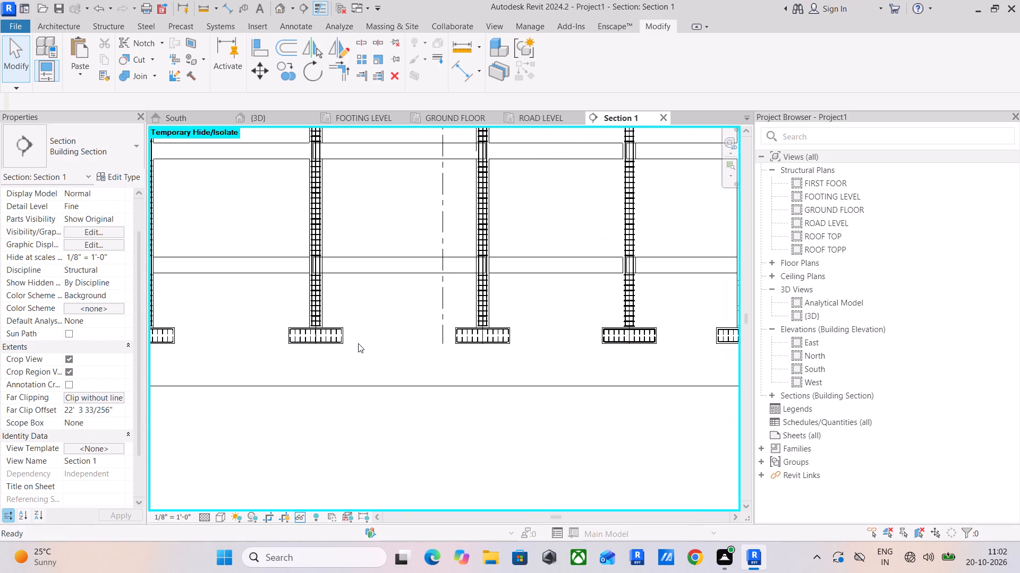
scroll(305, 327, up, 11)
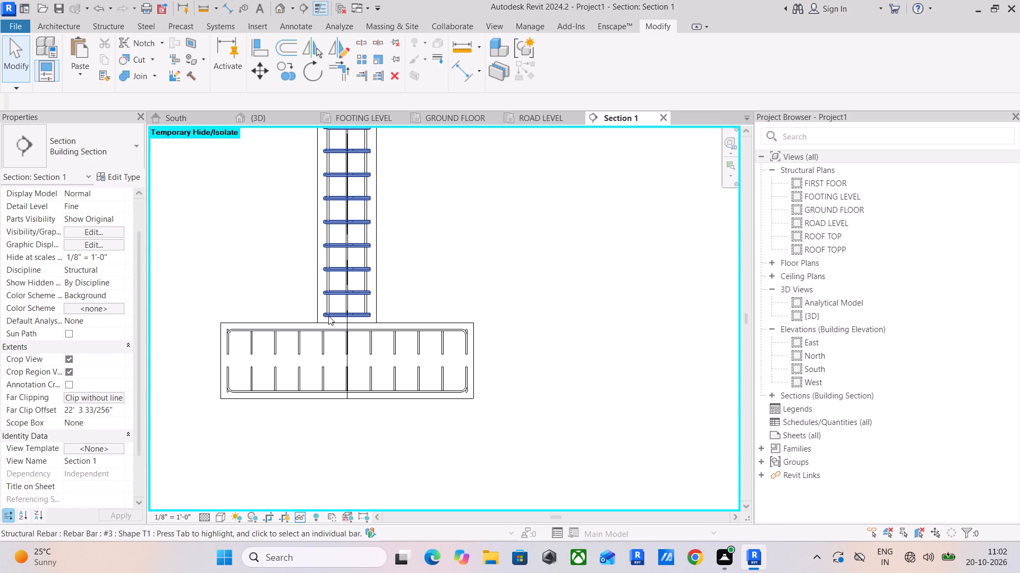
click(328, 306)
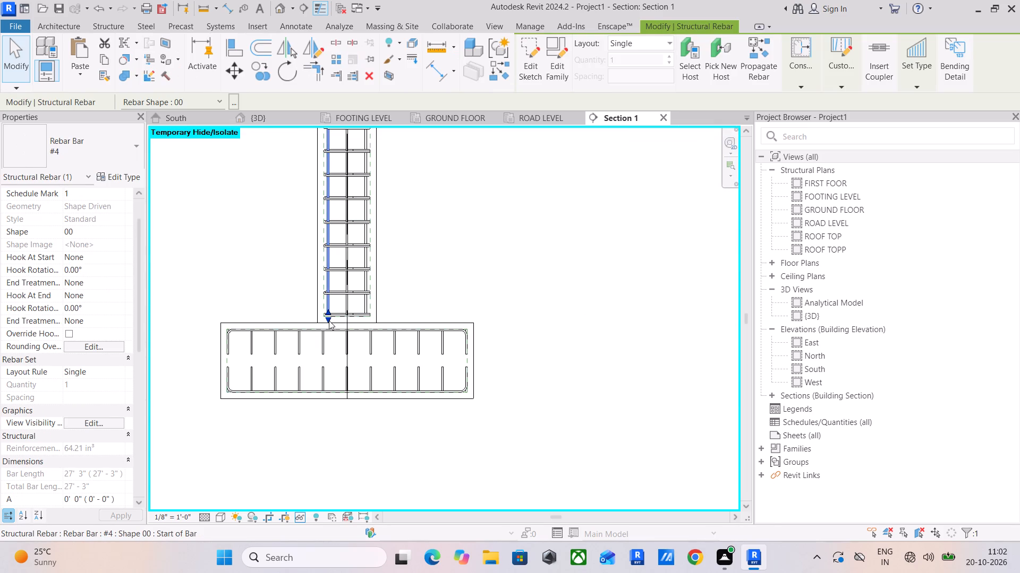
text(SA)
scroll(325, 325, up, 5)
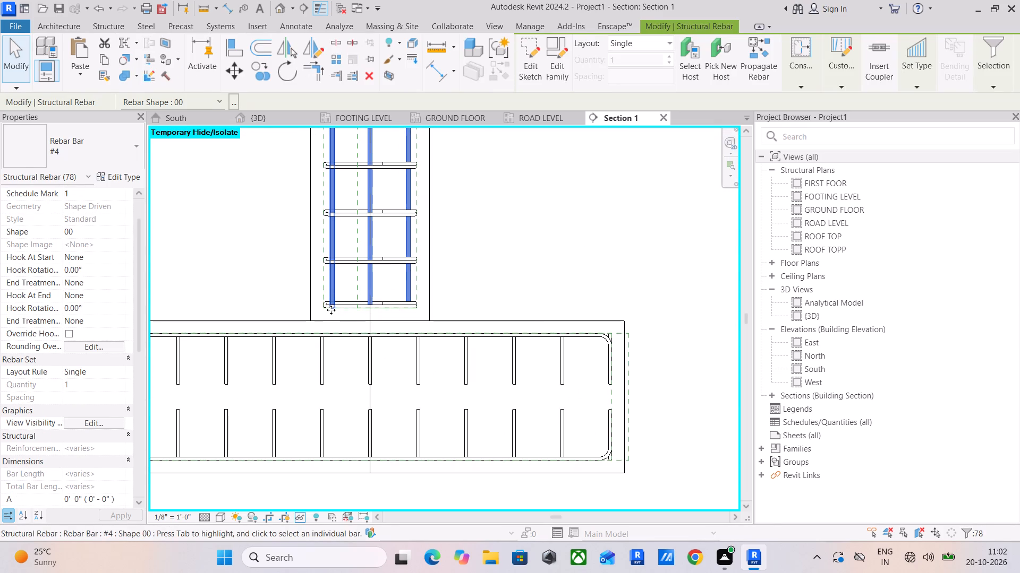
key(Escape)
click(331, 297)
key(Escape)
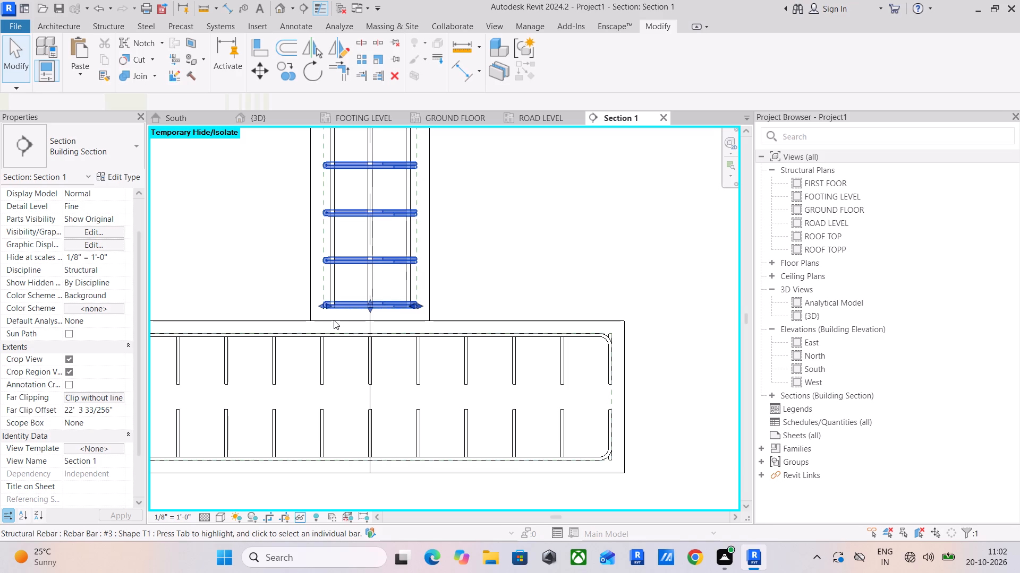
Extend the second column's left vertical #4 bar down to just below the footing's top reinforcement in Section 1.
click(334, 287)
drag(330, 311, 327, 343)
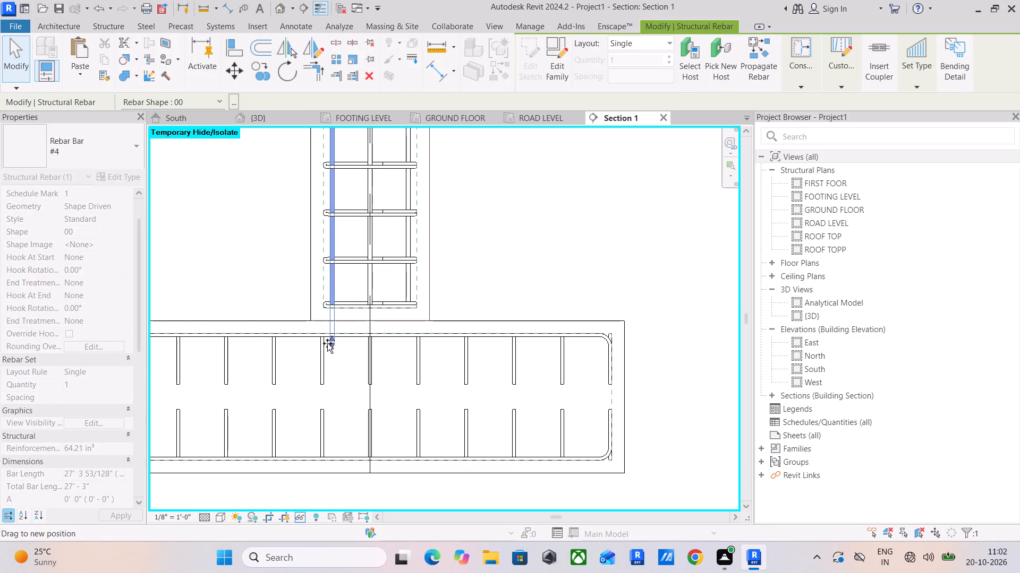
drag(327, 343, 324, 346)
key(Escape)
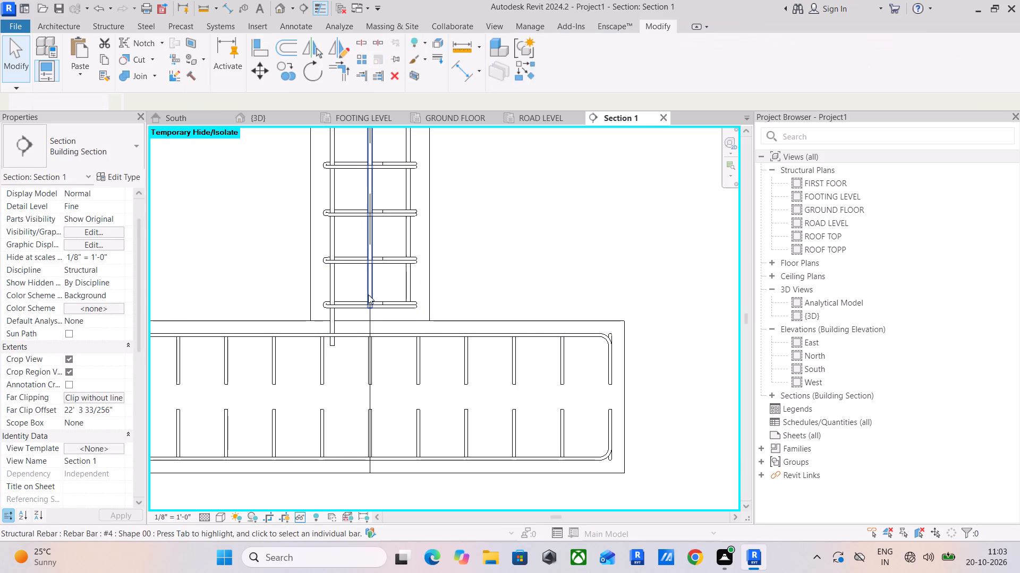
Extend the second column's middle vertical #4 bar down to the footing's bottom reinforcement.
click(368, 290)
drag(368, 312, 368, 354)
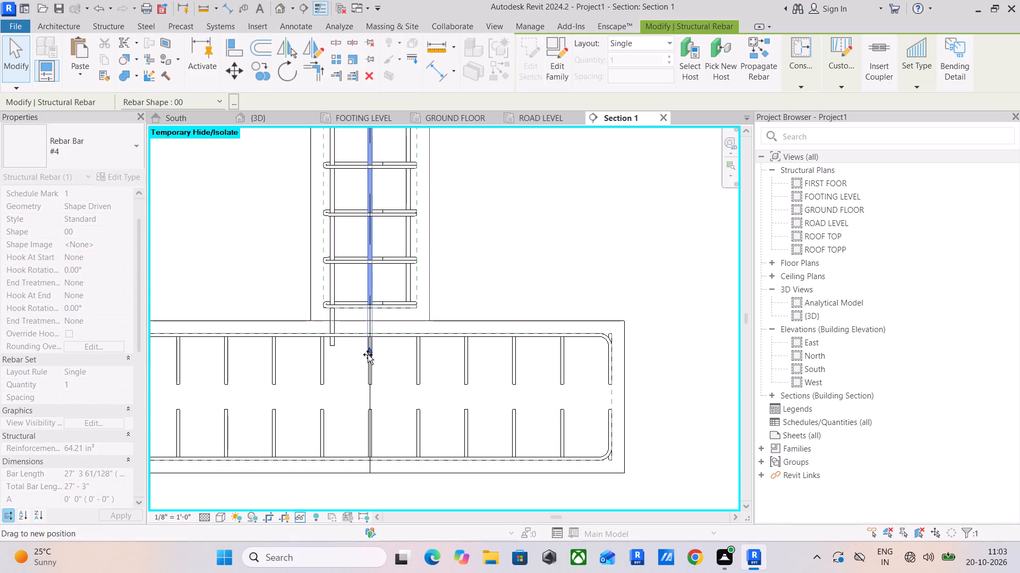
drag(368, 354, 373, 396)
drag(373, 396, 375, 458)
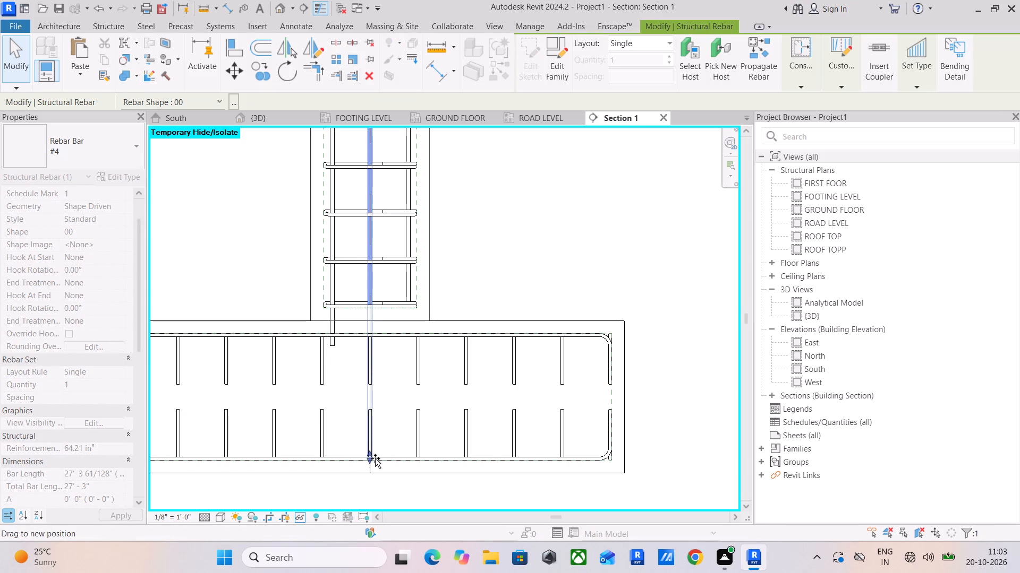
drag(375, 458, 374, 465)
drag(374, 465, 376, 462)
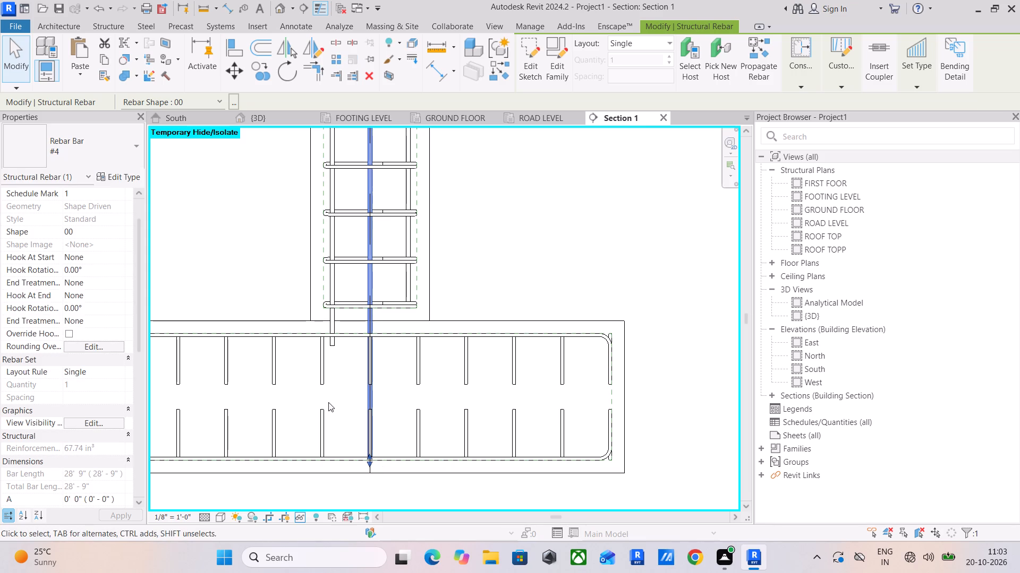
Extend the second column's left and right vertical #4 bars down to the footing's bottom reinforcement.
click(331, 347)
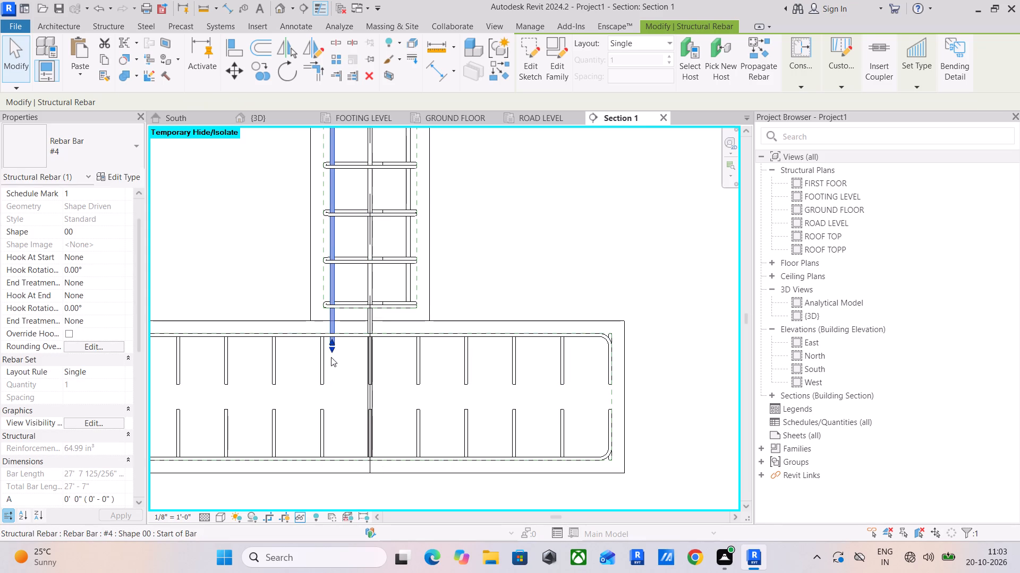
drag(331, 350, 336, 462)
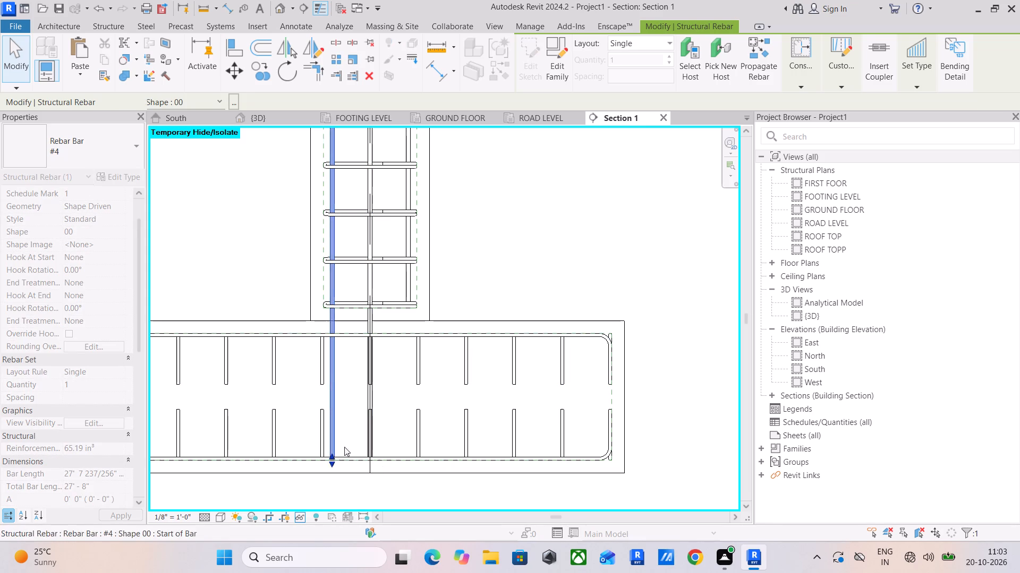
click(344, 429)
click(409, 289)
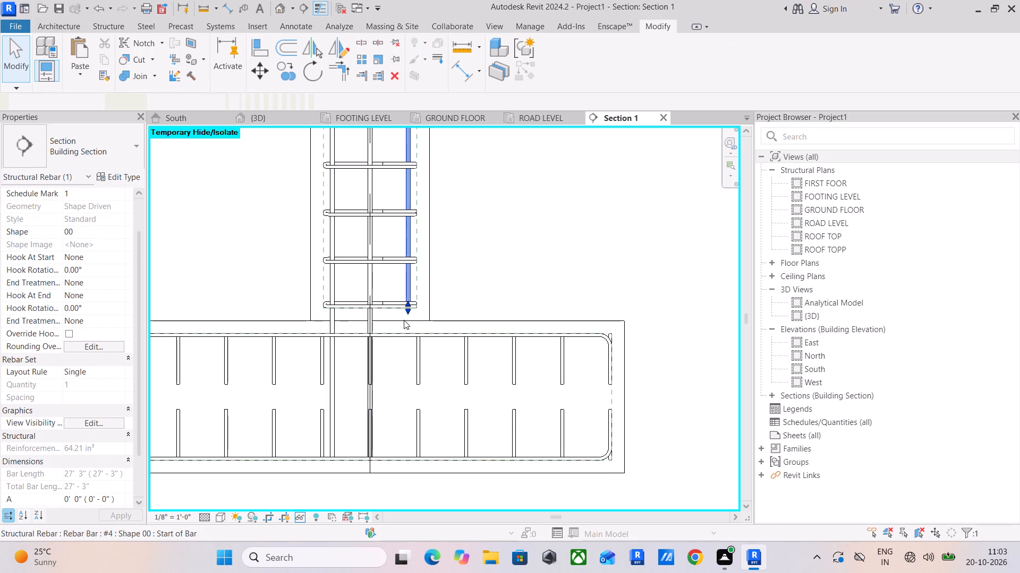
drag(407, 312, 391, 461)
click(396, 422)
Fine-tune the lower end of the second column's middle vertical bar at the footing's bottom reinforcement.
click(370, 318)
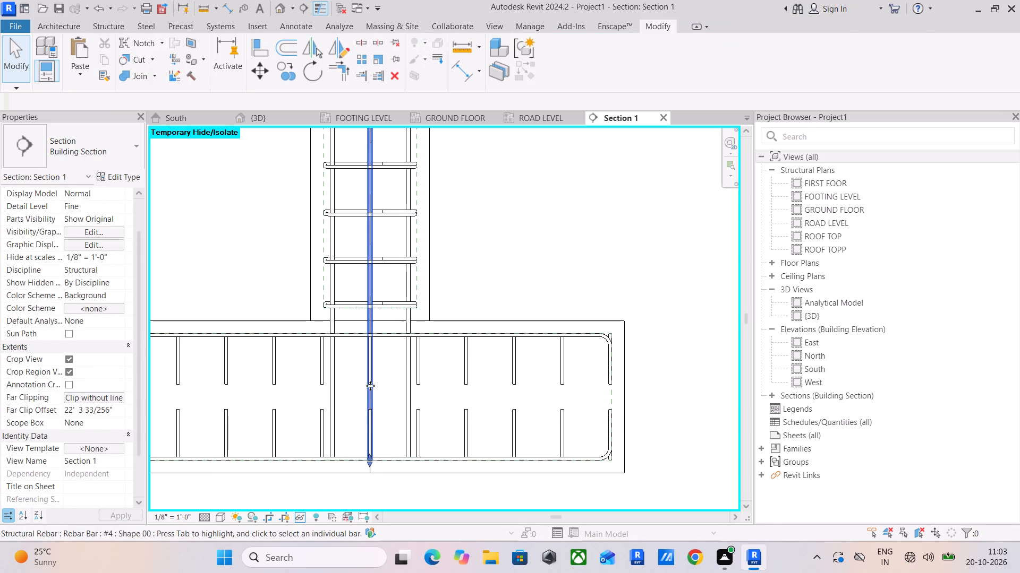
click(370, 464)
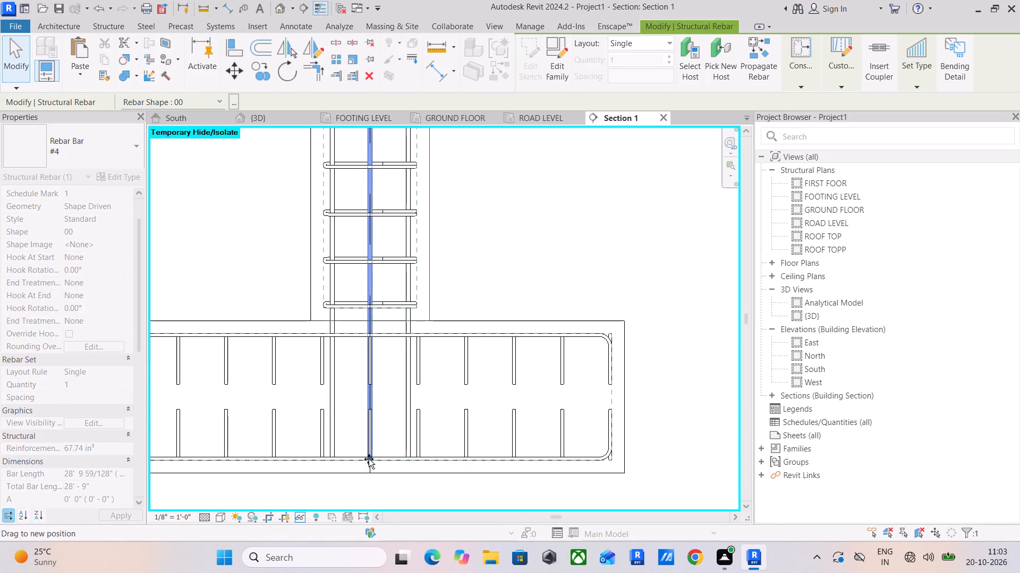
click(386, 407)
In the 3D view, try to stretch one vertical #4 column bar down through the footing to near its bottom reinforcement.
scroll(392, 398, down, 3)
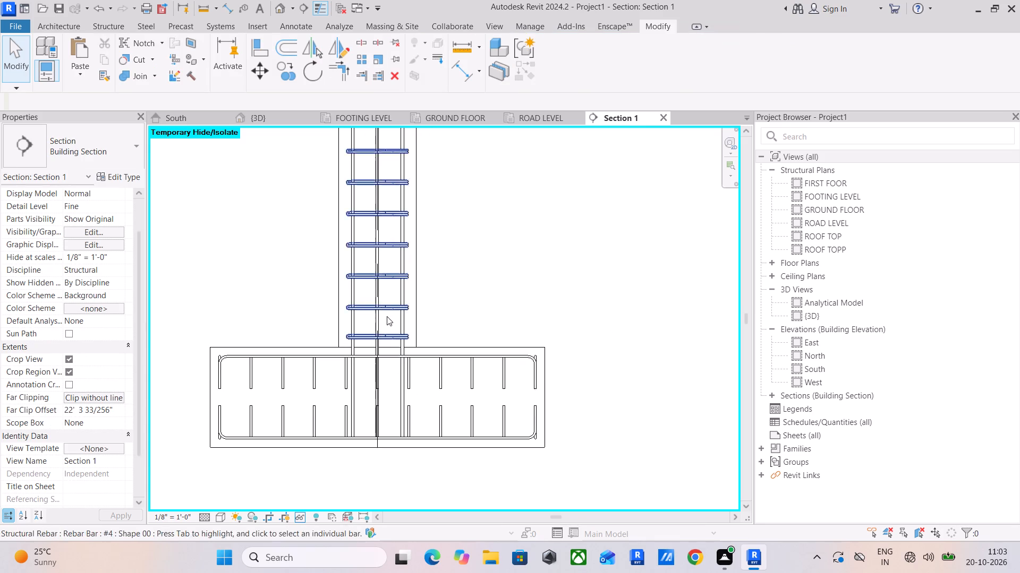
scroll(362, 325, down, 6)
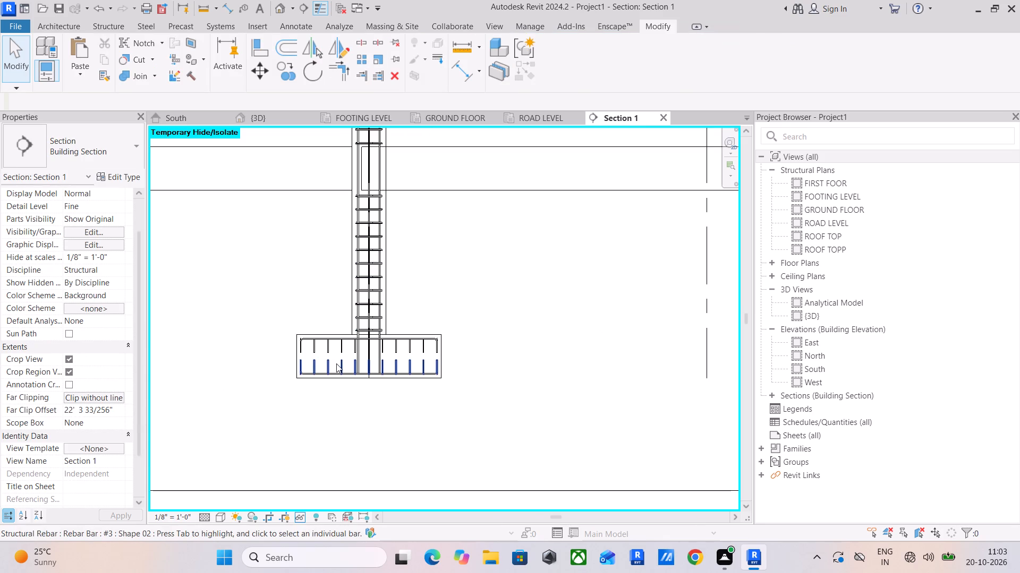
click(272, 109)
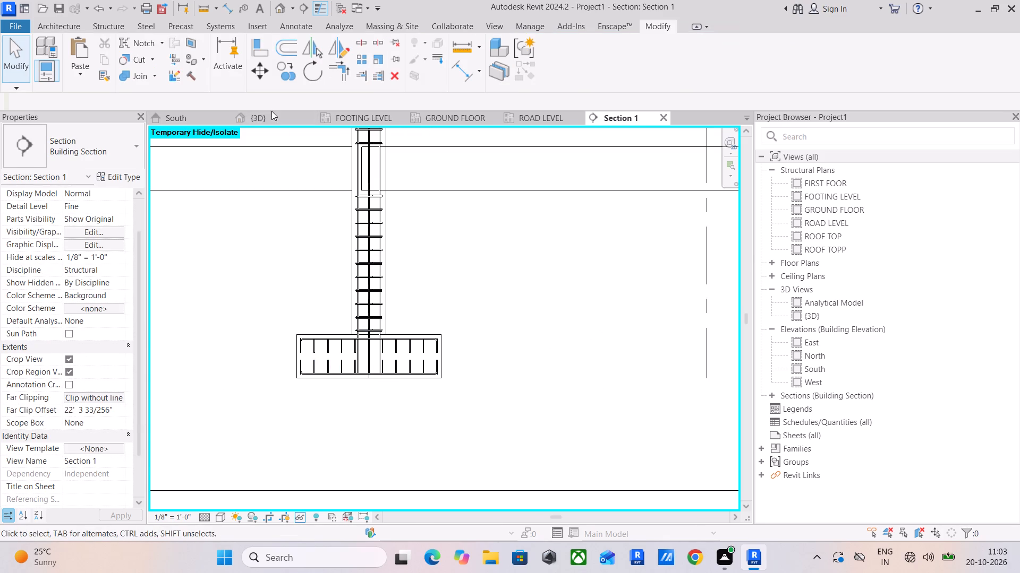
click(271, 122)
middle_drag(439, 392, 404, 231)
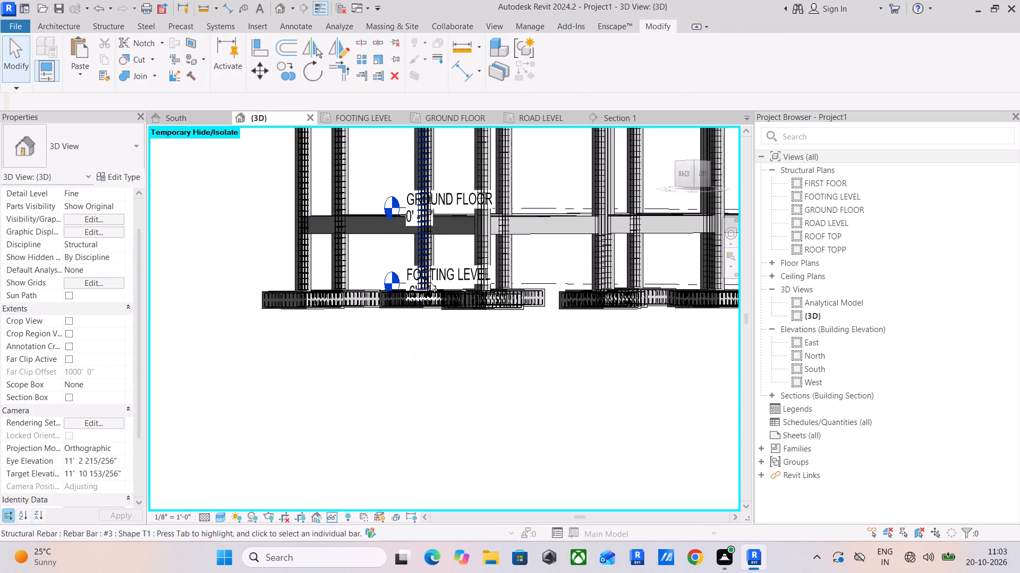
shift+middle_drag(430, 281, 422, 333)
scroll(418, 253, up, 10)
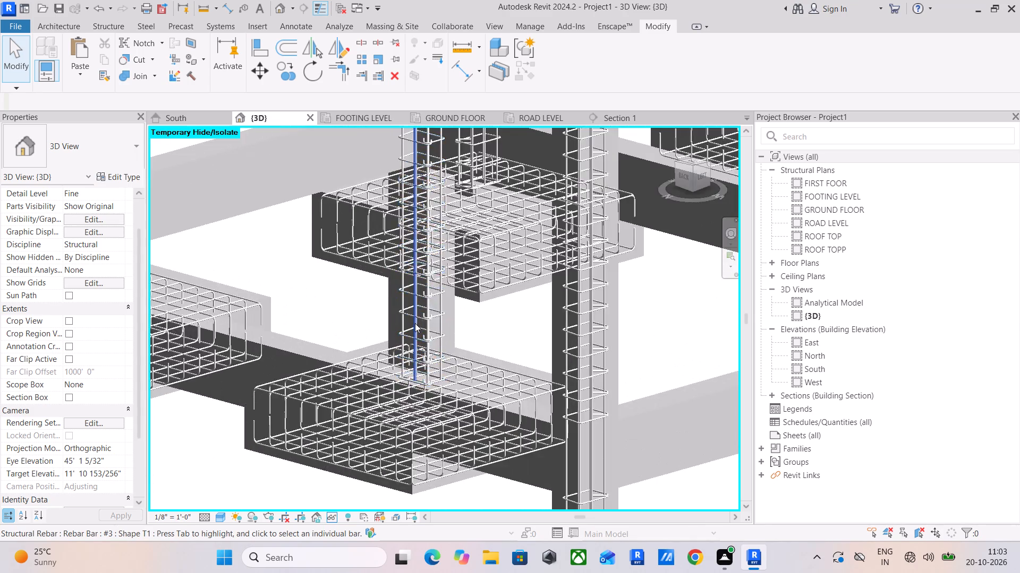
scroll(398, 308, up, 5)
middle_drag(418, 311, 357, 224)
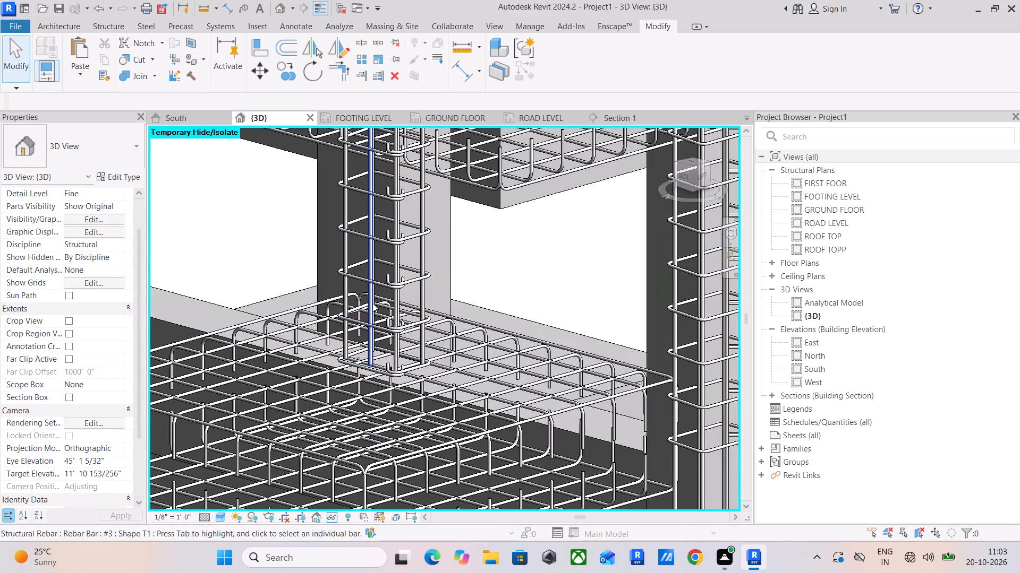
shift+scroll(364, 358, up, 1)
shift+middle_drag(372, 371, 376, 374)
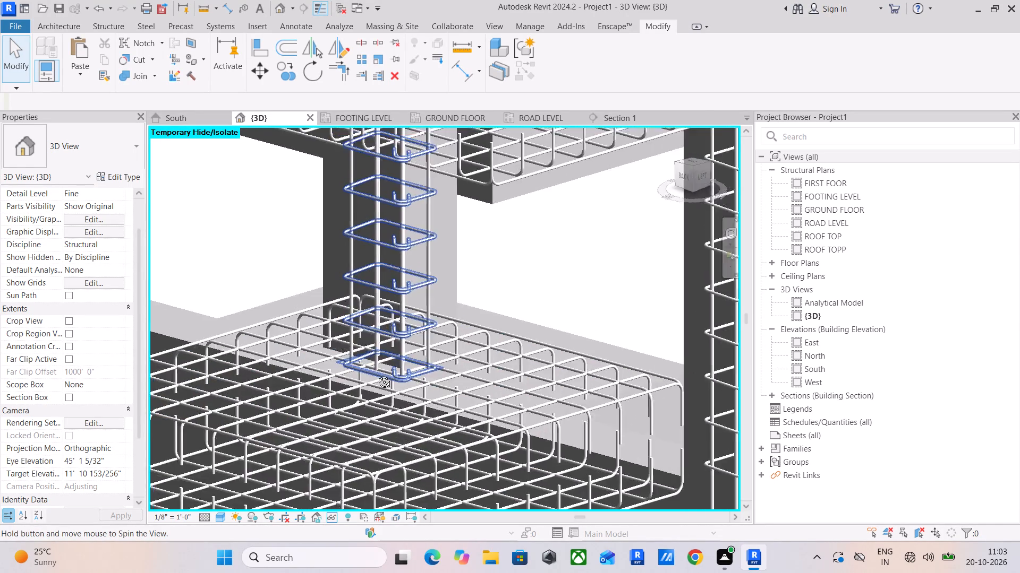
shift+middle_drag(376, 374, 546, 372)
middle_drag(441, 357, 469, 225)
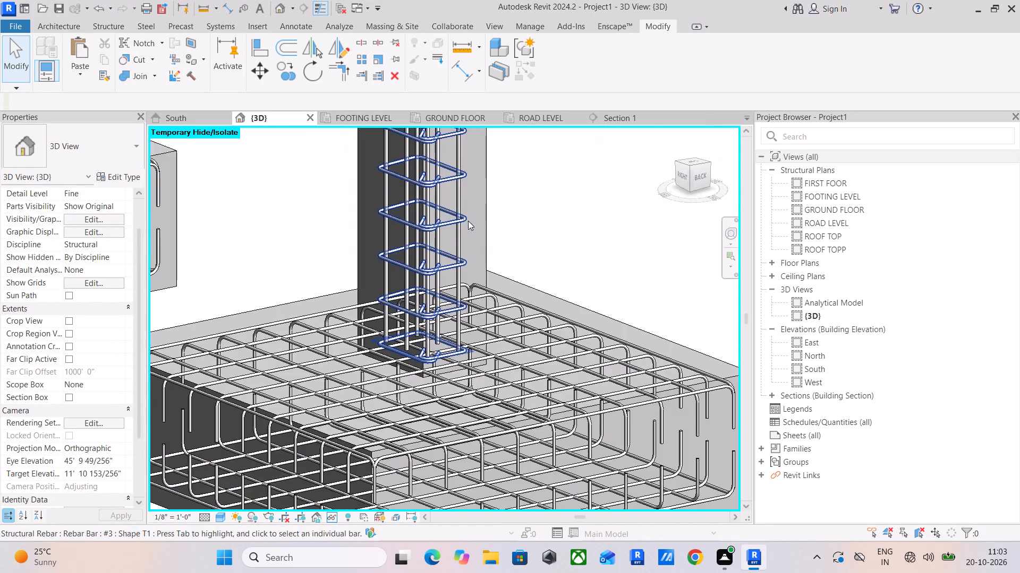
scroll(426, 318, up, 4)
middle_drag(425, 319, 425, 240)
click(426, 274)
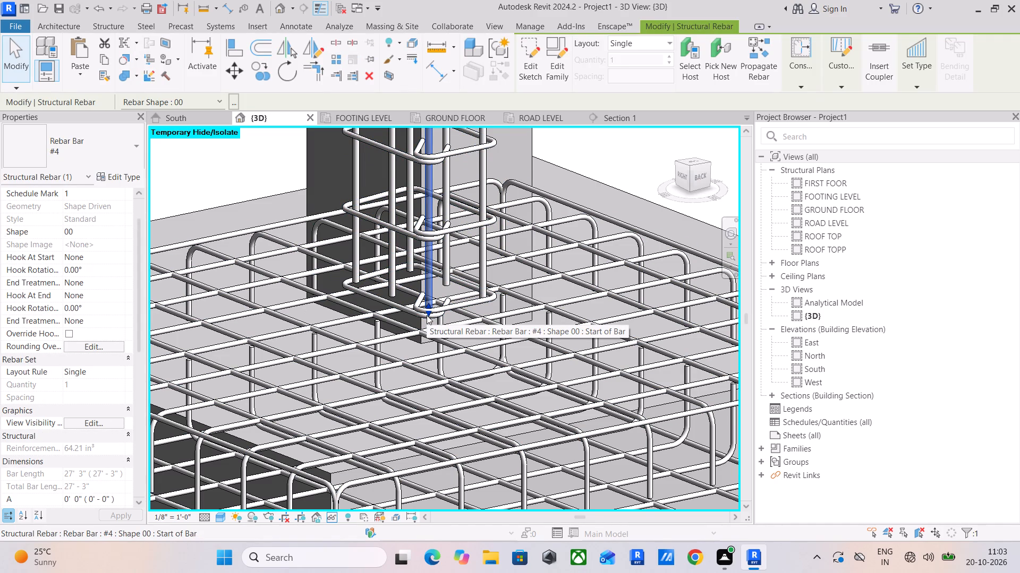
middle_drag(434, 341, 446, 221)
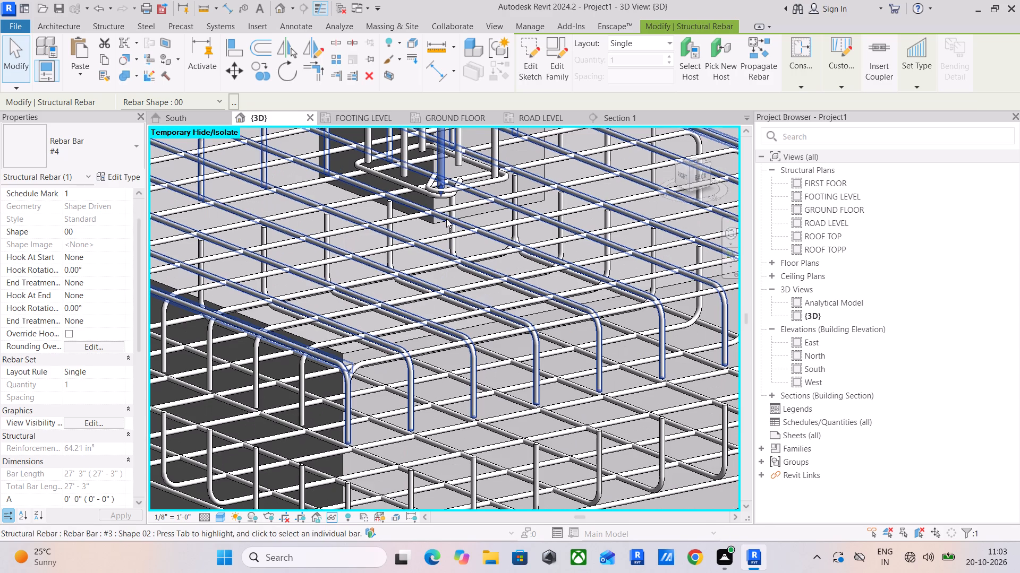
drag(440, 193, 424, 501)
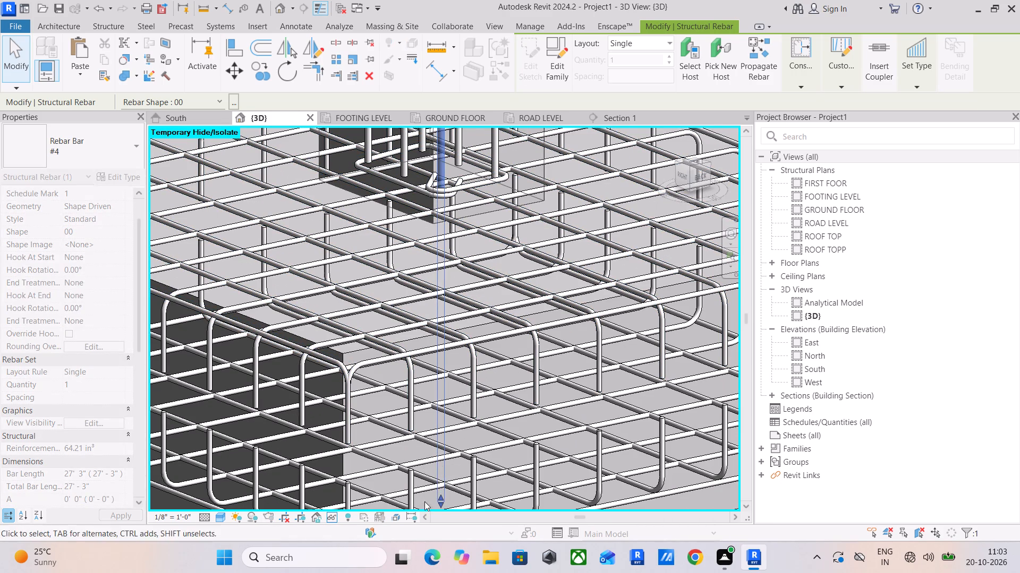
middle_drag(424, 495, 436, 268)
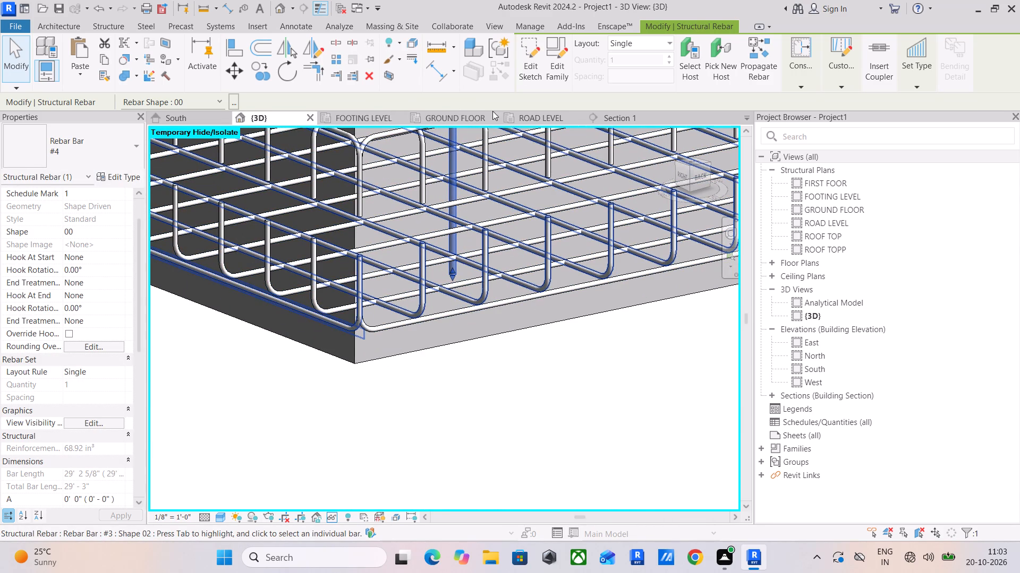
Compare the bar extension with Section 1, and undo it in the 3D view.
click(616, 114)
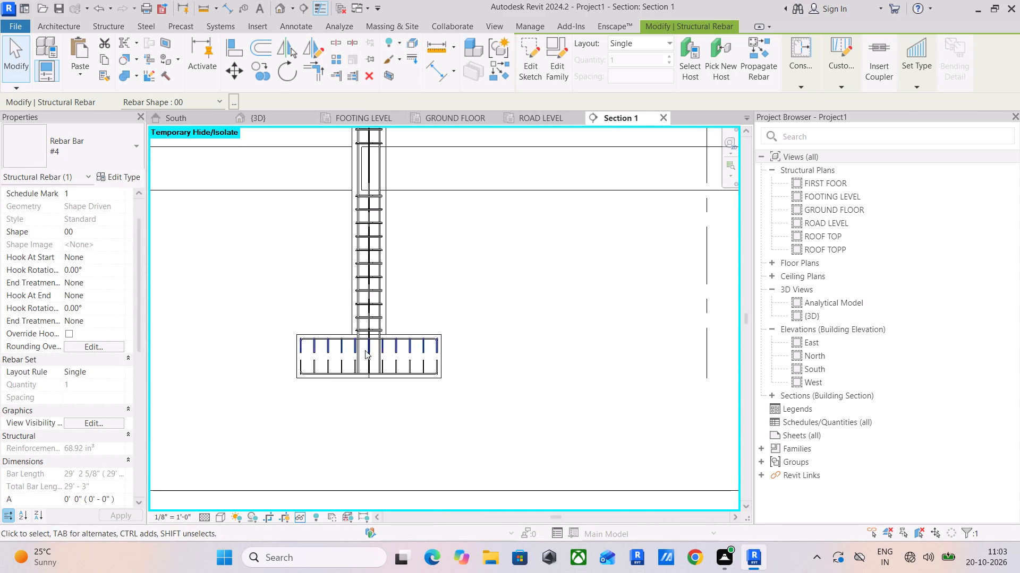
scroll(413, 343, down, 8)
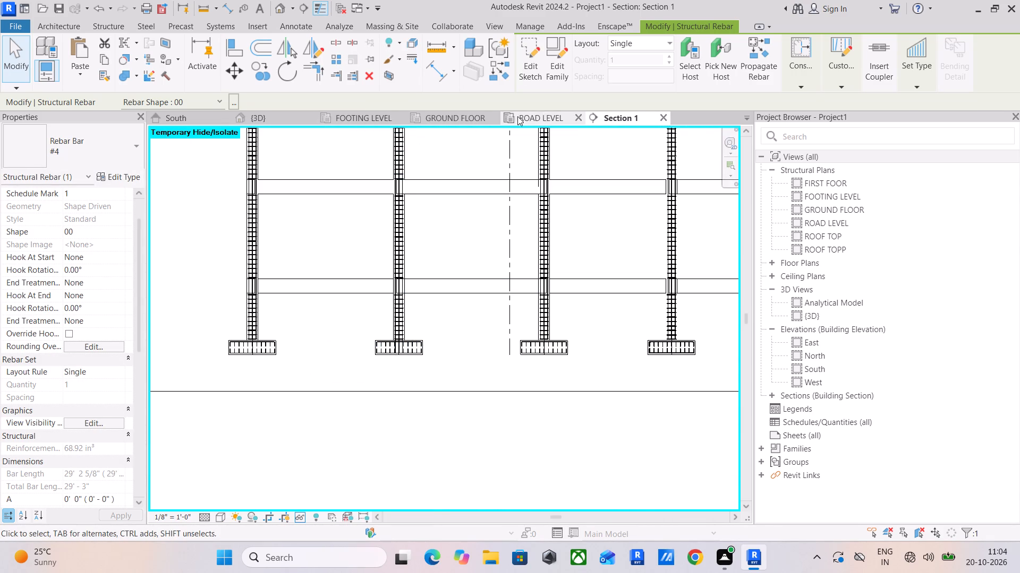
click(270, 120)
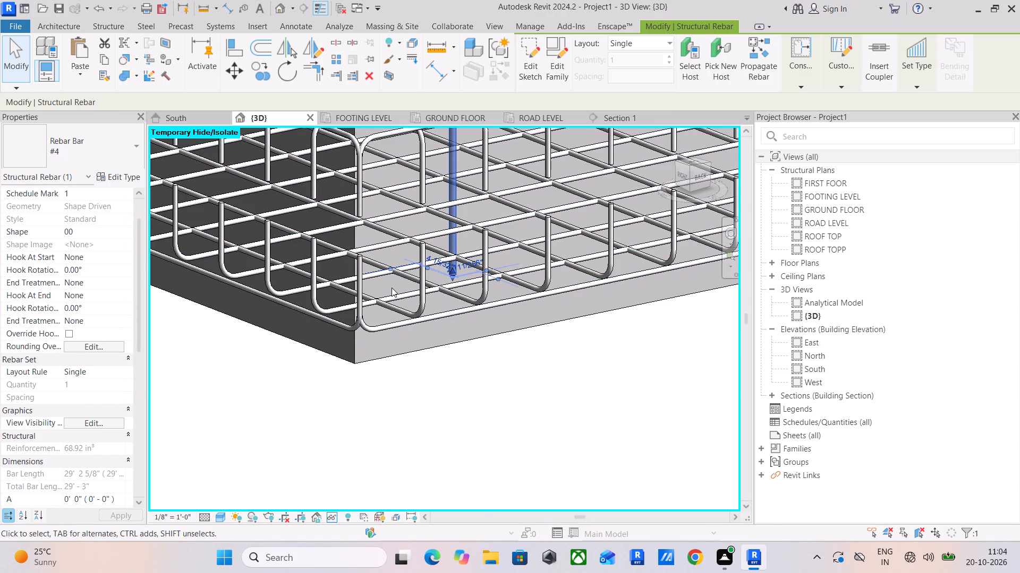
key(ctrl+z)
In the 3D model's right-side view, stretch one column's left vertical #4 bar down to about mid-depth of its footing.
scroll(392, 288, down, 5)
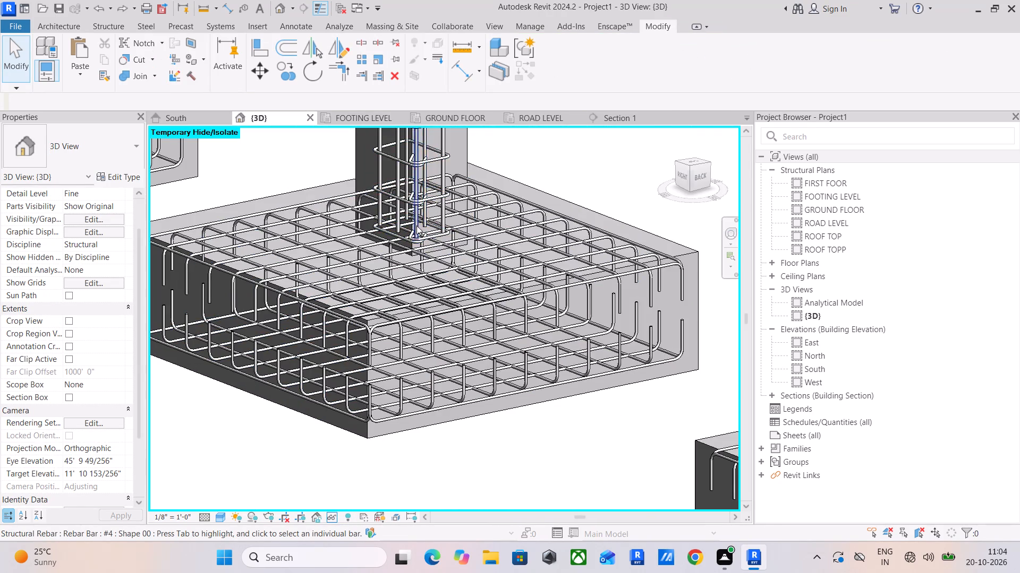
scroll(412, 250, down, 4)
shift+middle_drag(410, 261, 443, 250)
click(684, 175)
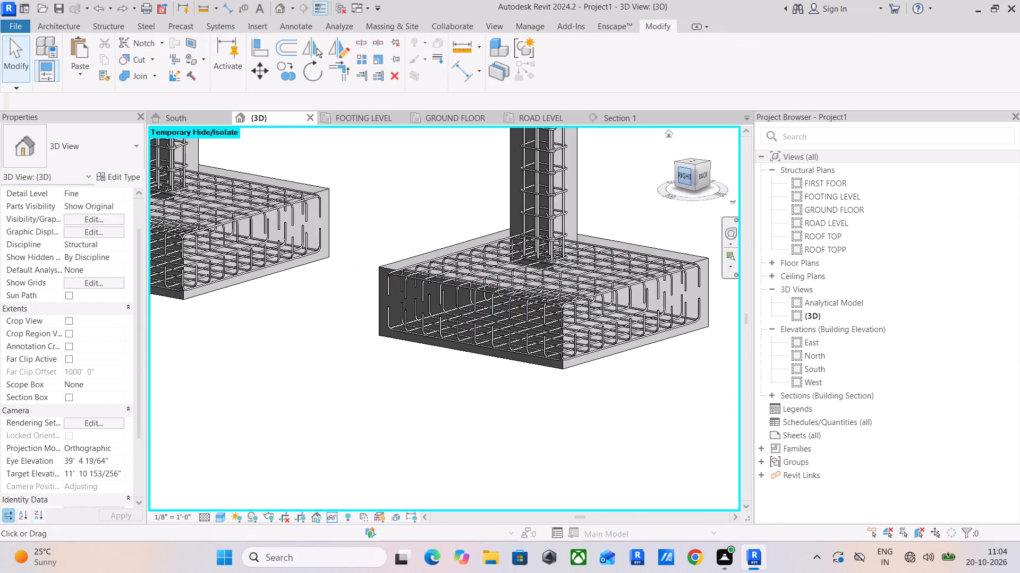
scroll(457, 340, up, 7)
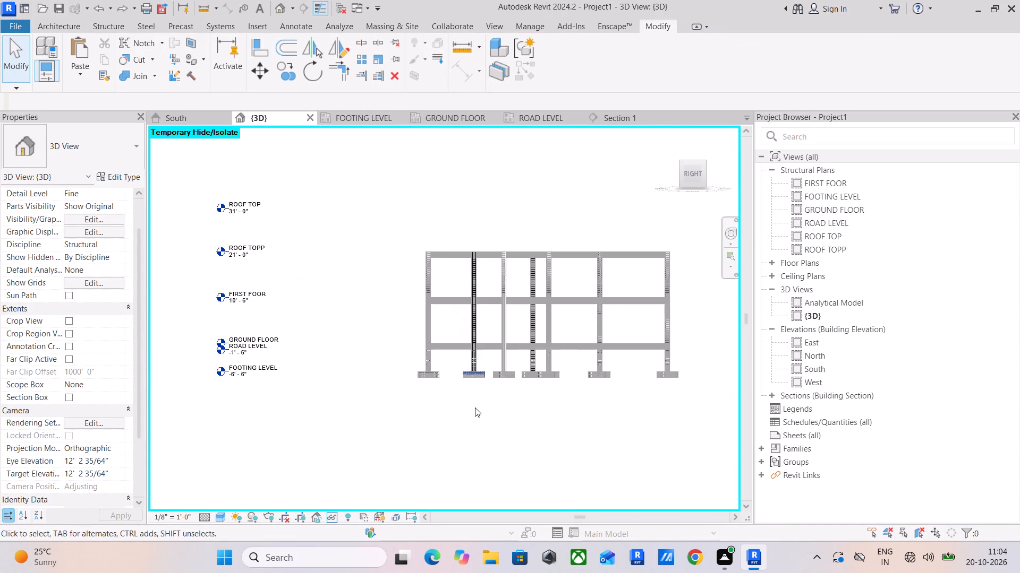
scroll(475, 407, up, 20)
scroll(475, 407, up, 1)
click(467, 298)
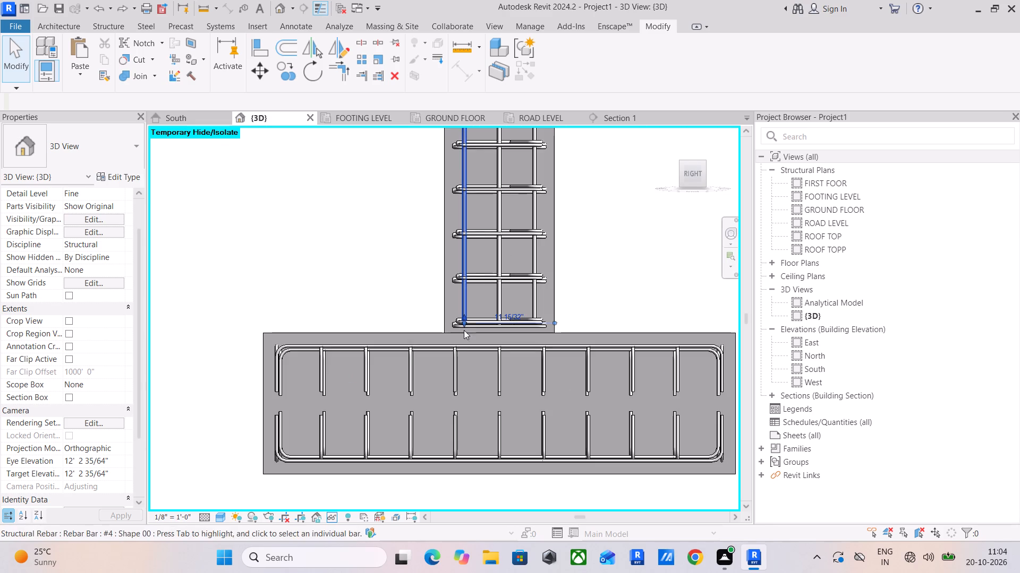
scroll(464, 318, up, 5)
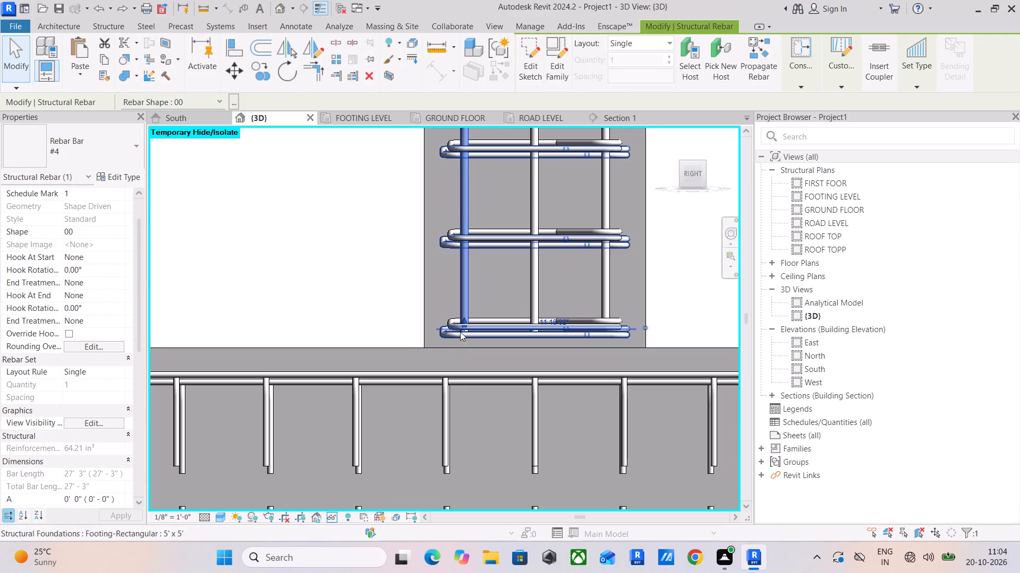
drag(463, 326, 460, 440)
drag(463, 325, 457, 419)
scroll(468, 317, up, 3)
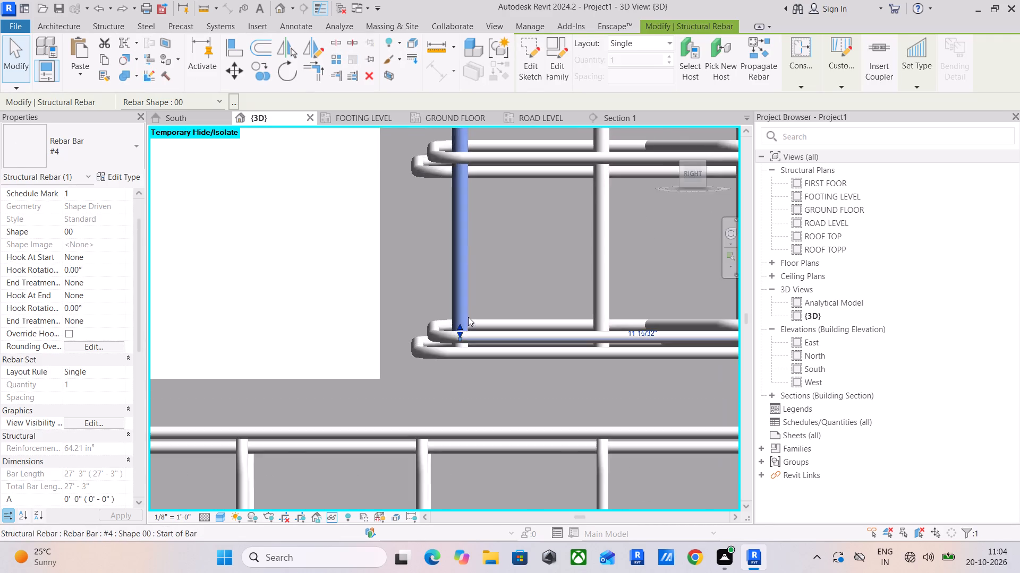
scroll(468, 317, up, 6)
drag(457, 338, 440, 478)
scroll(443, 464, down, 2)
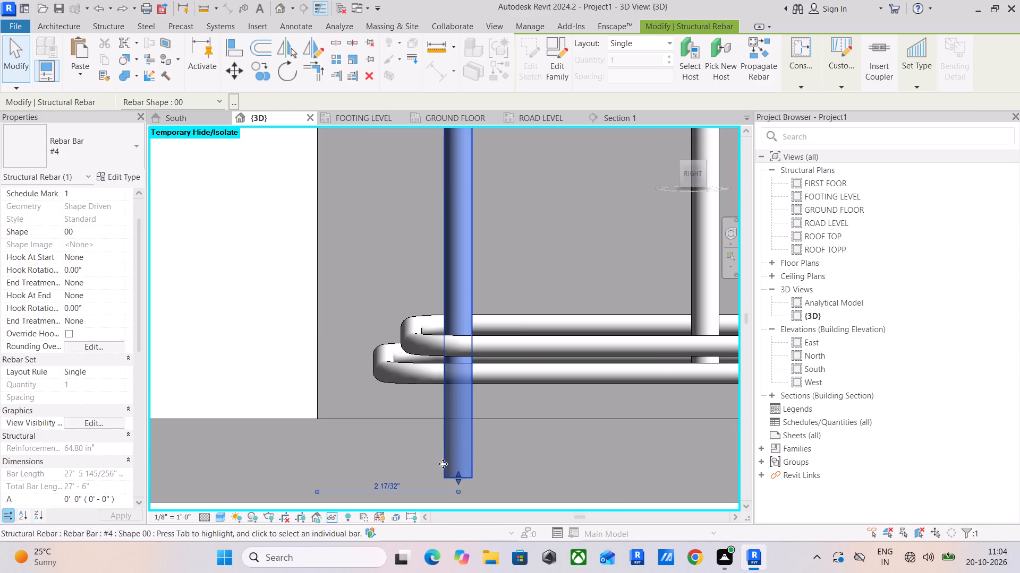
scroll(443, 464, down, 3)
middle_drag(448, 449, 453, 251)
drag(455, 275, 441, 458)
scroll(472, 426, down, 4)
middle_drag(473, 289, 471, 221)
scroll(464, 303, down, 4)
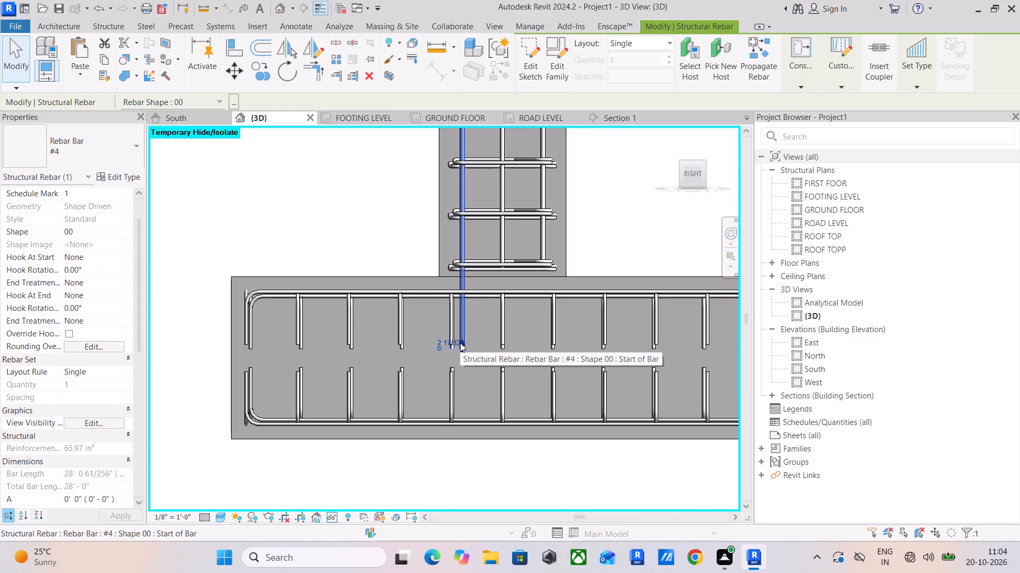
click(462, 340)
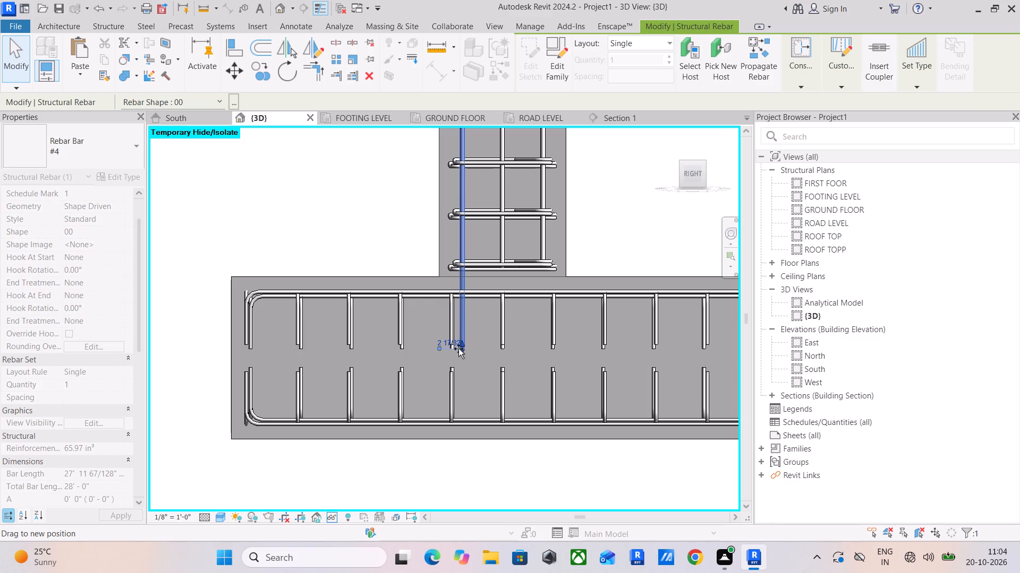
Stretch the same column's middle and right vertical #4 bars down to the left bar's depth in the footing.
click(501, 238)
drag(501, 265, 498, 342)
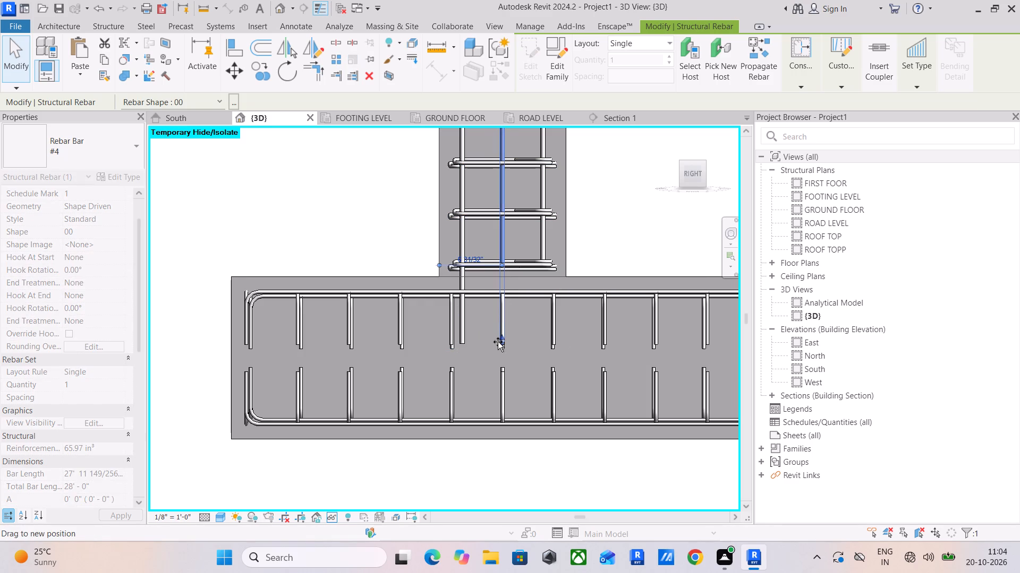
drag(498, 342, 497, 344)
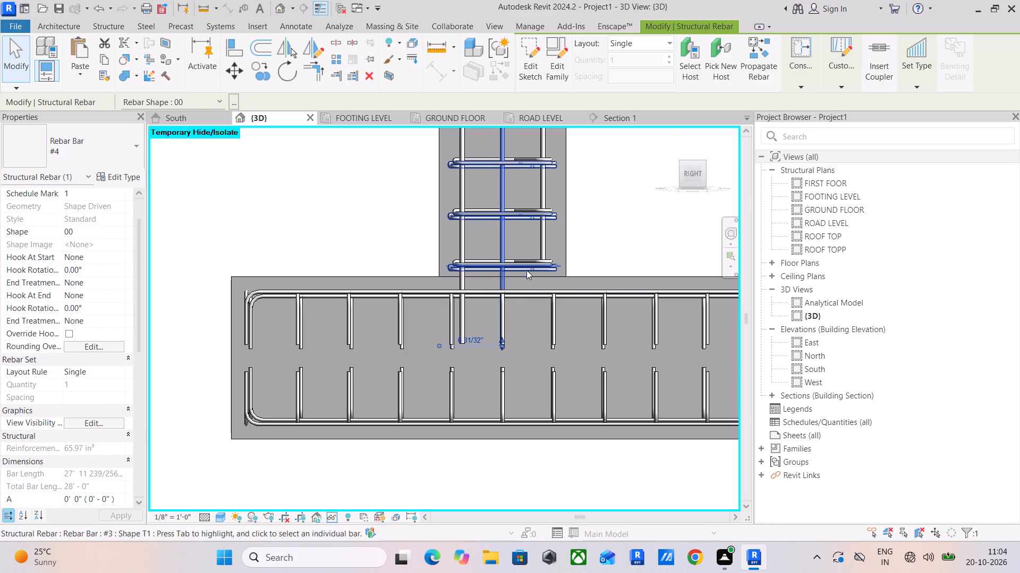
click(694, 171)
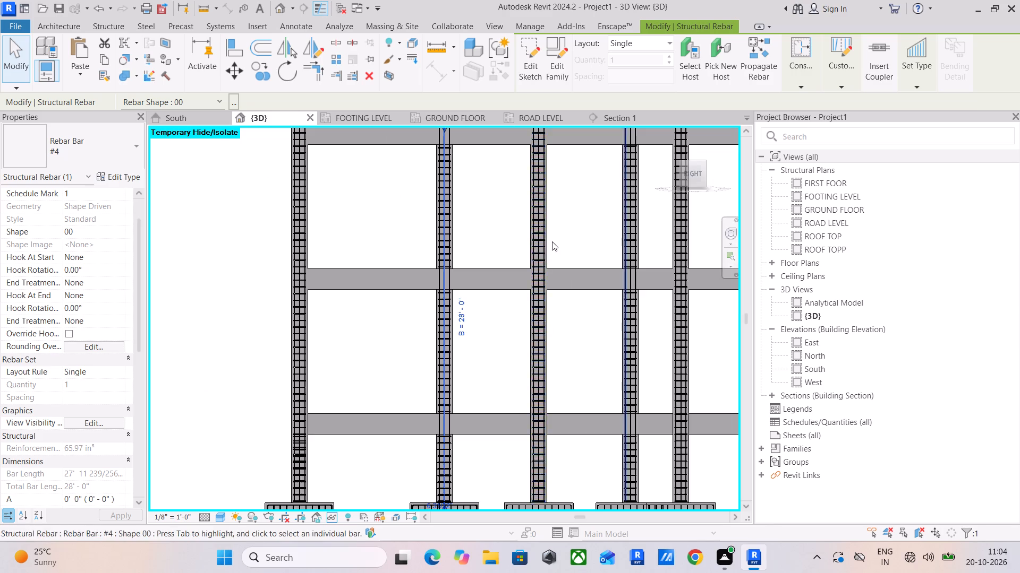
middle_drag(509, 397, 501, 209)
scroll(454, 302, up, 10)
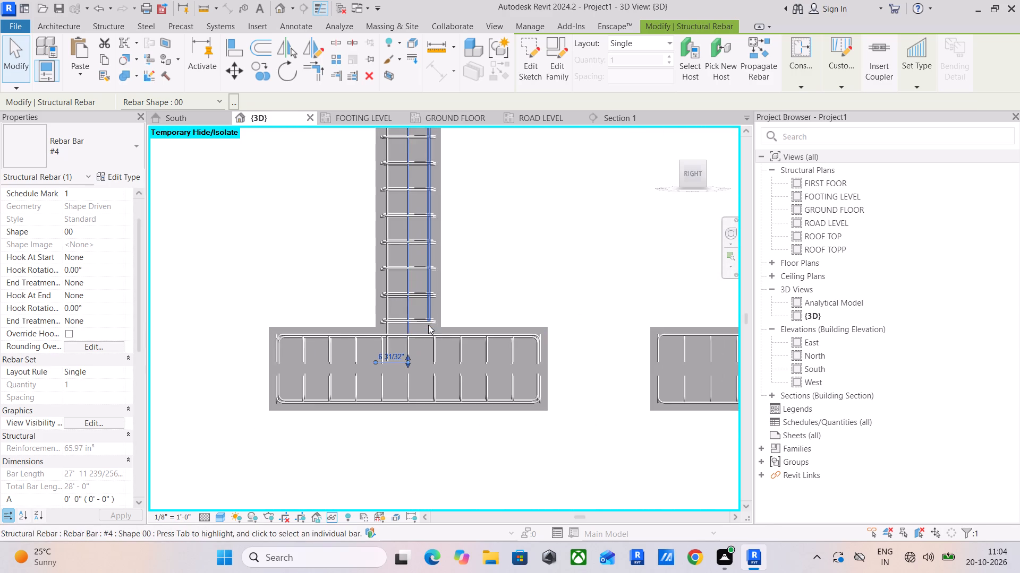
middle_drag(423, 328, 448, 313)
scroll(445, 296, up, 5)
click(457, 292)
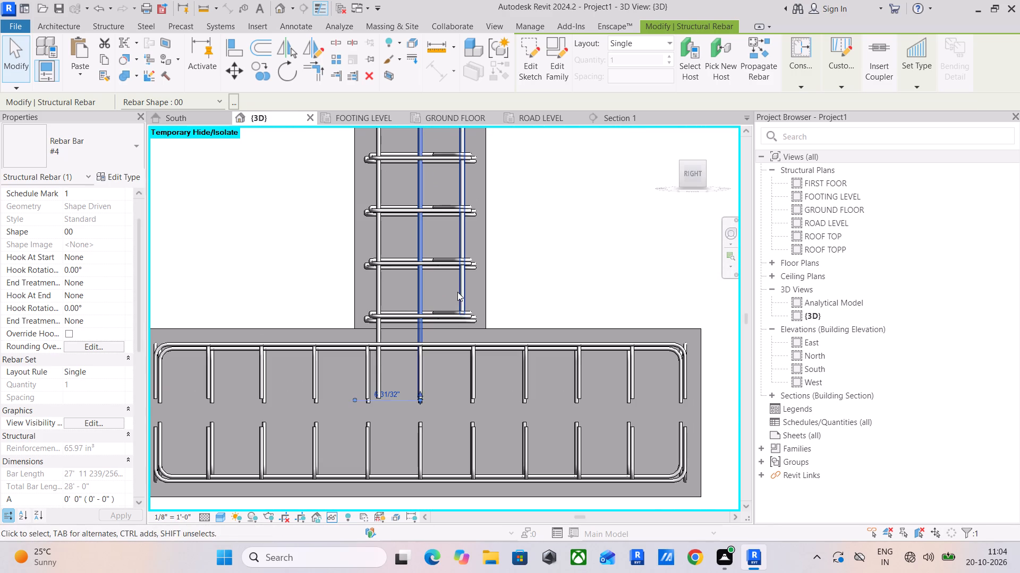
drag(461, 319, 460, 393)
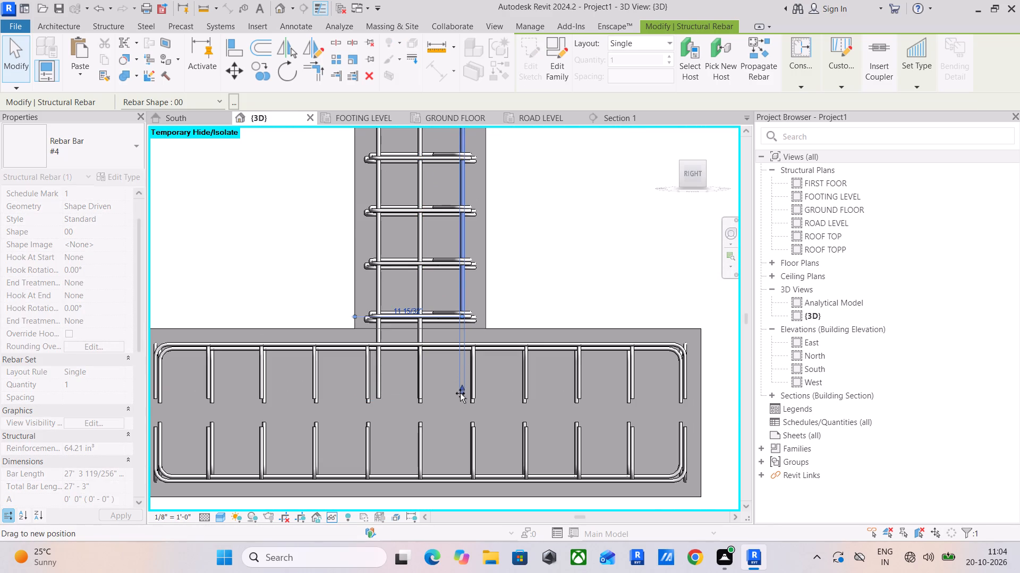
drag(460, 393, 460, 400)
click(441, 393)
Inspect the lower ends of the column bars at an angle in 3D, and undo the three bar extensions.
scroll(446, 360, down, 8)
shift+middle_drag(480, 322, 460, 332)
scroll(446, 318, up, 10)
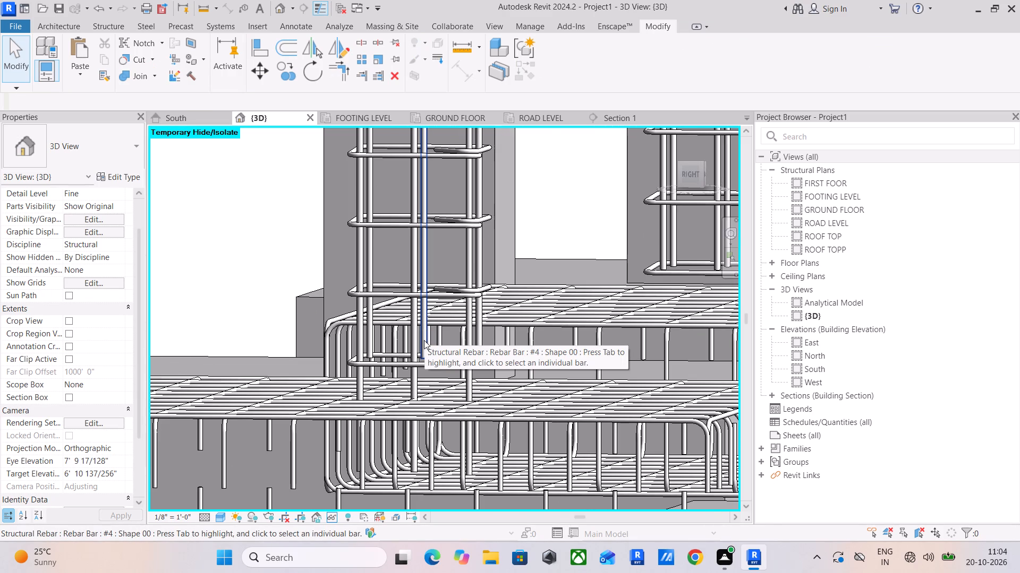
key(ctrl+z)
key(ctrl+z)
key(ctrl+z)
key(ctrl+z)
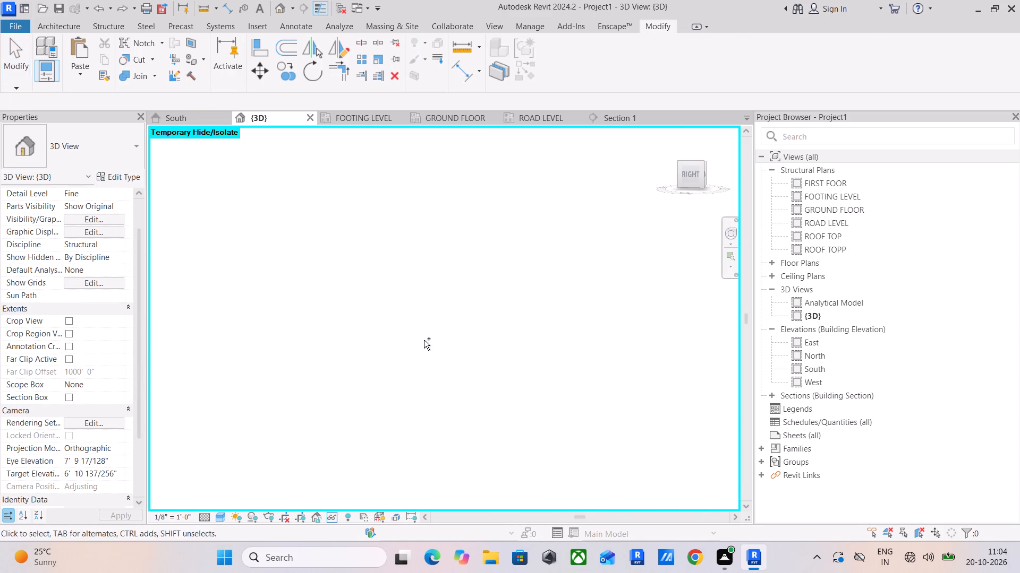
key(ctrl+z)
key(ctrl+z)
Examine the footing cages and column bars across the 3D model from several angles.
scroll(423, 331, down, 15)
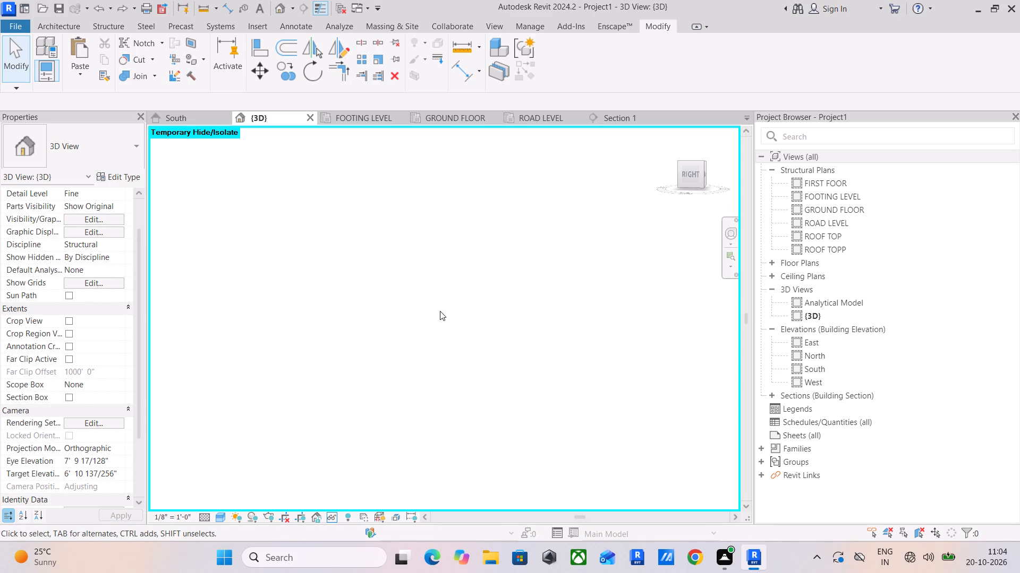
scroll(365, 172, down, 9)
middle_drag(463, 266, 400, 343)
scroll(401, 329, down, 5)
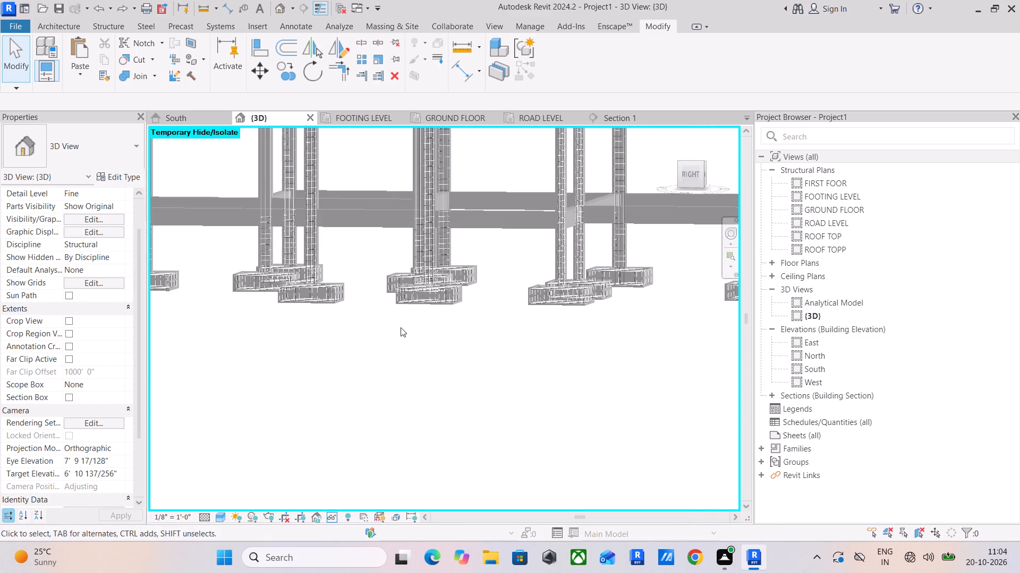
shift+middle_drag(398, 317, 517, 336)
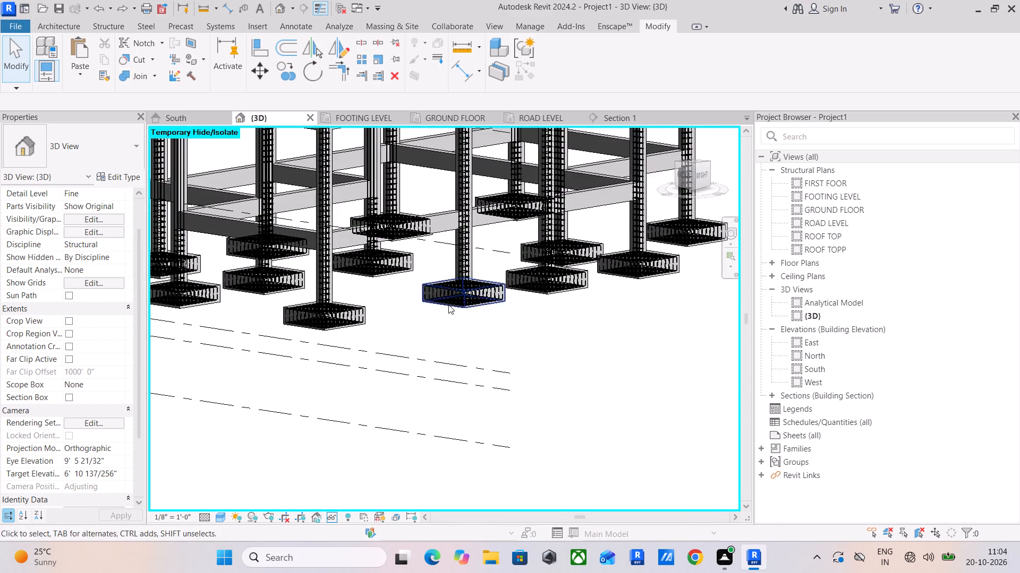
scroll(392, 265, up, 10)
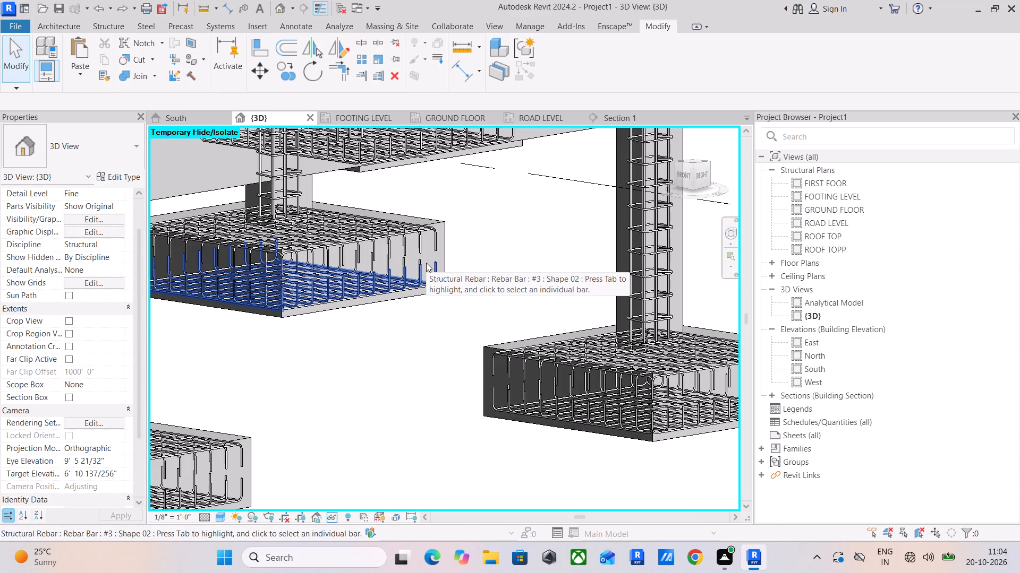
scroll(426, 263, down, 9)
shift+middle_drag(430, 263, 384, 300)
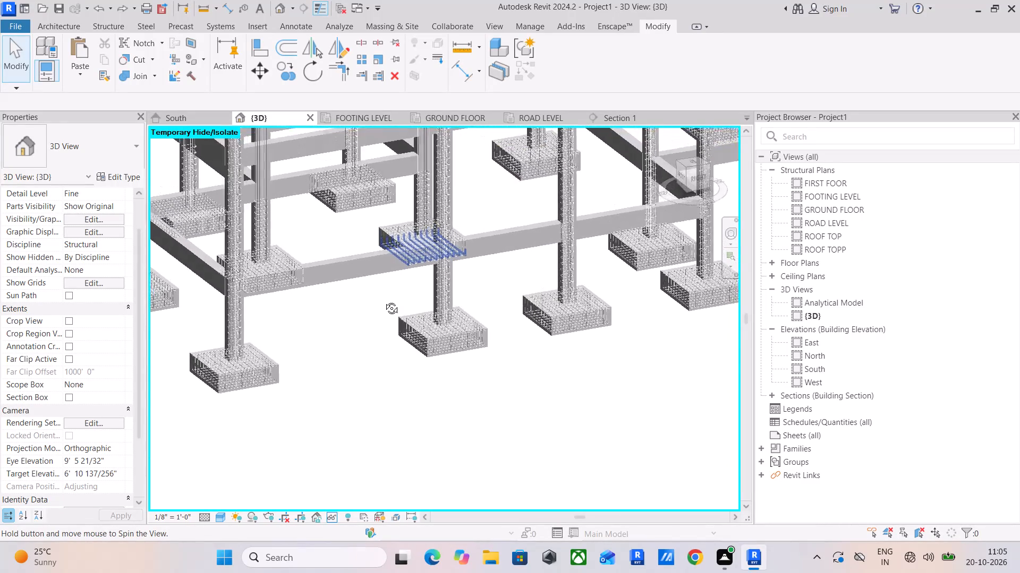
shift+middle_drag(384, 300, 383, 300)
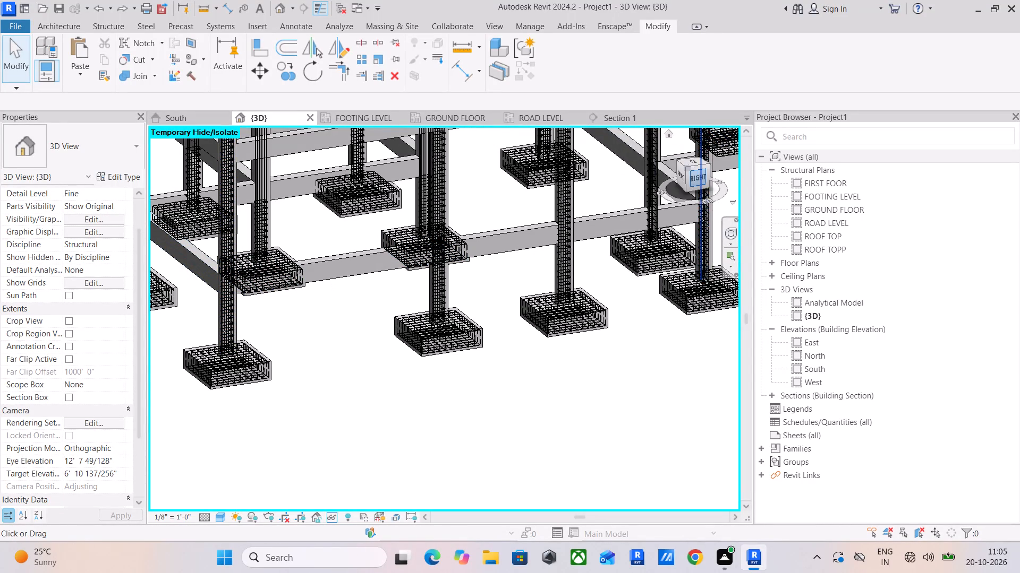
Examine the end column's #3 stirrup set and the alignment of the column rows from the right and front sides.
click(695, 176)
scroll(399, 241, up, 5)
scroll(460, 342, up, 2)
middle_drag(458, 343, 425, 201)
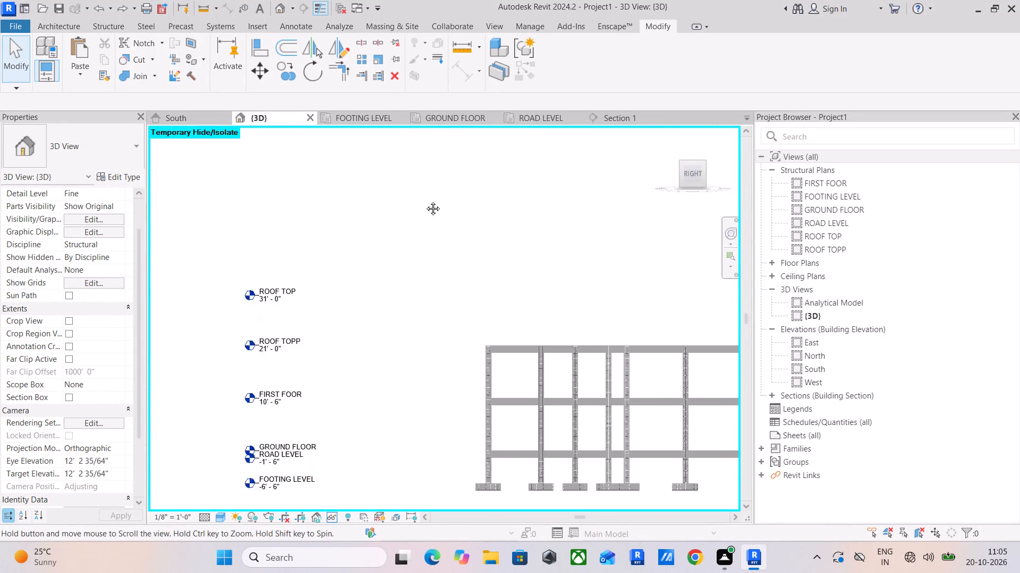
middle_drag(425, 201, 411, 140)
scroll(471, 265, up, 5)
scroll(424, 297, up, 11)
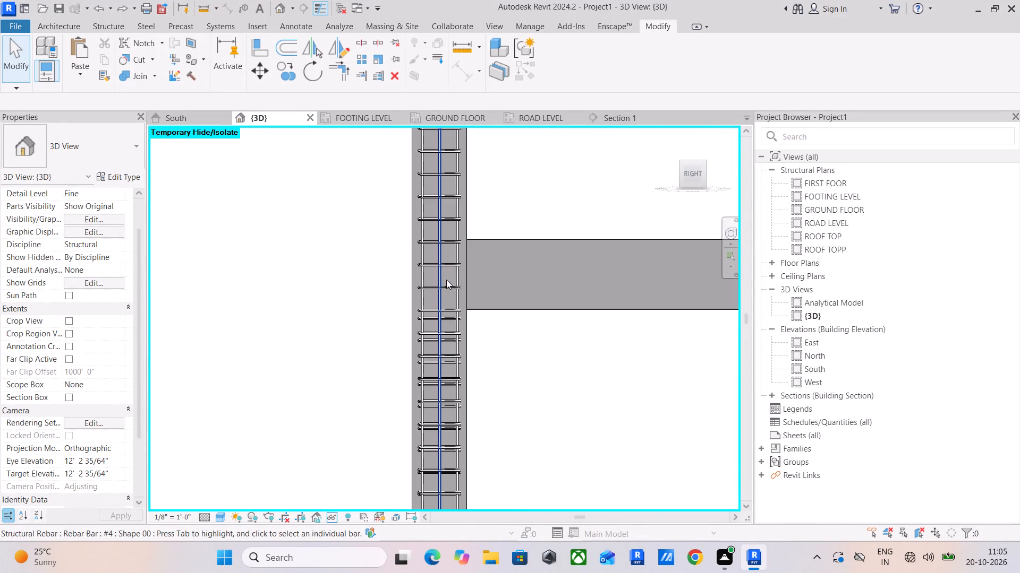
scroll(446, 280, down, 4)
click(446, 283)
scroll(446, 283, down, 5)
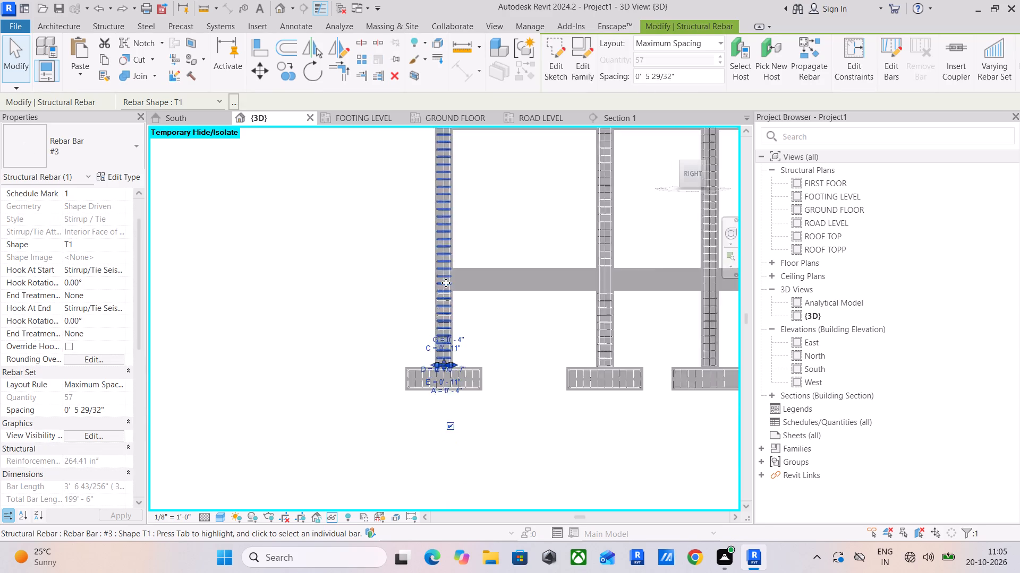
scroll(446, 283, down, 5)
shift+middle_drag(443, 284, 622, 324)
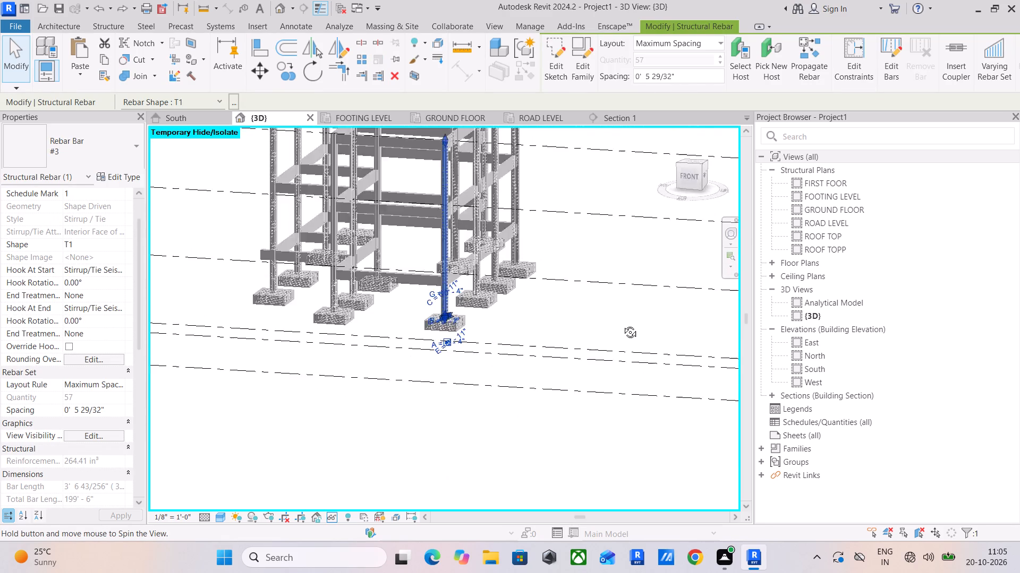
shift+middle_drag(622, 324, 631, 324)
scroll(430, 199, down, 3)
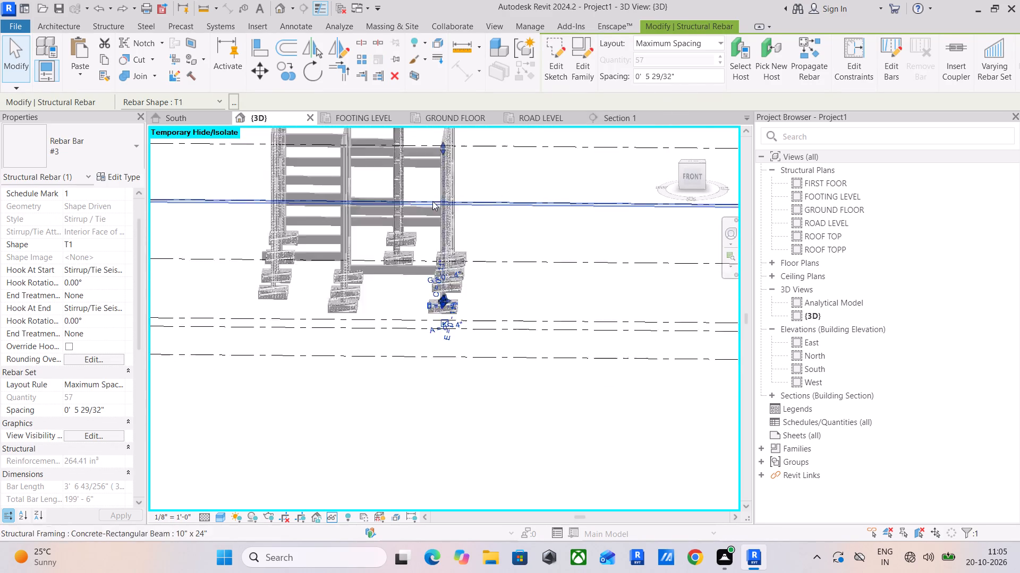
scroll(432, 201, down, 2)
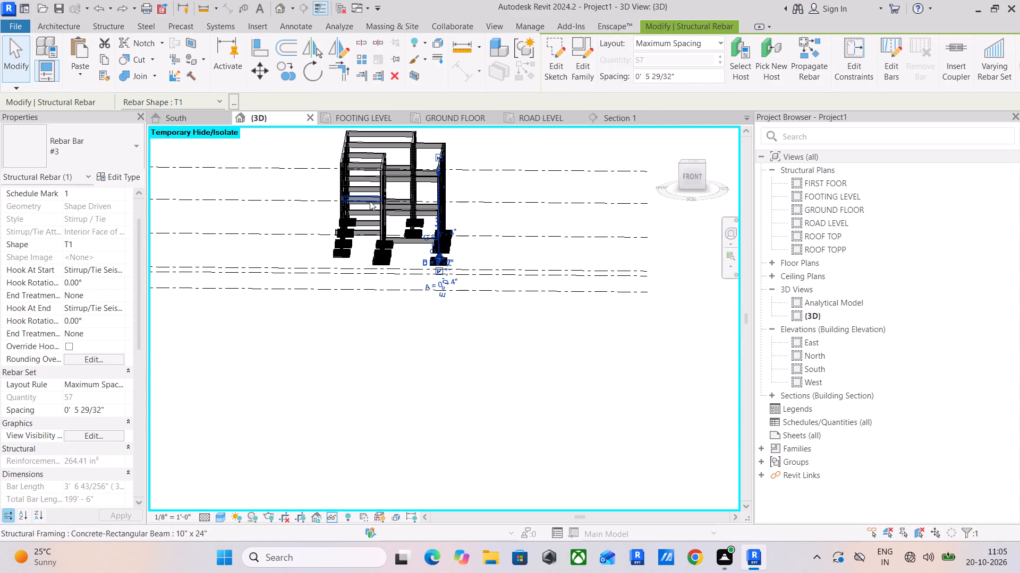
scroll(370, 201, up, 11)
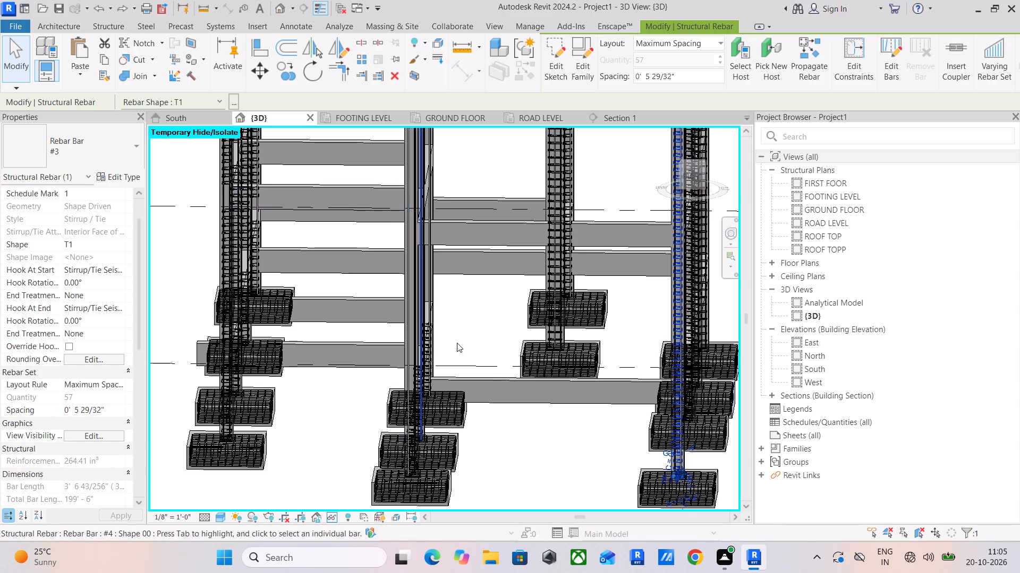
middle_drag(461, 290, 457, 196)
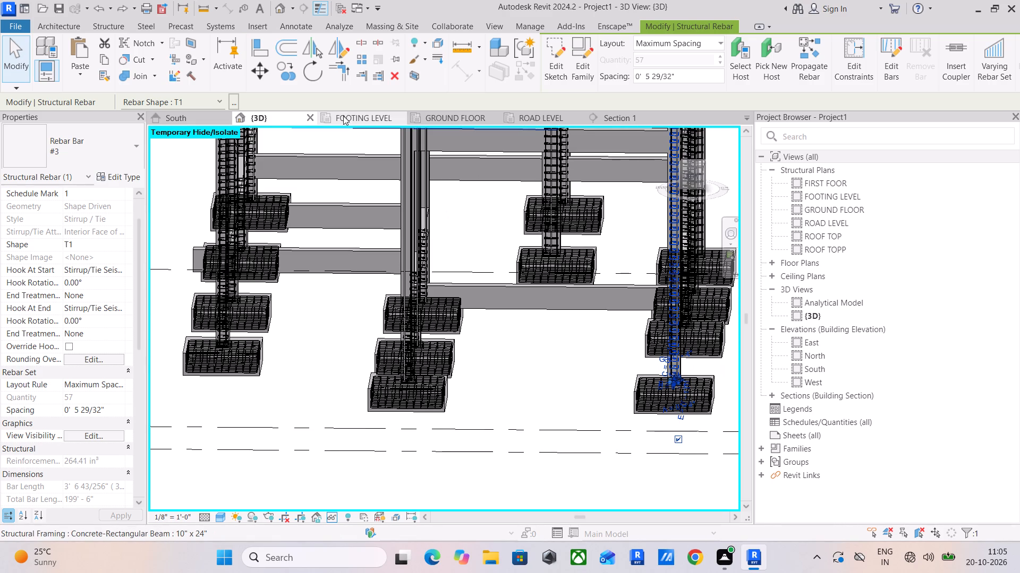
In the GROUND FLOOR plan, extend Section 1's far clip past grid 6, to an offset of about 37' 8".
click(623, 119)
scroll(530, 251, down, 9)
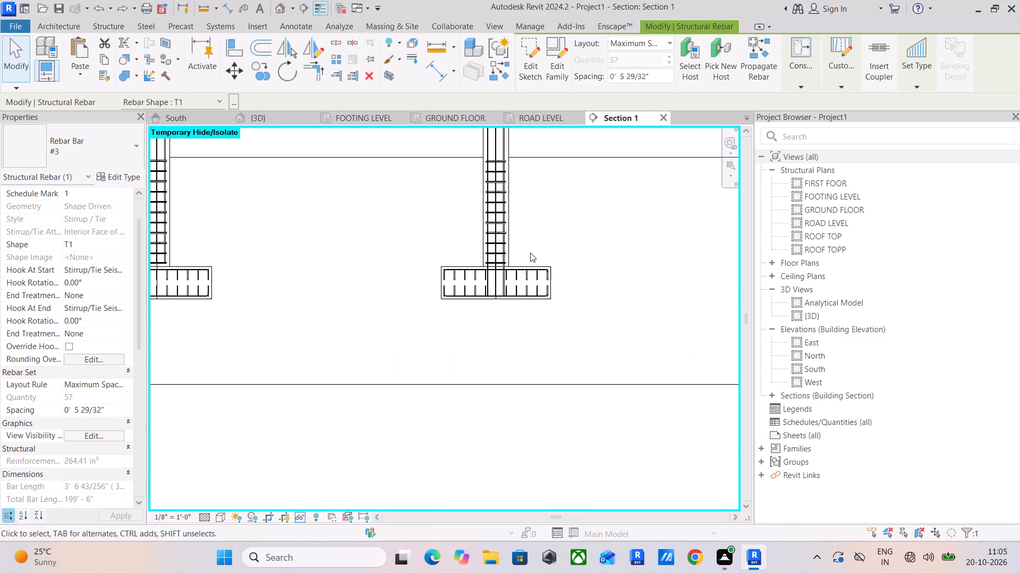
scroll(530, 253, down, 9)
middle_drag(530, 263, 452, 362)
click(437, 121)
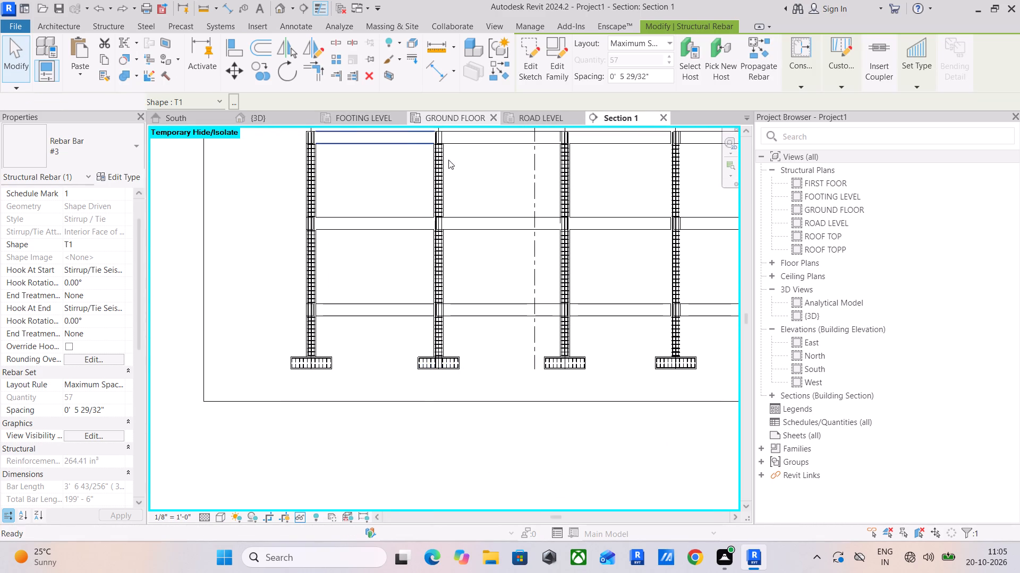
scroll(462, 289, down, 6)
scroll(426, 336, up, 5)
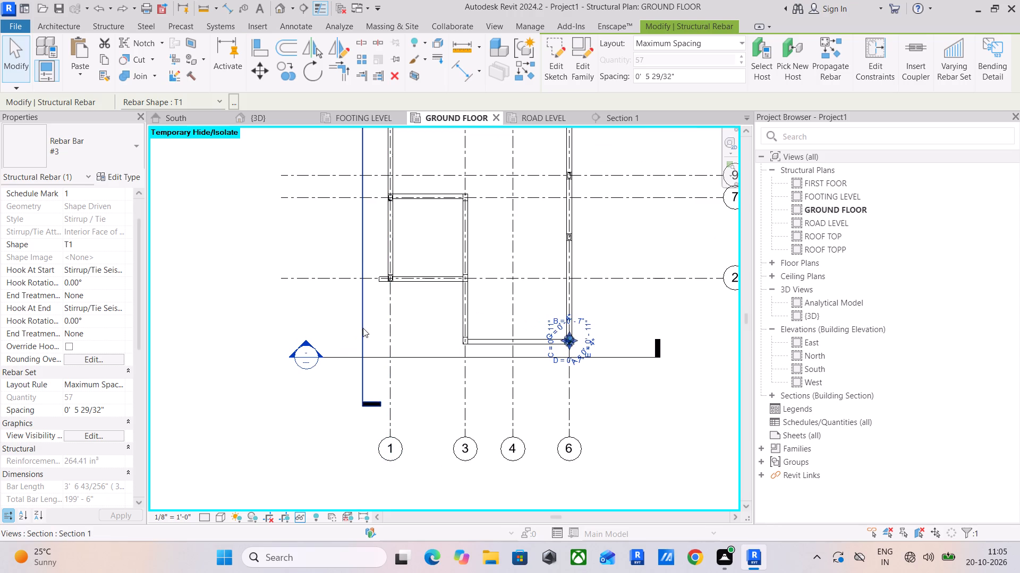
click(362, 324)
drag(498, 177, 535, 177)
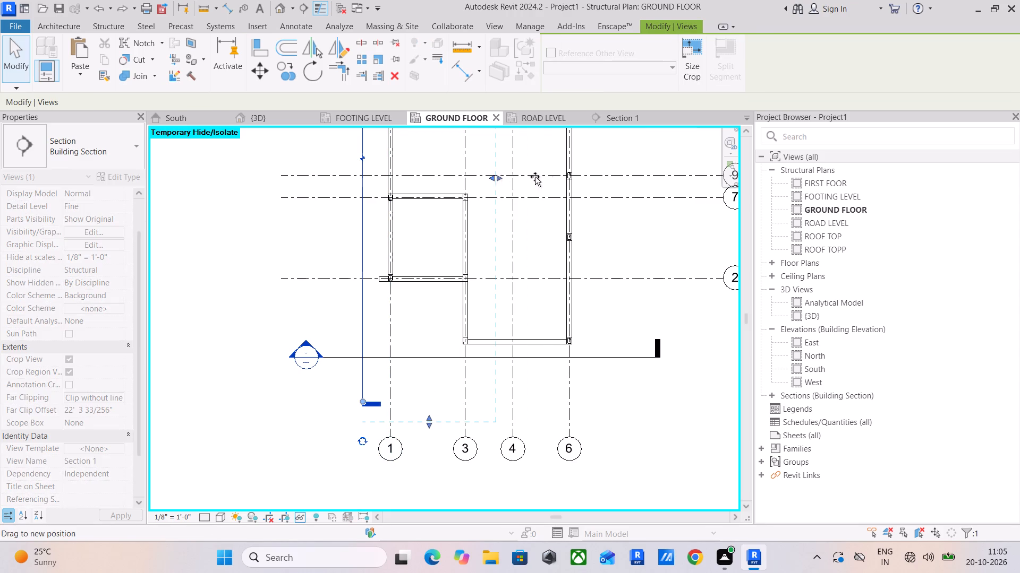
drag(535, 177, 590, 177)
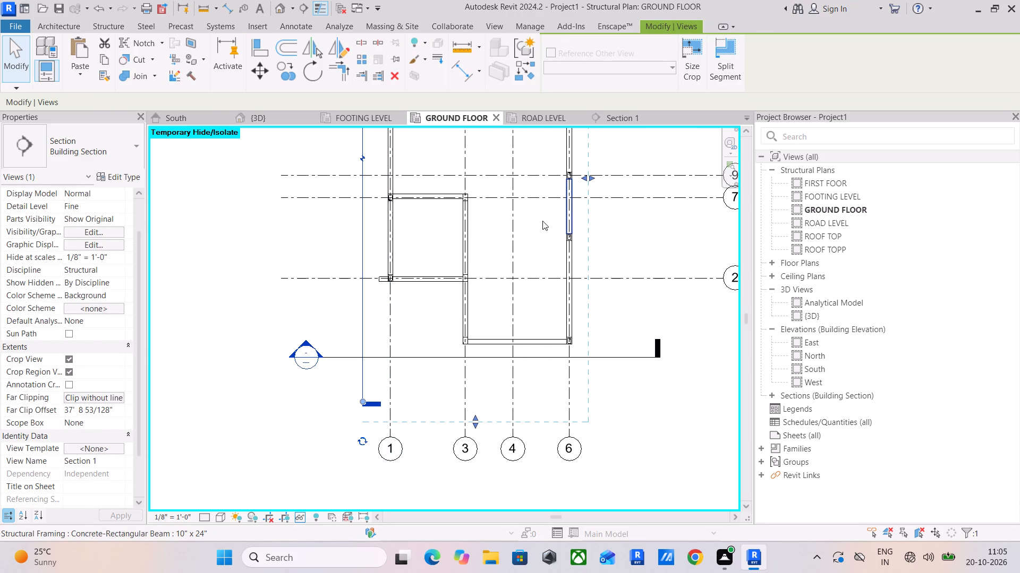
scroll(488, 257, down, 4)
middle_drag(487, 257, 485, 317)
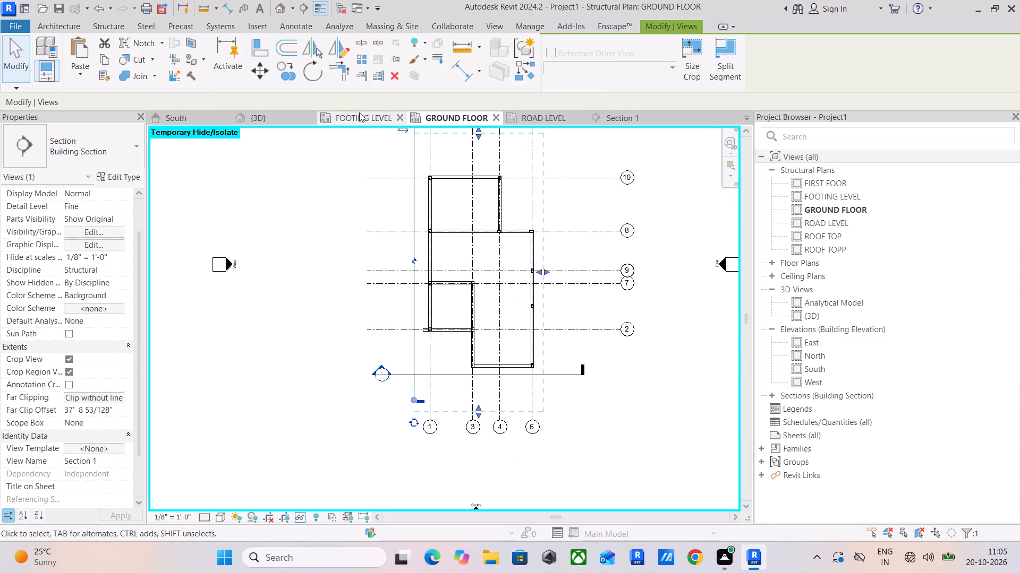
In Section 1, lower the top of the end column's #3 stirrup set from the roof to just above the lowest beam.
click(636, 124)
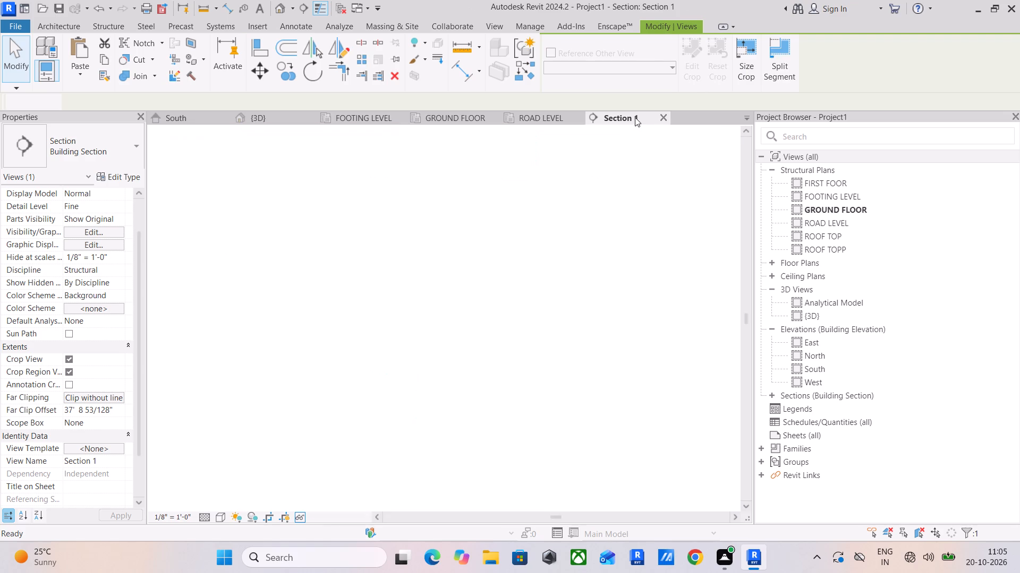
click(635, 117)
middle_drag(541, 221, 409, 228)
scroll(546, 257, up, 5)
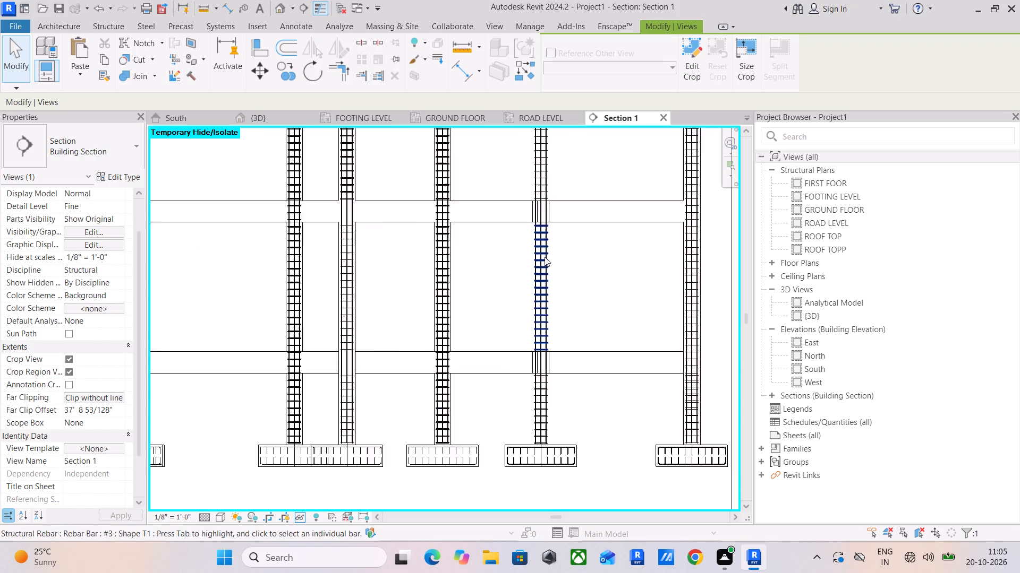
middle_drag(474, 272, 352, 289)
middle_drag(586, 295, 389, 413)
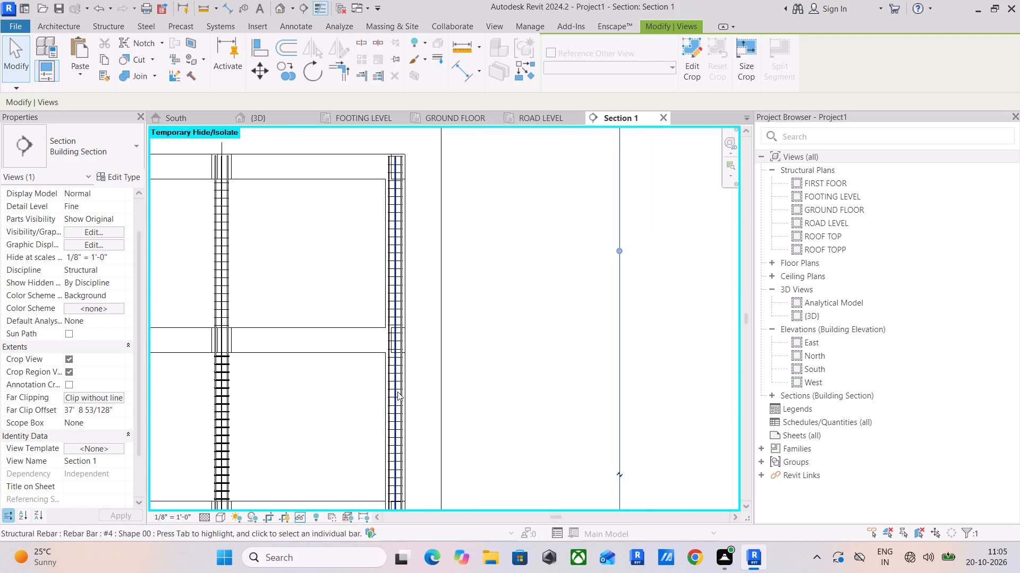
scroll(389, 156, up, 8)
click(392, 157)
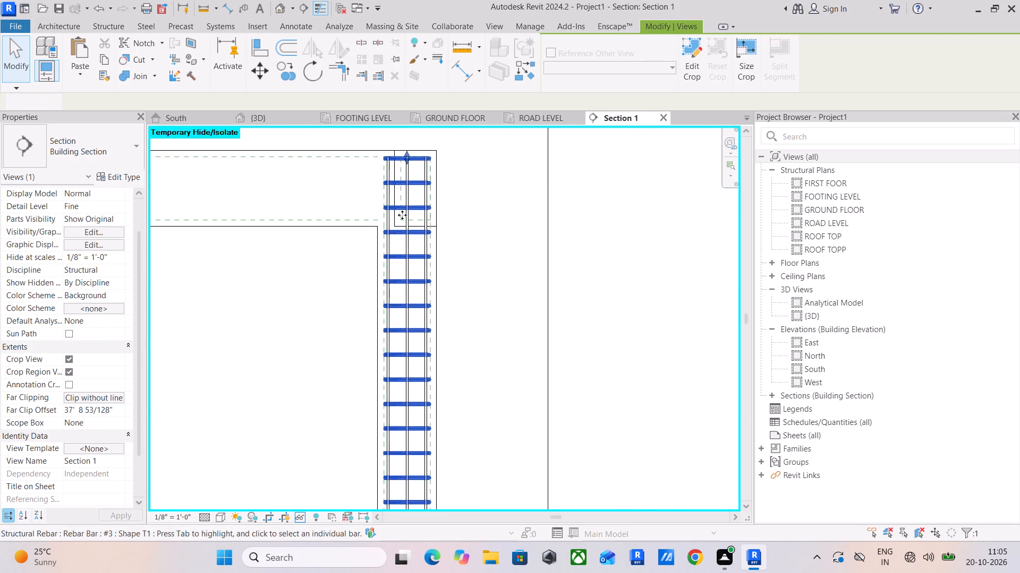
scroll(402, 215, down, 5)
middle_drag(402, 215, 412, 150)
middle_drag(414, 163, 399, 265)
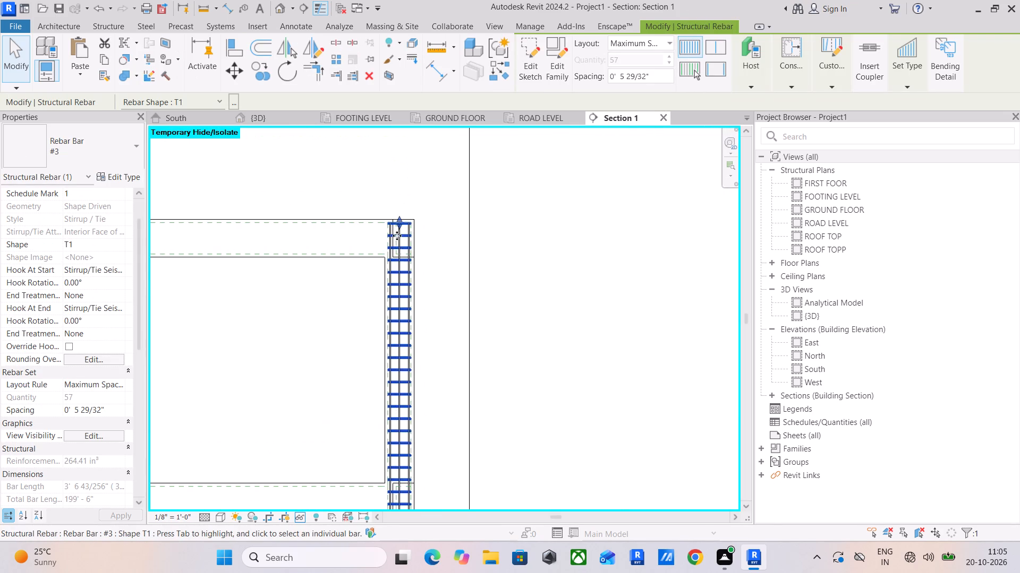
drag(398, 227, 401, 437)
middle_drag(401, 428, 407, 152)
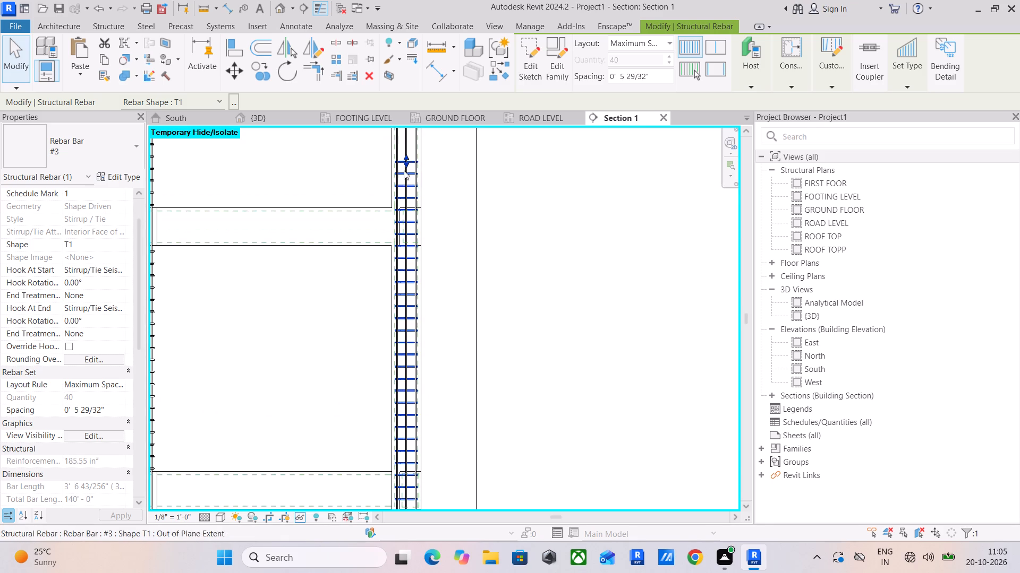
drag(405, 166, 409, 402)
middle_drag(410, 398, 411, 173)
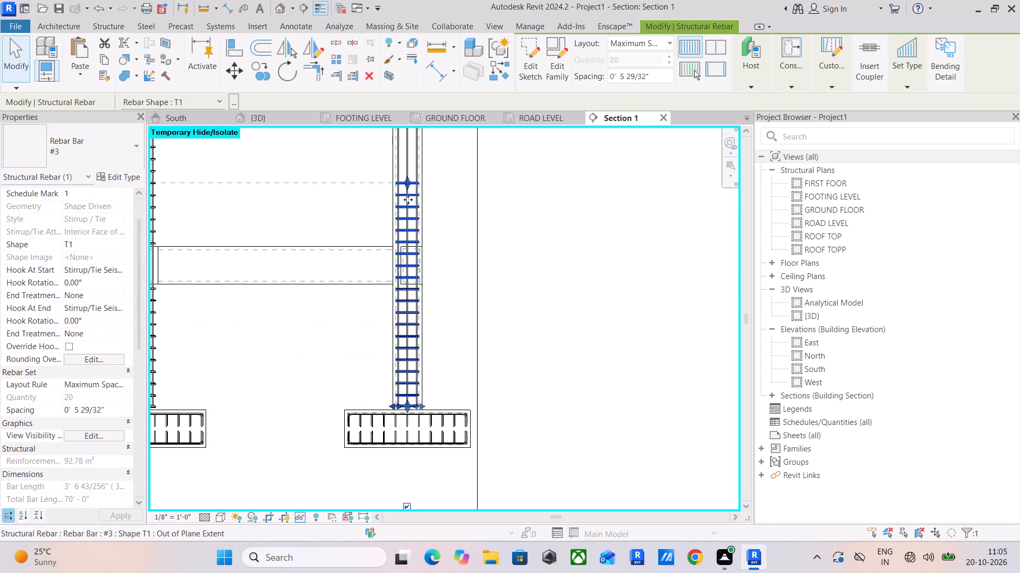
Trim the top of the same stirrup set down to just below the underside of the lowest beam.
drag(407, 186, 407, 250)
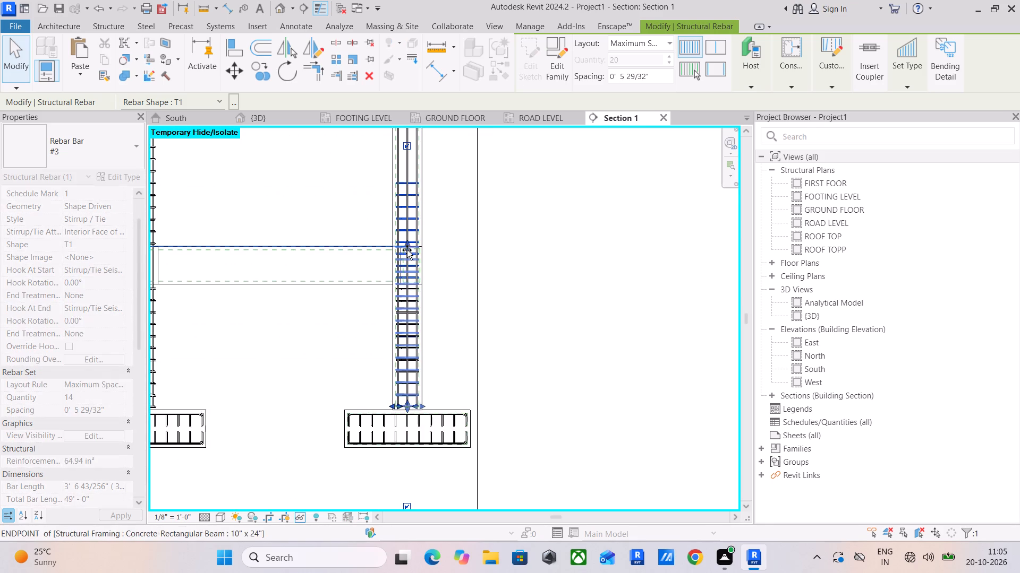
drag(407, 250, 408, 289)
scroll(408, 289, up, 7)
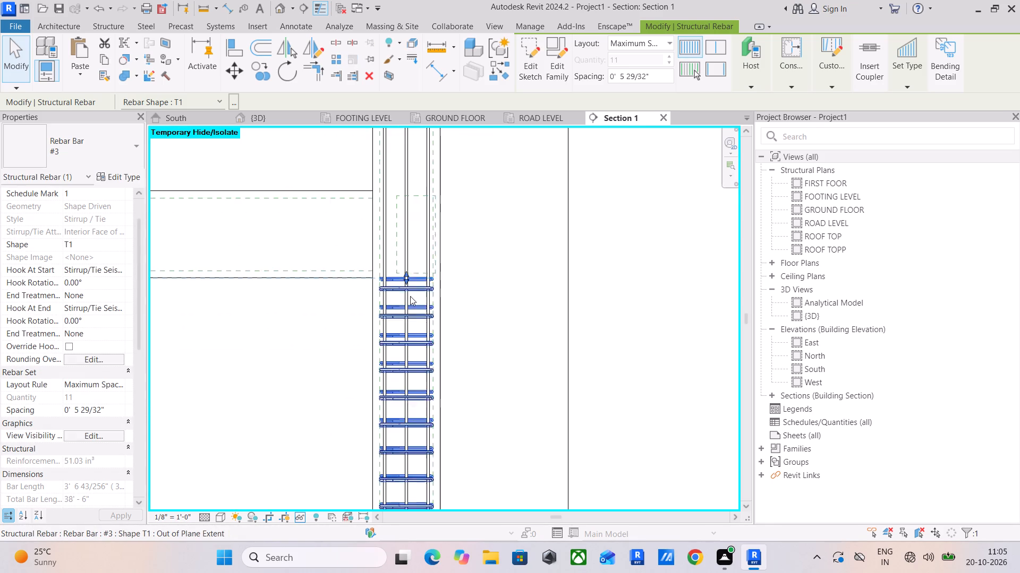
scroll(410, 296, up, 4)
drag(403, 265, 403, 283)
scroll(538, 264, down, 8)
middle_drag(538, 264, 523, 291)
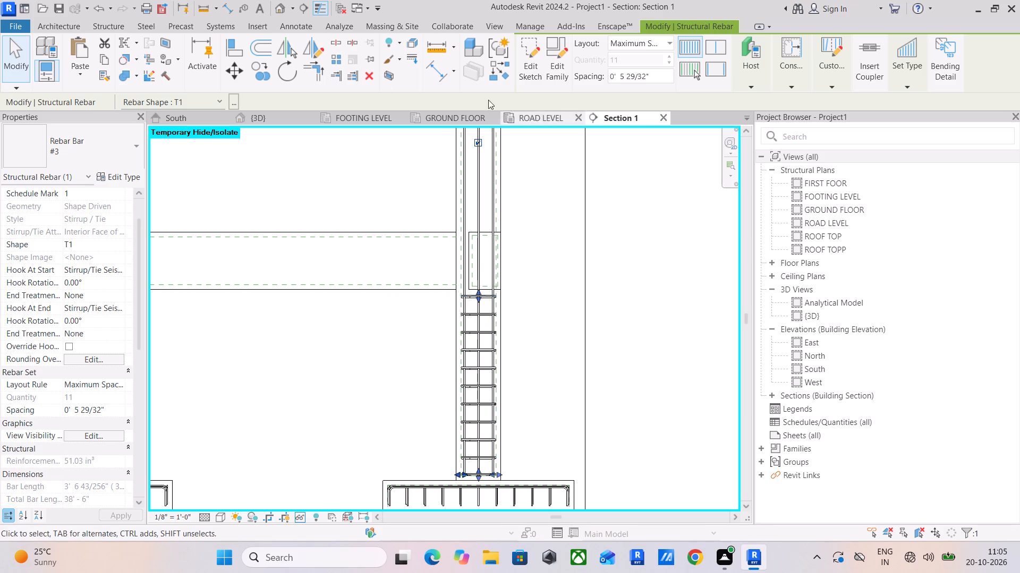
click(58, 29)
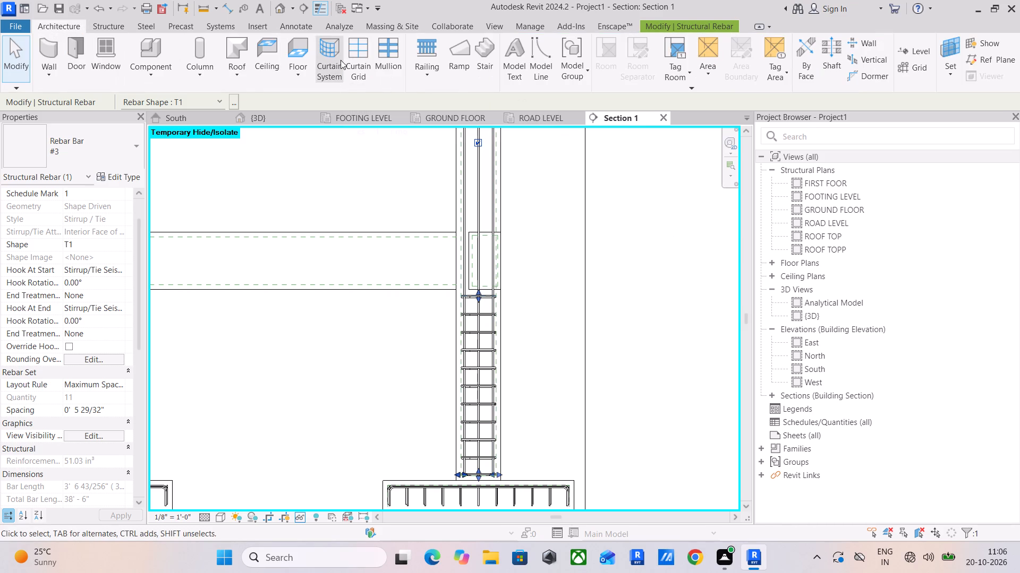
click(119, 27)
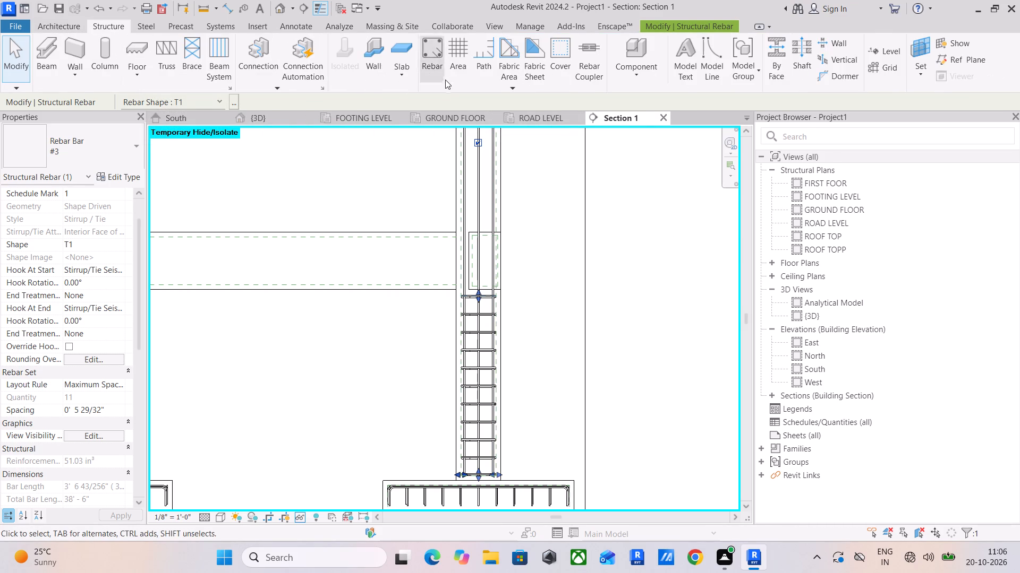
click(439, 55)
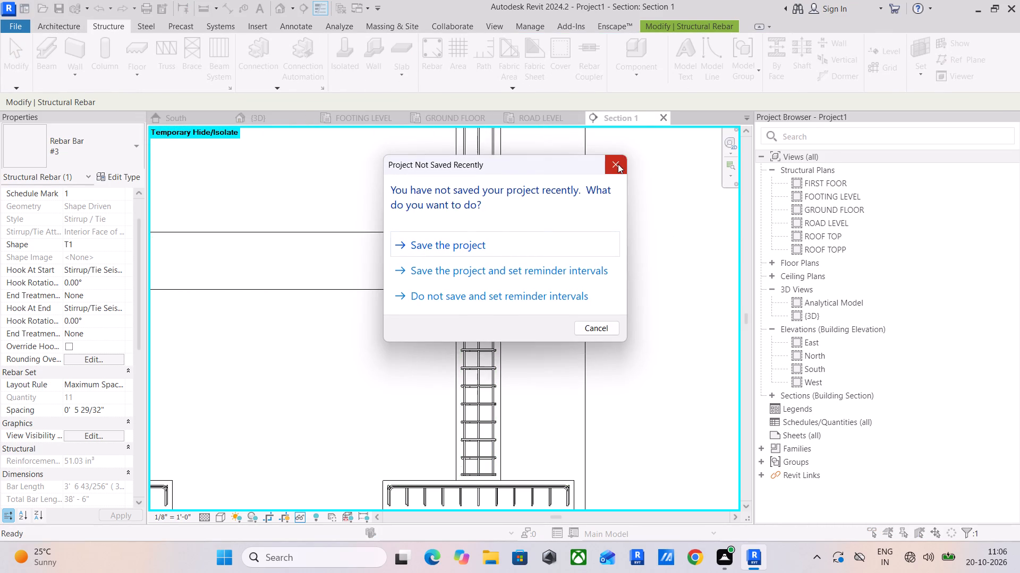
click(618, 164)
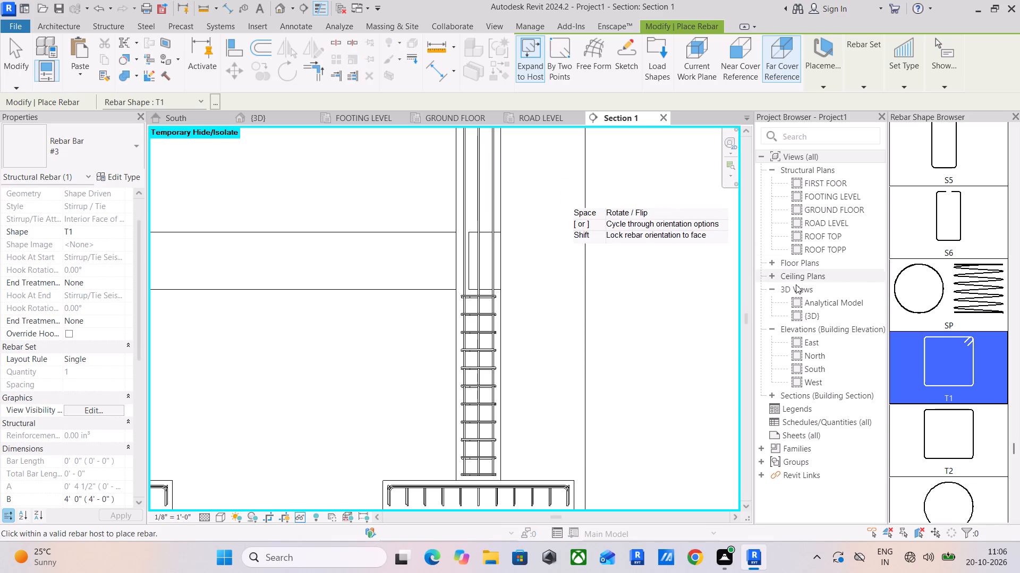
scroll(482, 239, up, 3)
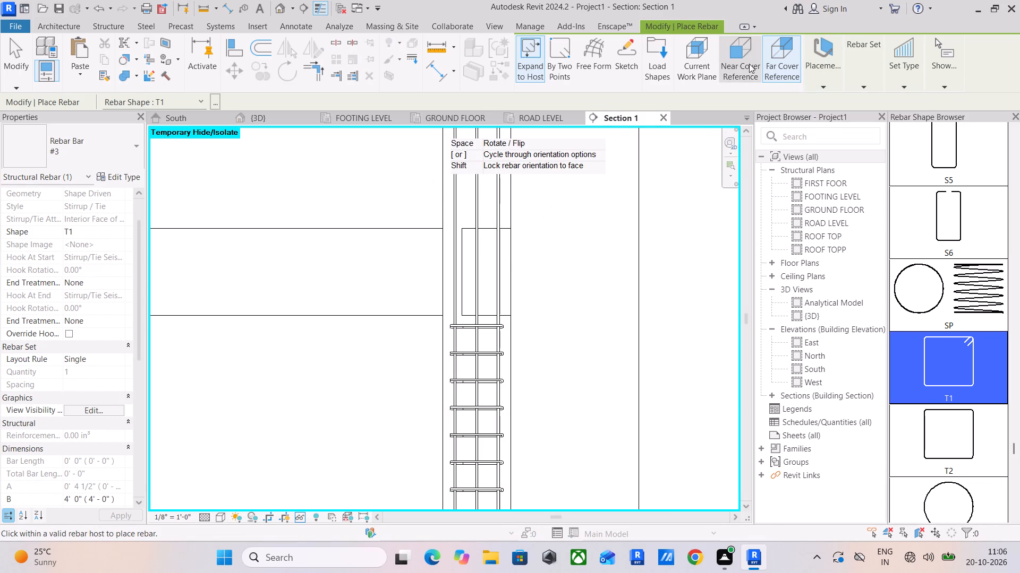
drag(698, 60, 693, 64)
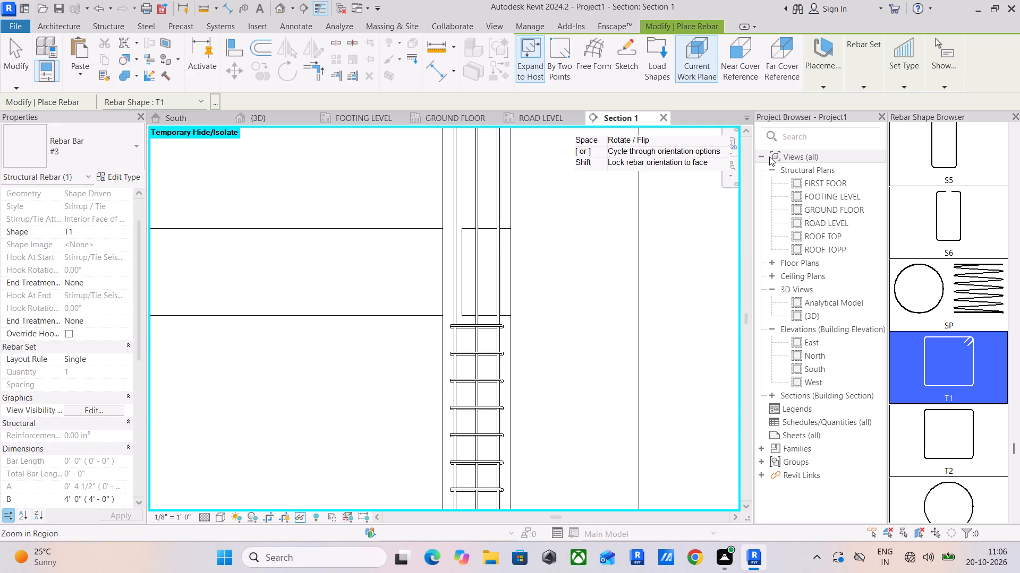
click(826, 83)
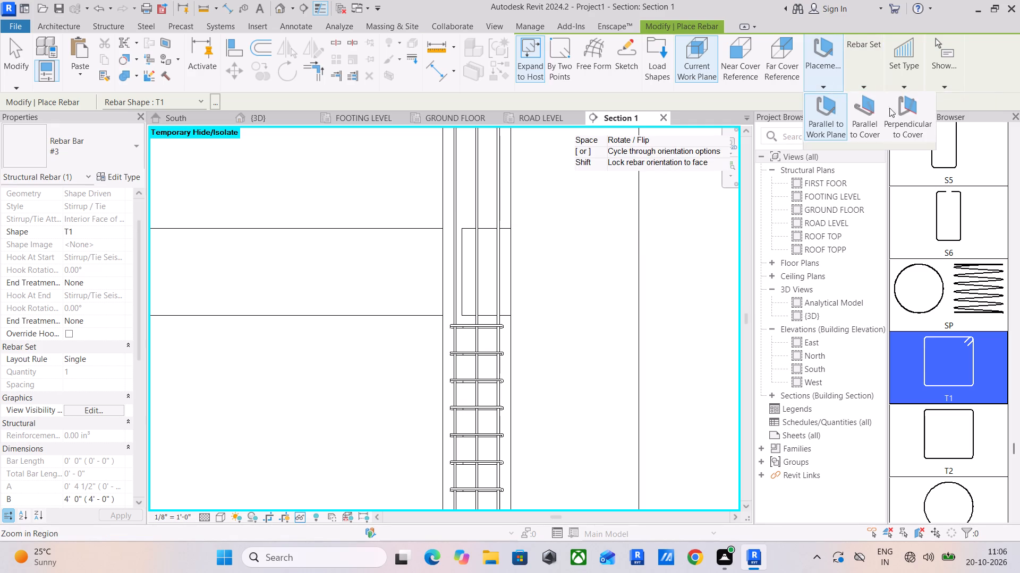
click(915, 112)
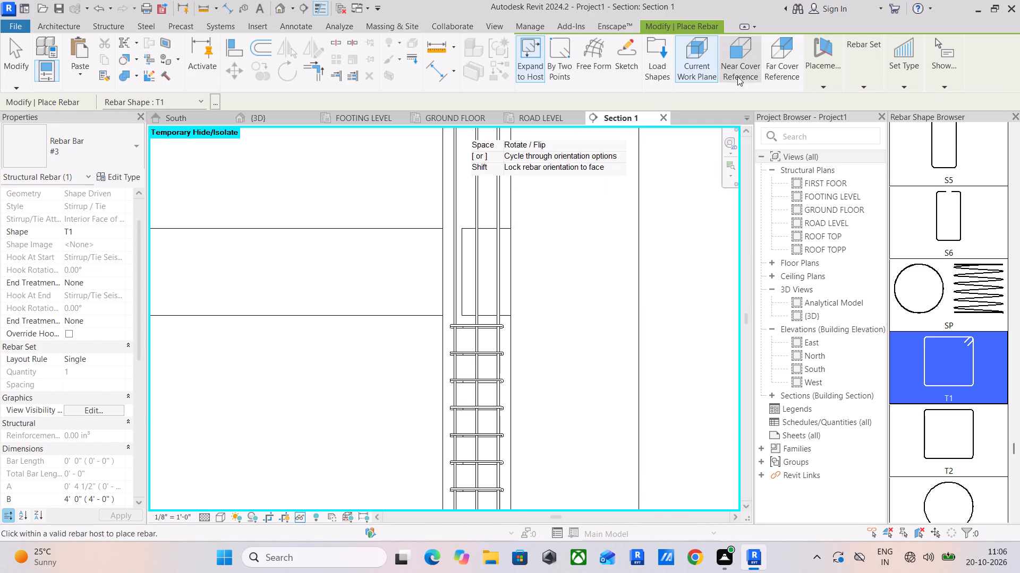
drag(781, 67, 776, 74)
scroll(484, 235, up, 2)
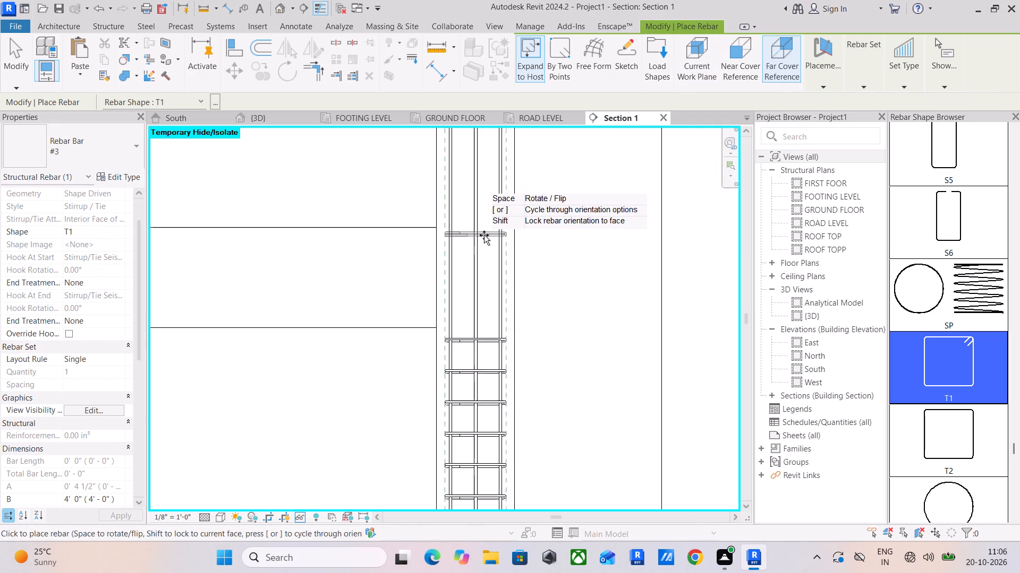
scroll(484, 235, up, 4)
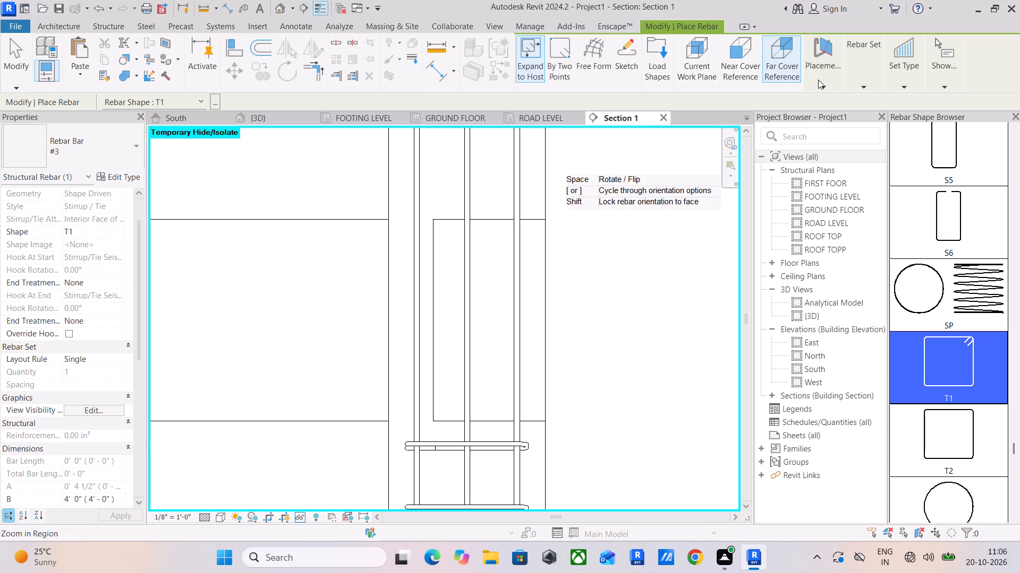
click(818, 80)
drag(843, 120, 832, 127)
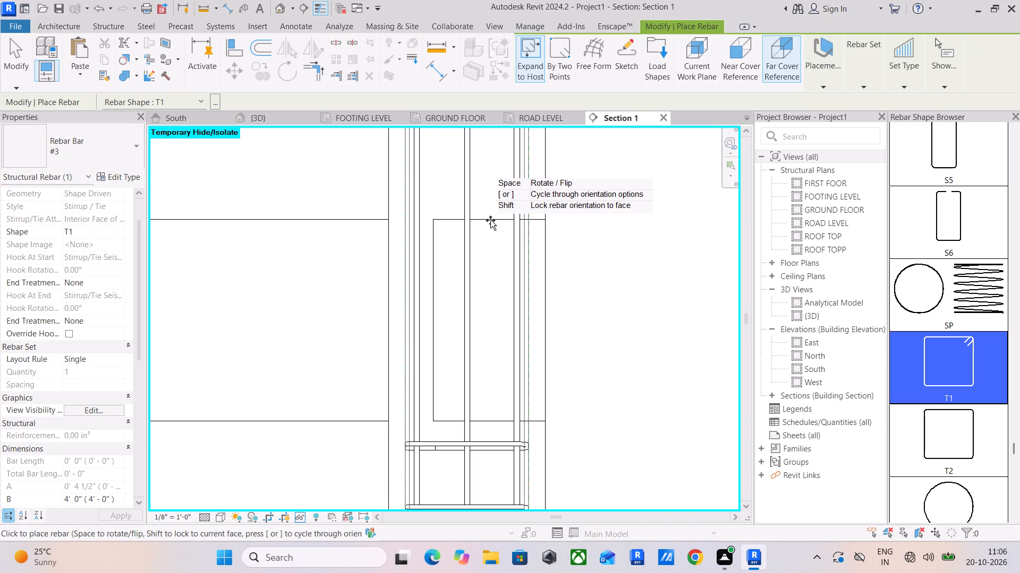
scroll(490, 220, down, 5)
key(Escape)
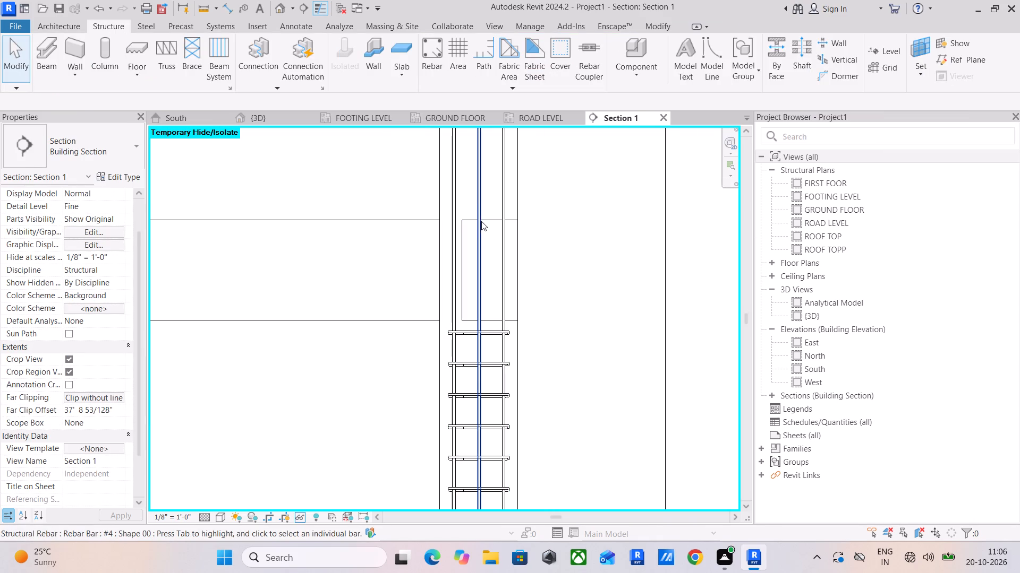
Try a #3 T1 stirrup at the end column's lowest beam, using the far cover reference and Parallel to Work Plane orientation.
click(489, 218)
scroll(503, 249, down, 3)
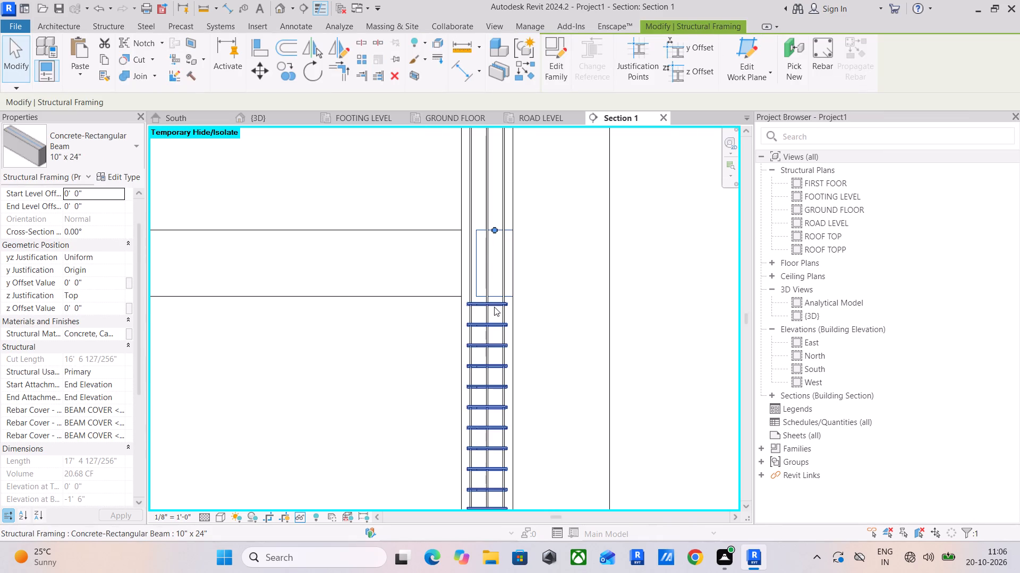
click(494, 307)
scroll(516, 209, up, 9)
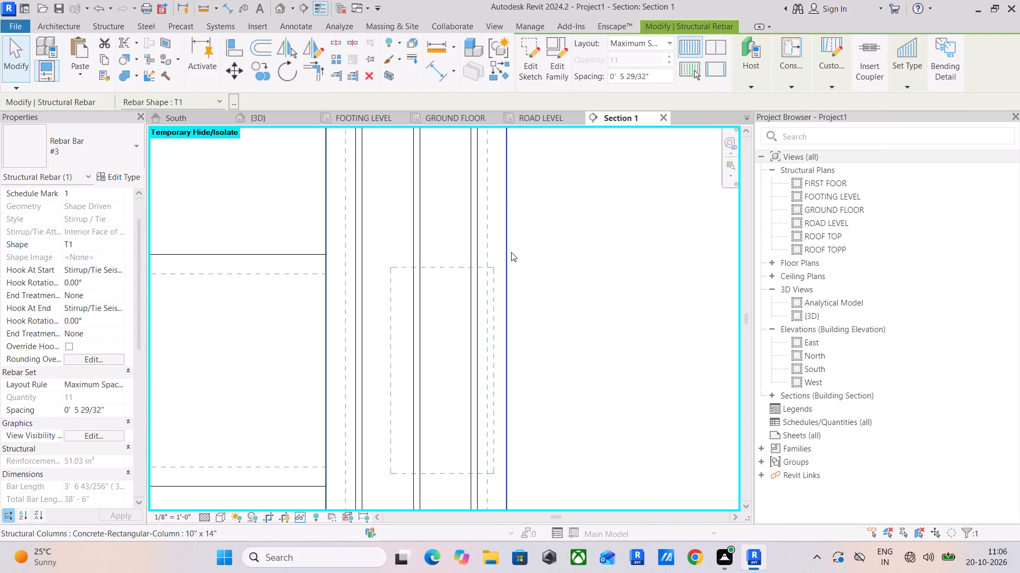
middle_drag(511, 252, 500, 213)
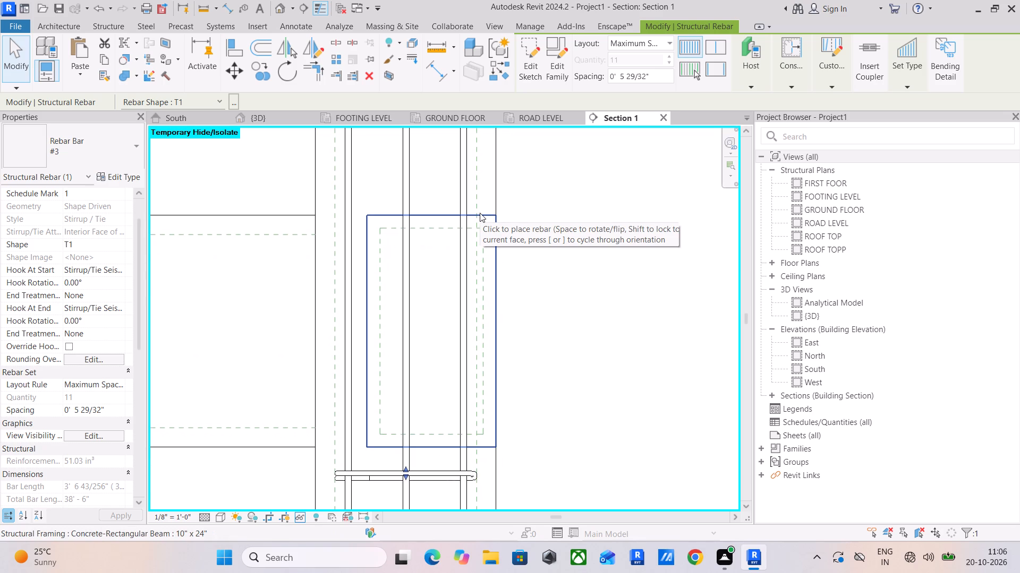
click(437, 217)
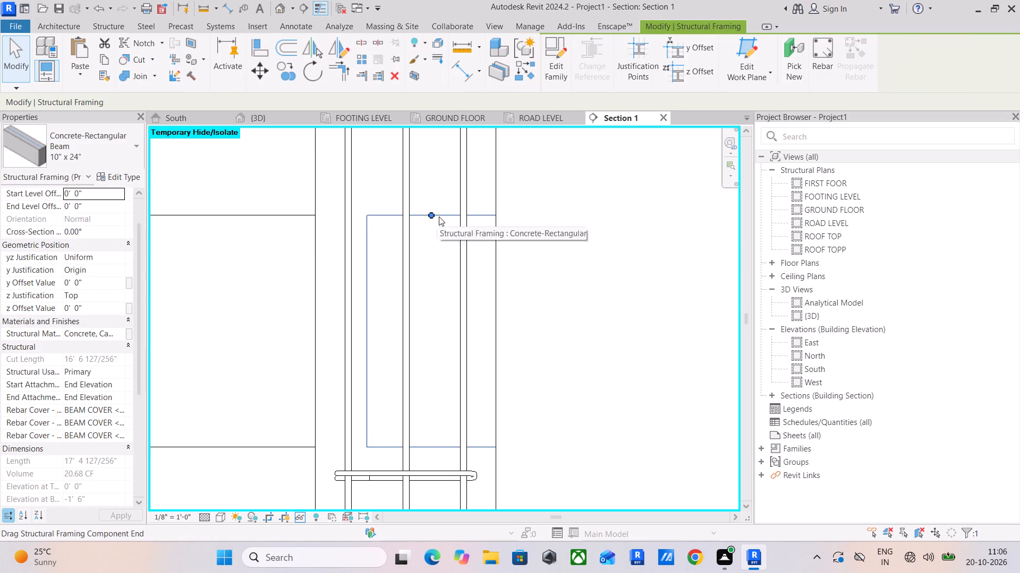
click(96, 25)
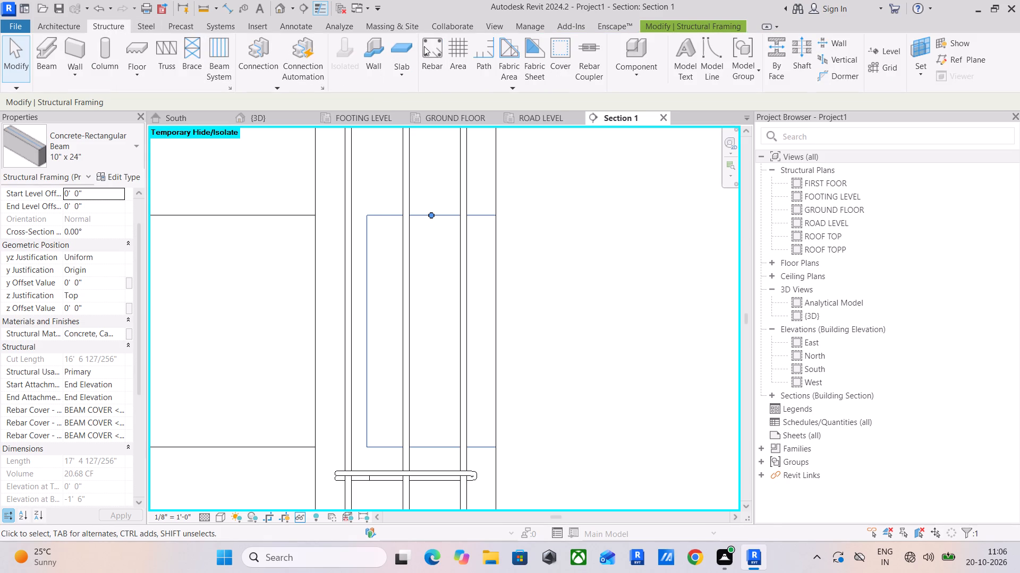
click(424, 46)
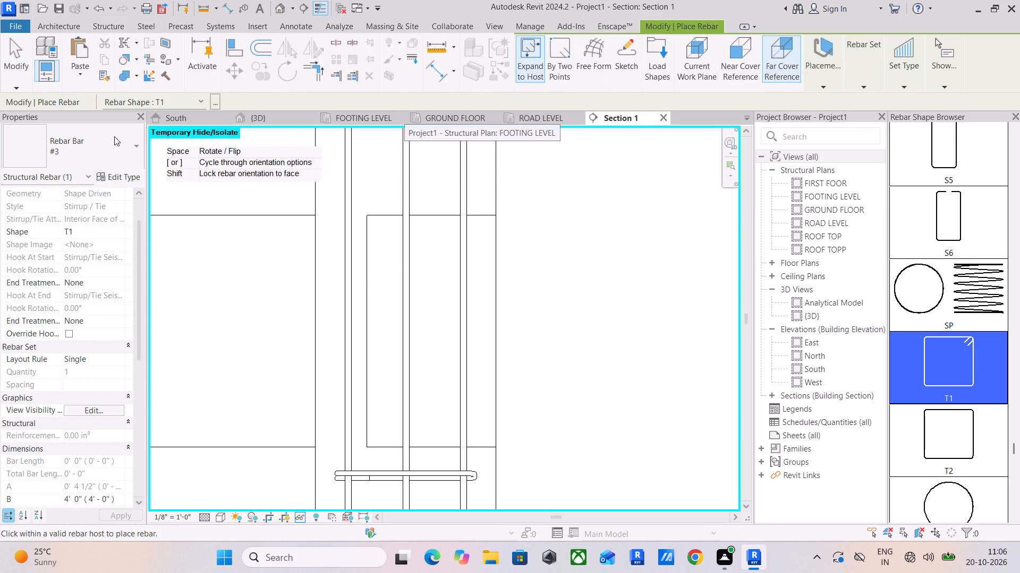
click(684, 56)
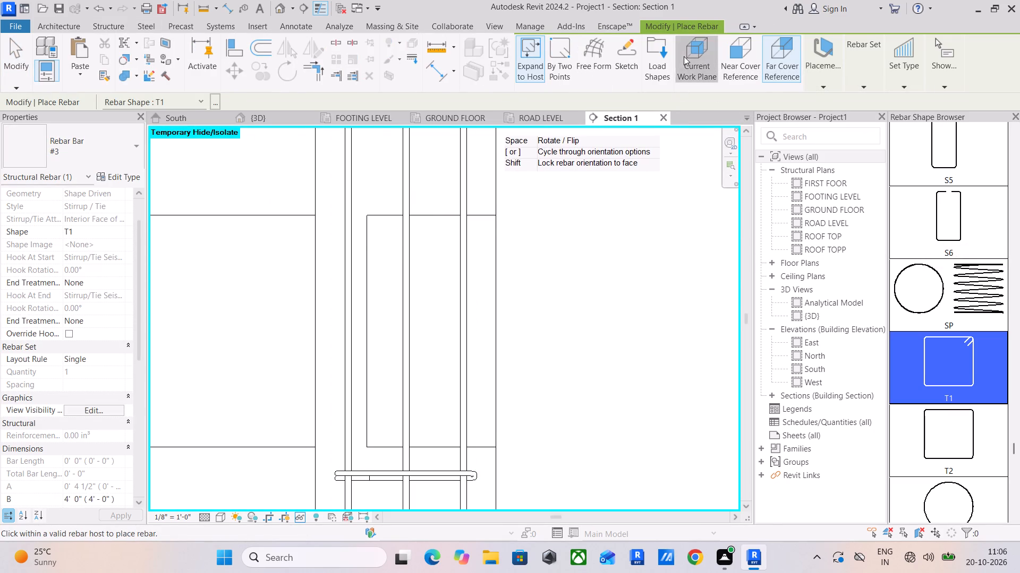
click(788, 69)
click(816, 76)
click(916, 116)
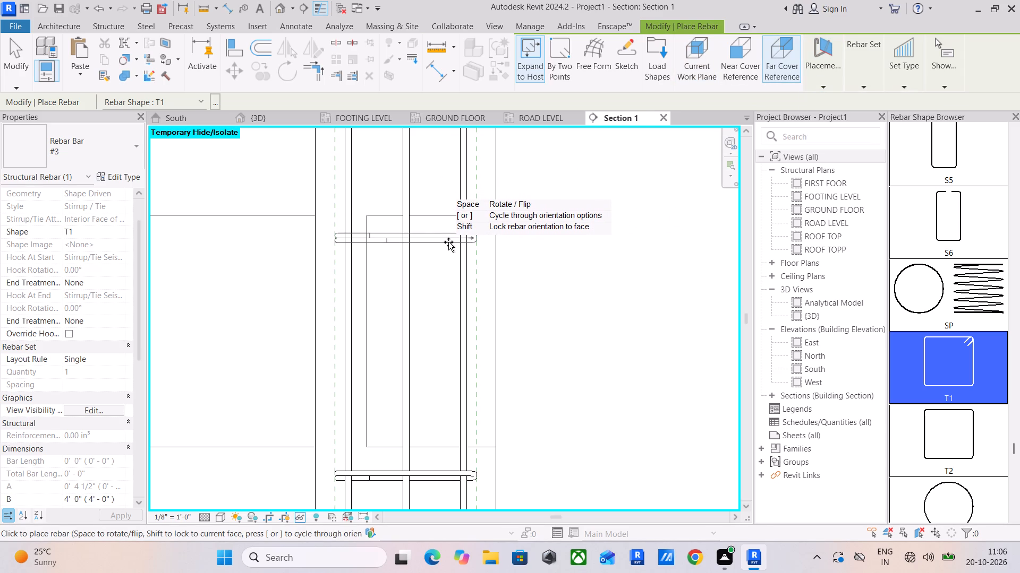
click(832, 68)
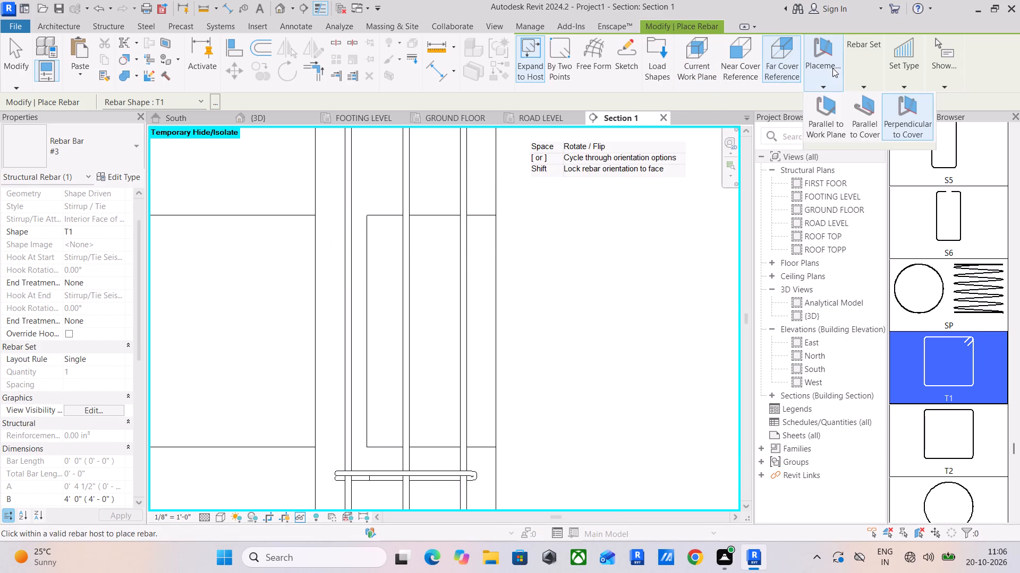
click(826, 116)
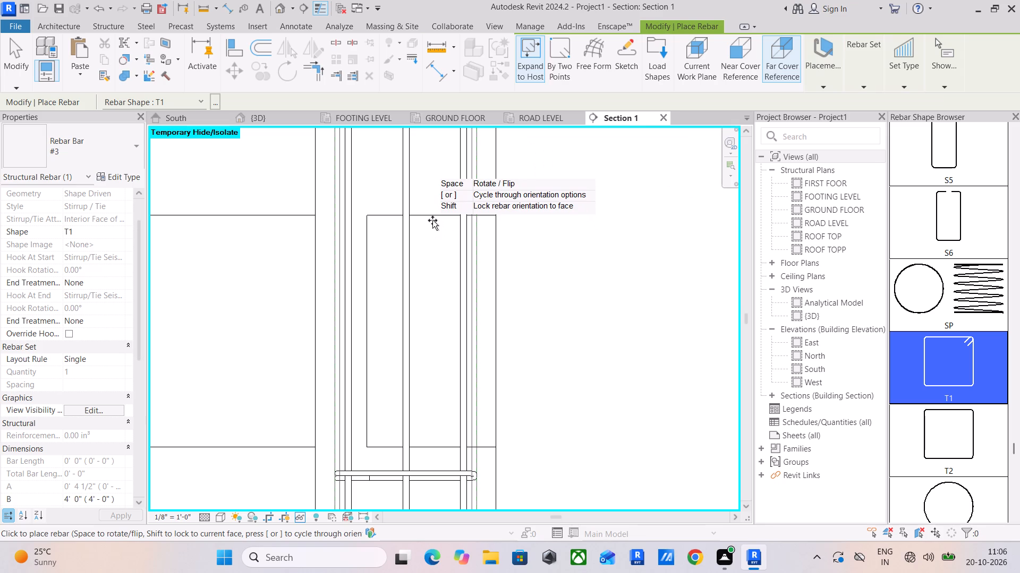
scroll(435, 220, down, 11)
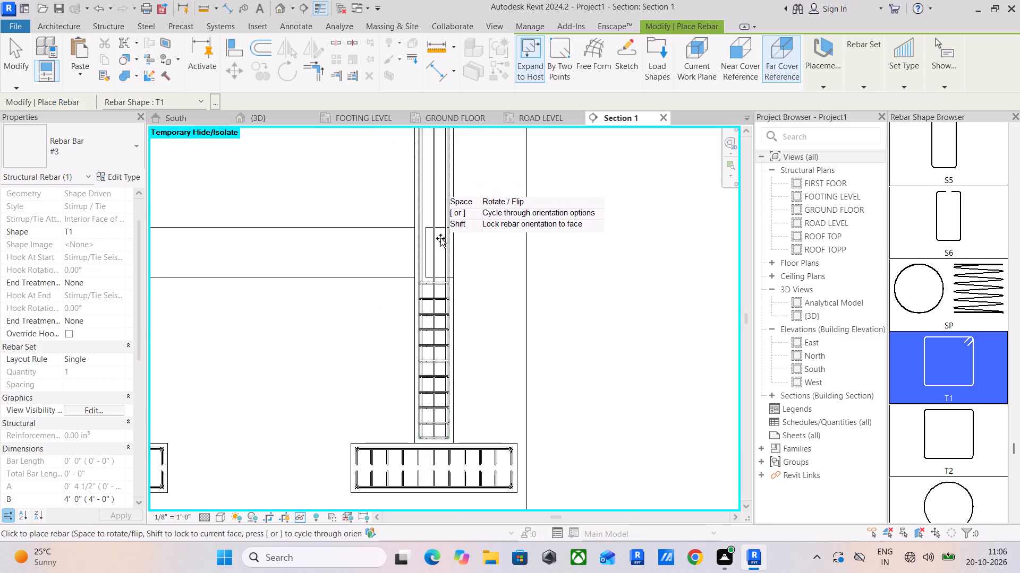
scroll(438, 238, up, 10)
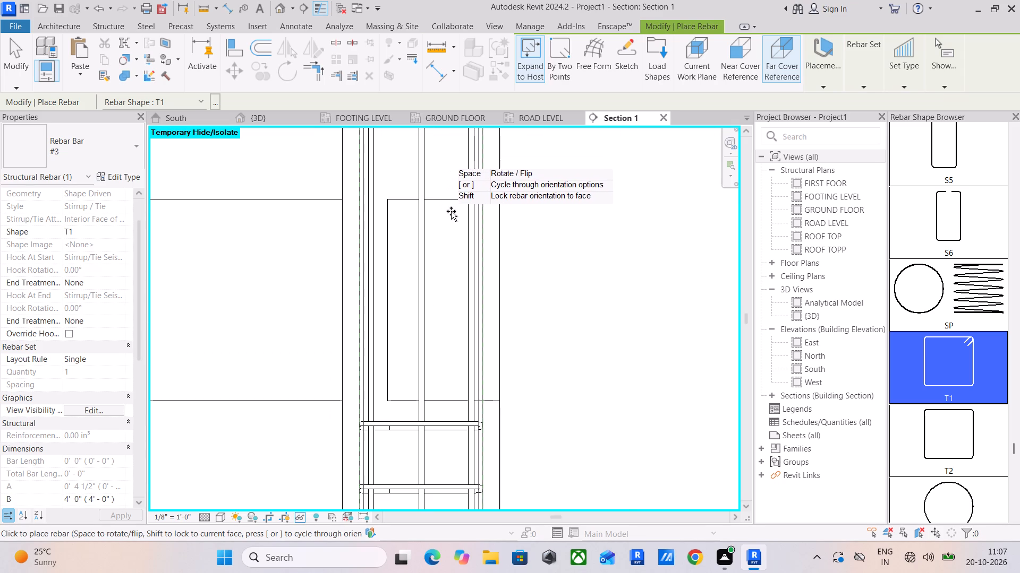
scroll(452, 212, down, 5)
key(Escape)
key(Escape)
Temporarily hide the two overlapping 10" x 14" end columns in Section 1 around the lowest beam joint.
click(477, 193)
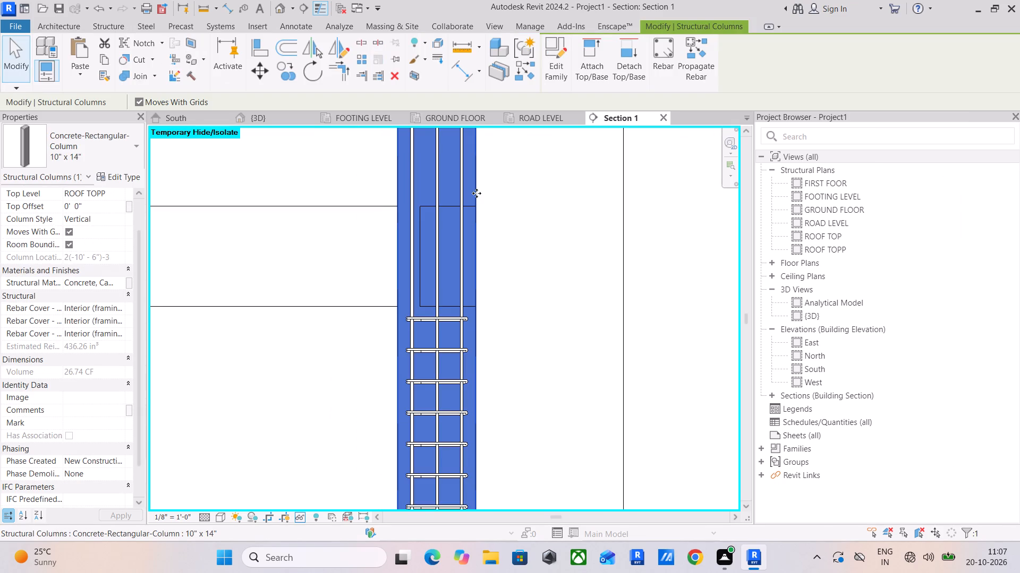
text(HH)
click(479, 191)
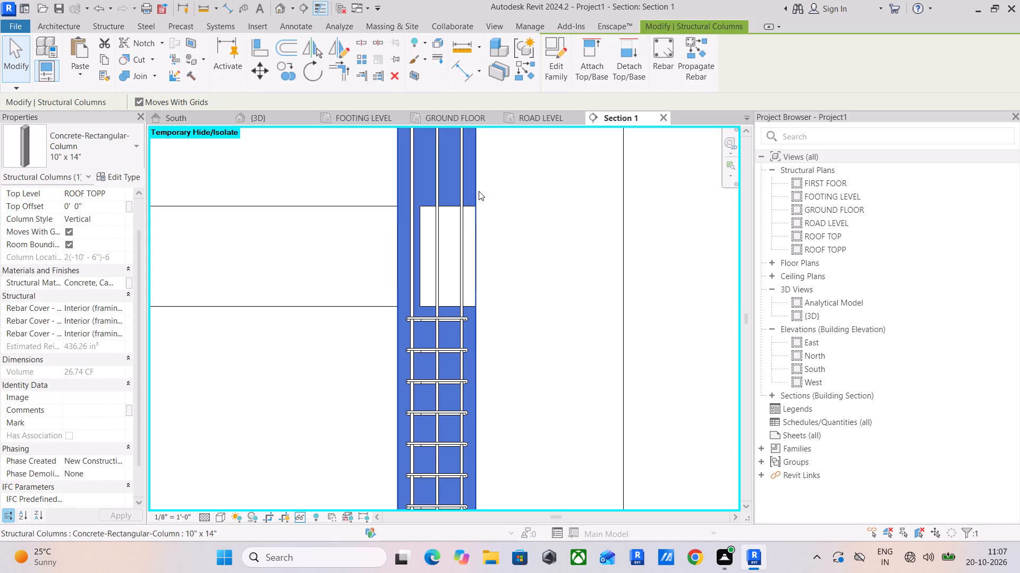
text(HH)
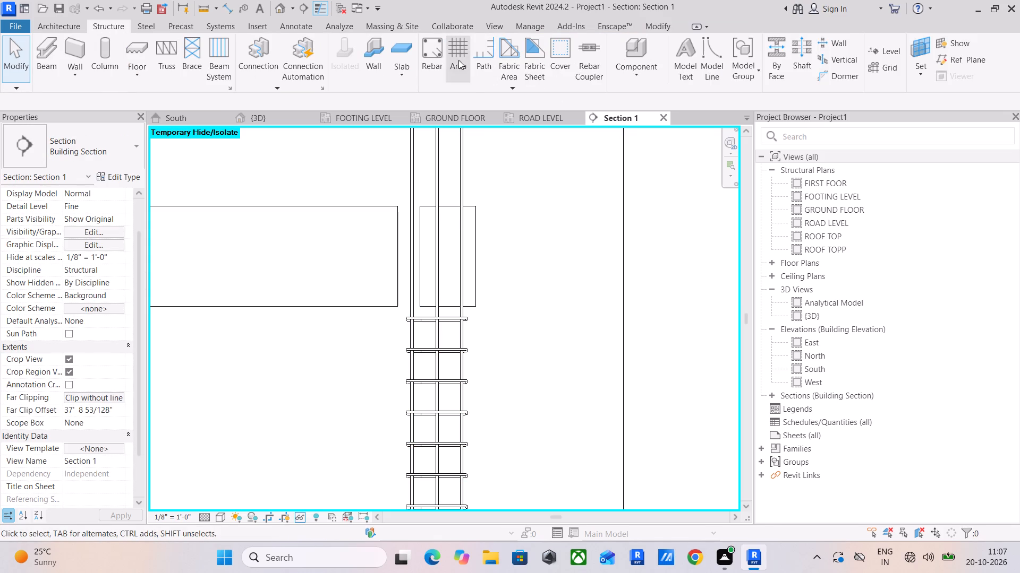
Try to place a #3 T1 stirrup in the exposed cross-section of the lowest end beam, checking the bar's type properties.
click(436, 54)
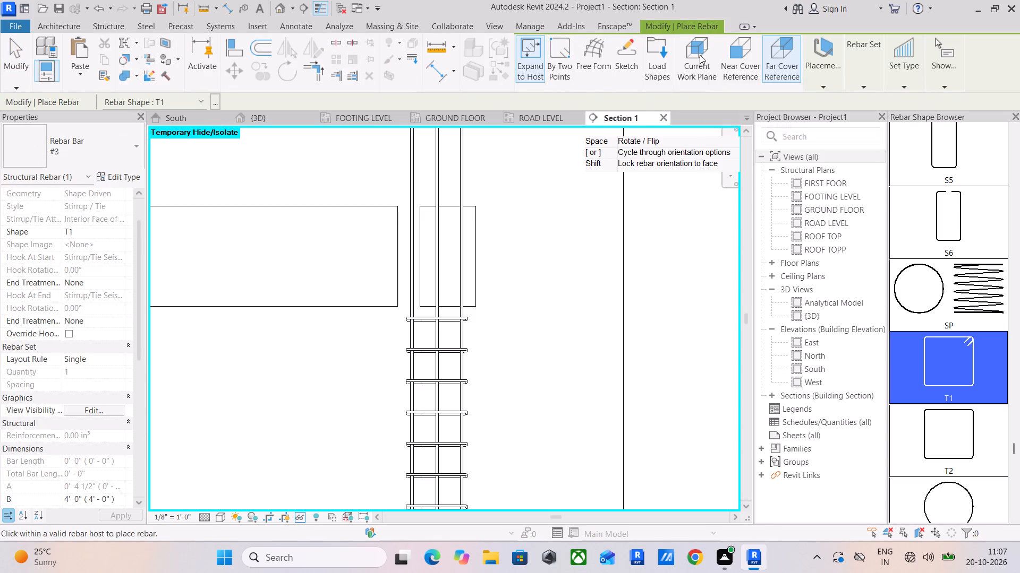
scroll(473, 215, up, 4)
middle_drag(473, 215, 527, 215)
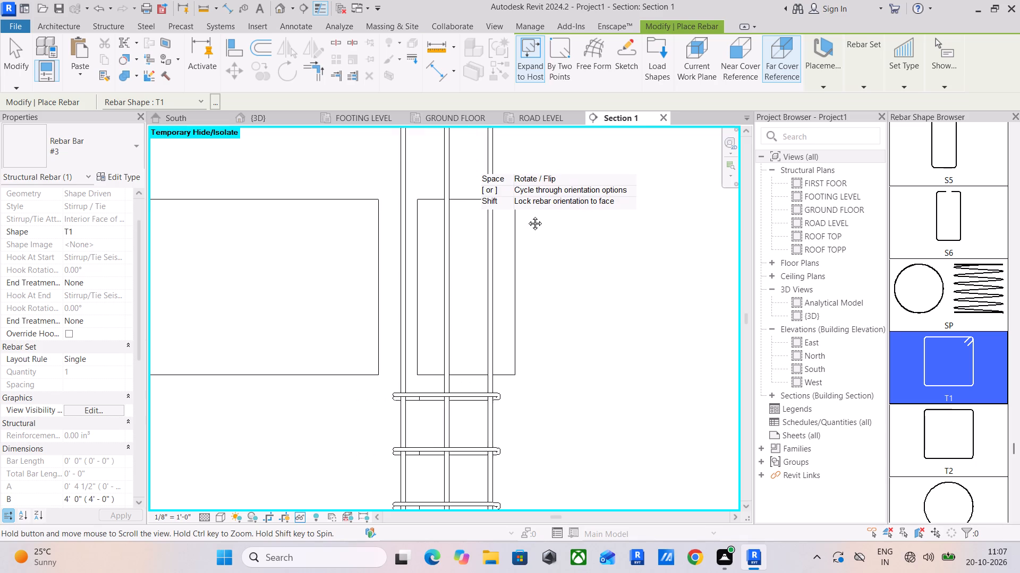
middle_drag(527, 215, 528, 215)
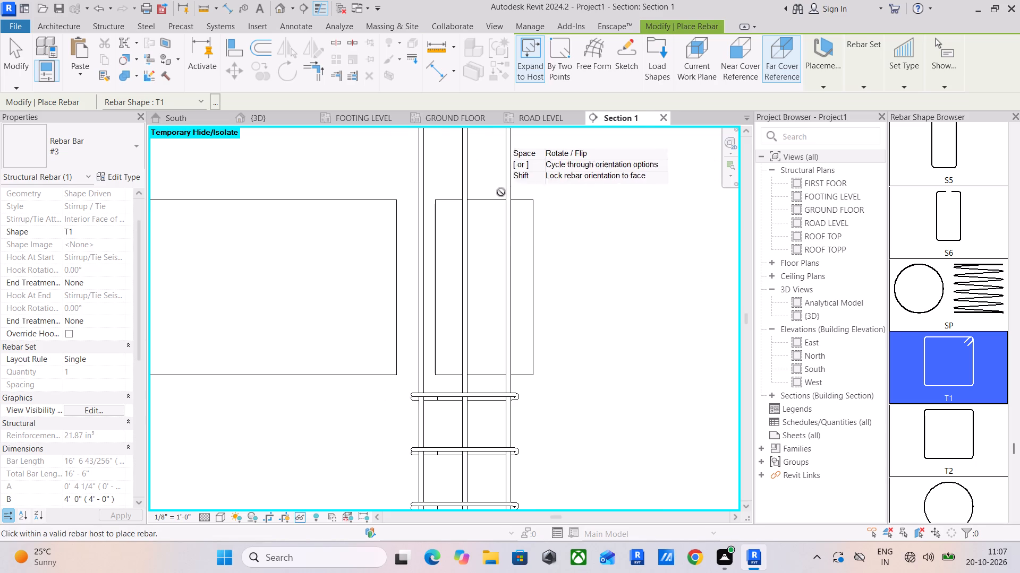
click(151, 143)
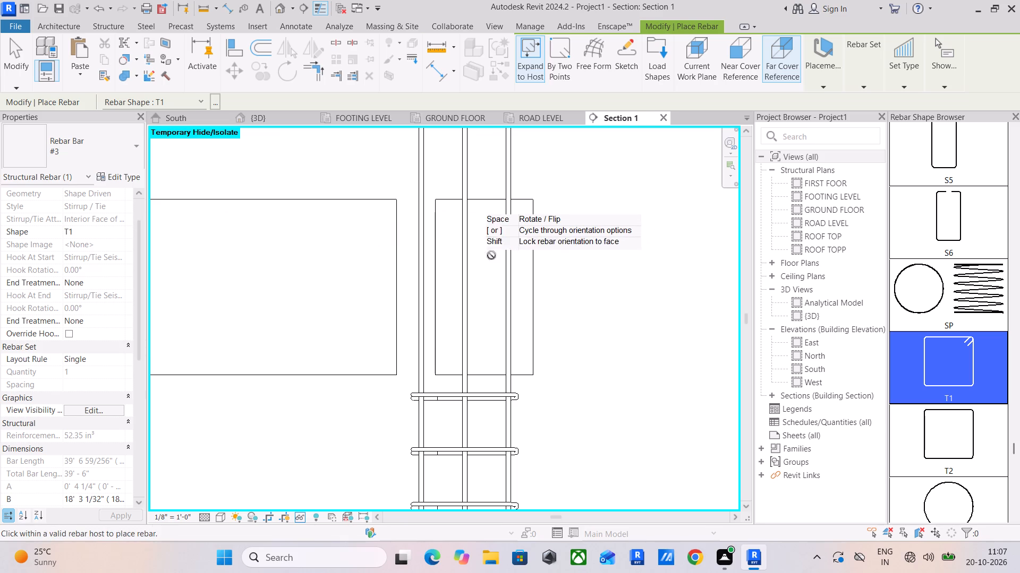
scroll(533, 200, down, 5)
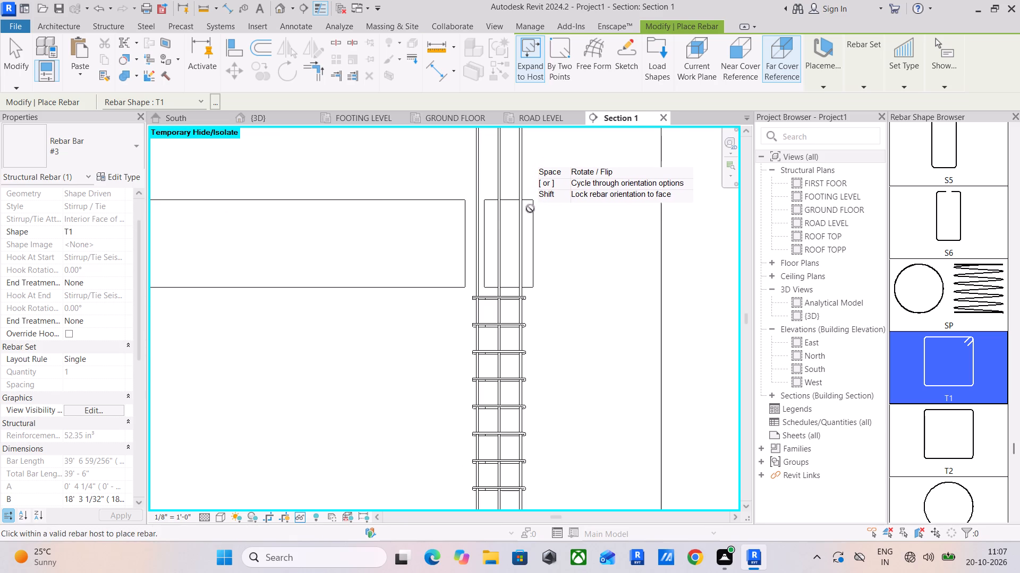
click(135, 144)
scroll(93, 206, up, 5)
click(122, 136)
click(123, 177)
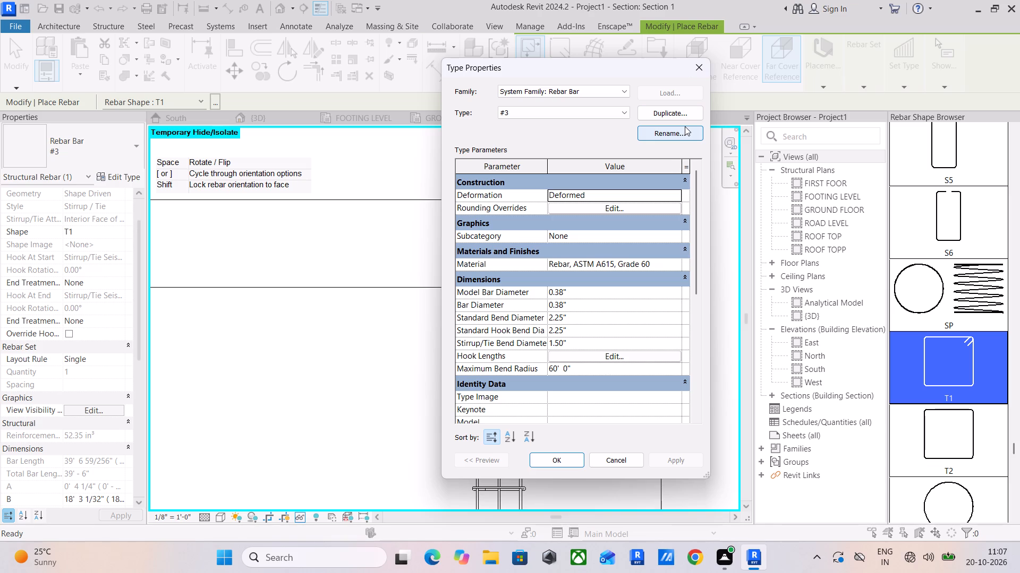
click(701, 70)
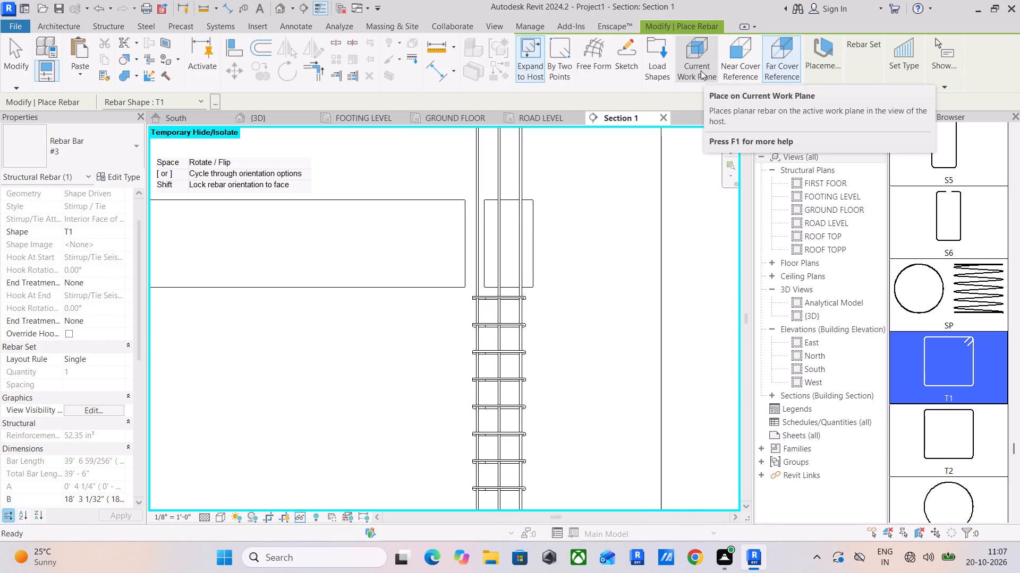
Examine the neighbouring column's joint with the lowest beam and how the stirrup preview fits there.
scroll(534, 204, up, 4)
scroll(534, 204, down, 11)
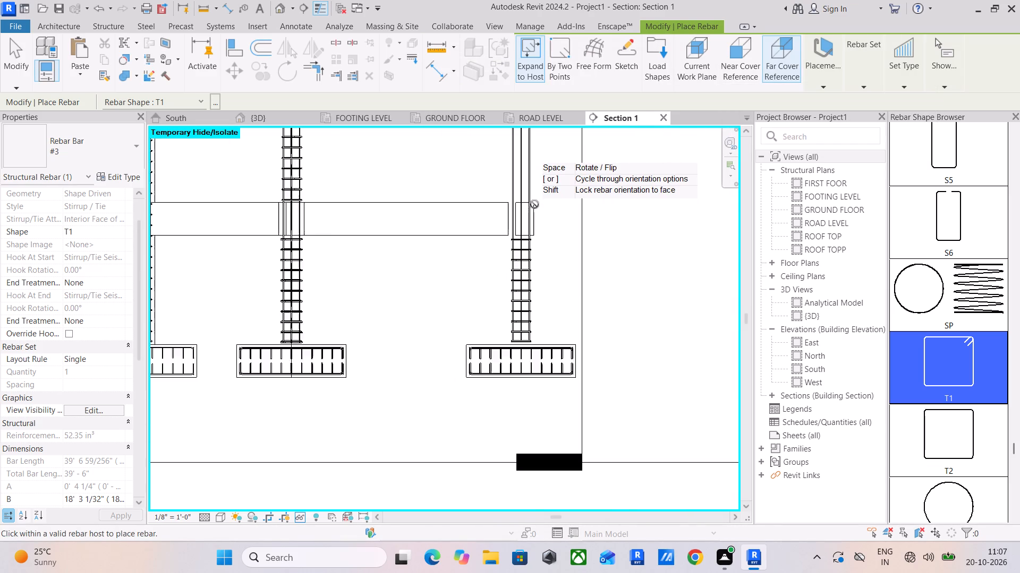
scroll(534, 204, down, 3)
scroll(379, 215, up, 12)
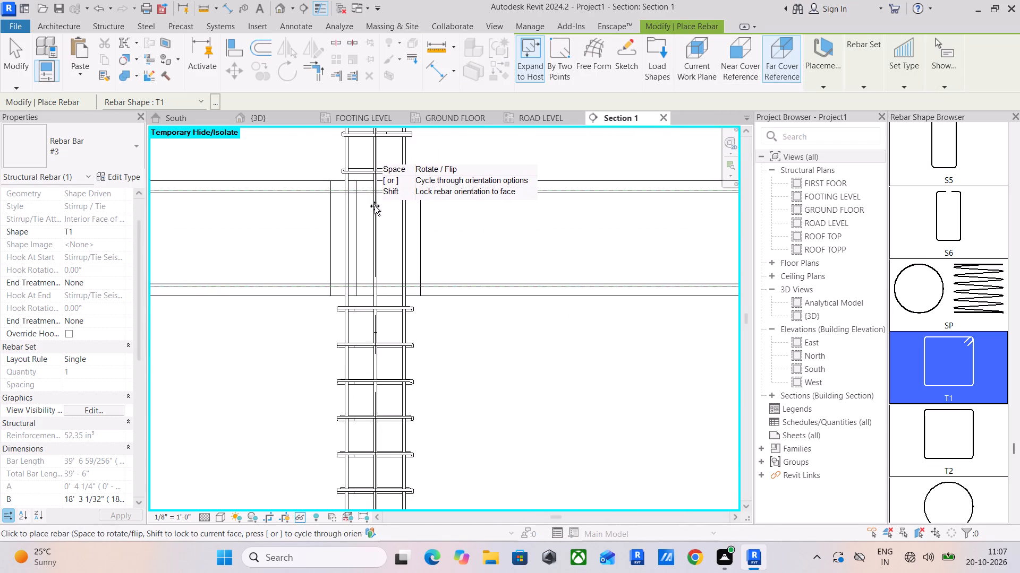
scroll(375, 206, up, 6)
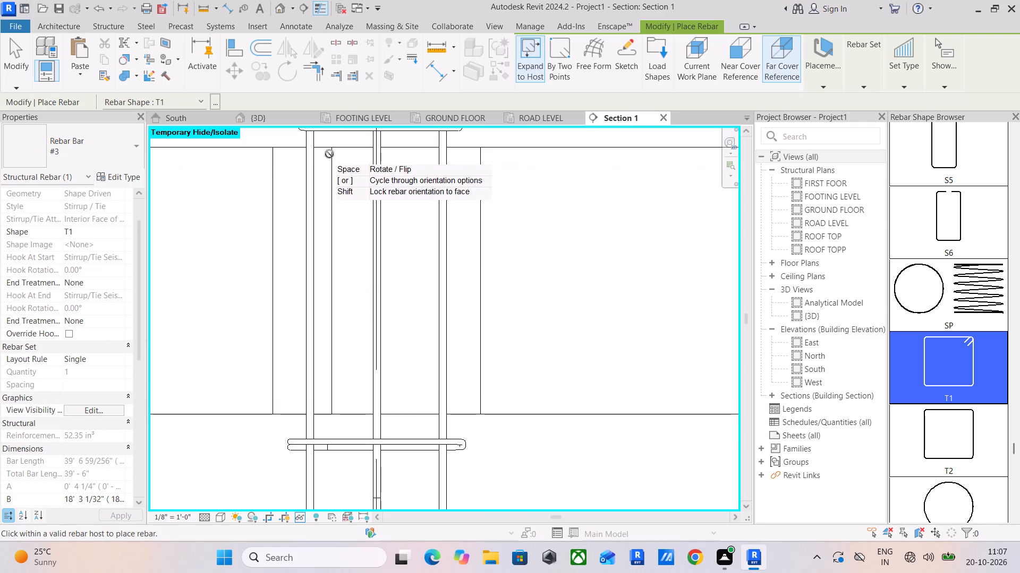
scroll(331, 157, down, 7)
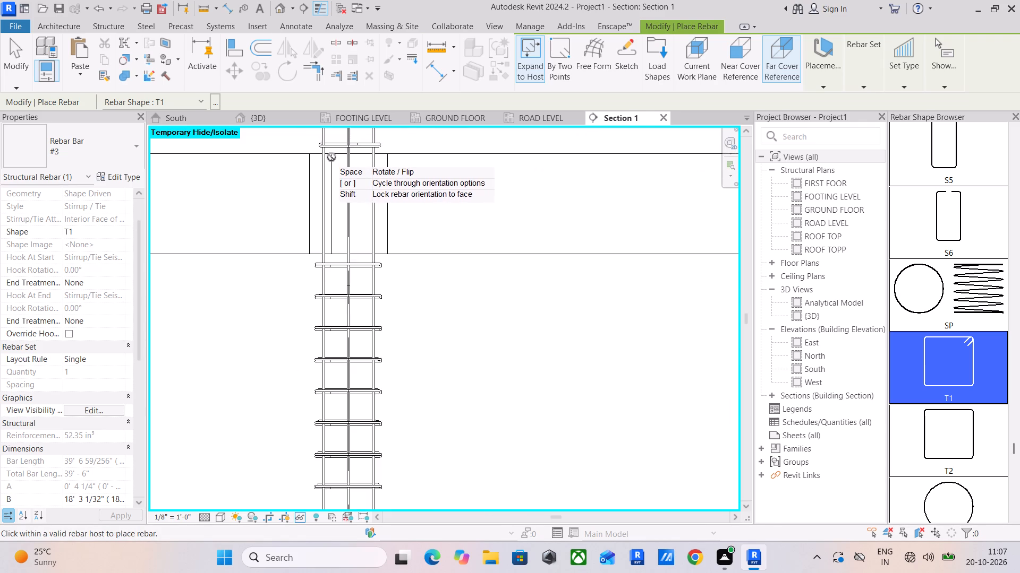
scroll(339, 184, down, 2)
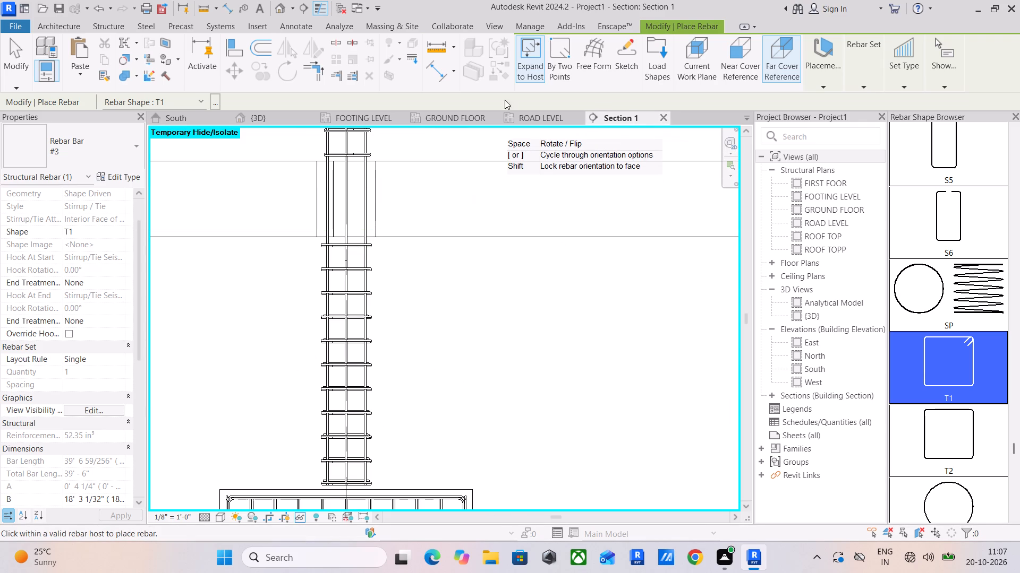
Switch the T1 stirrup's bar type to #4 for placement in the end beam's cross-section.
click(123, 155)
click(86, 230)
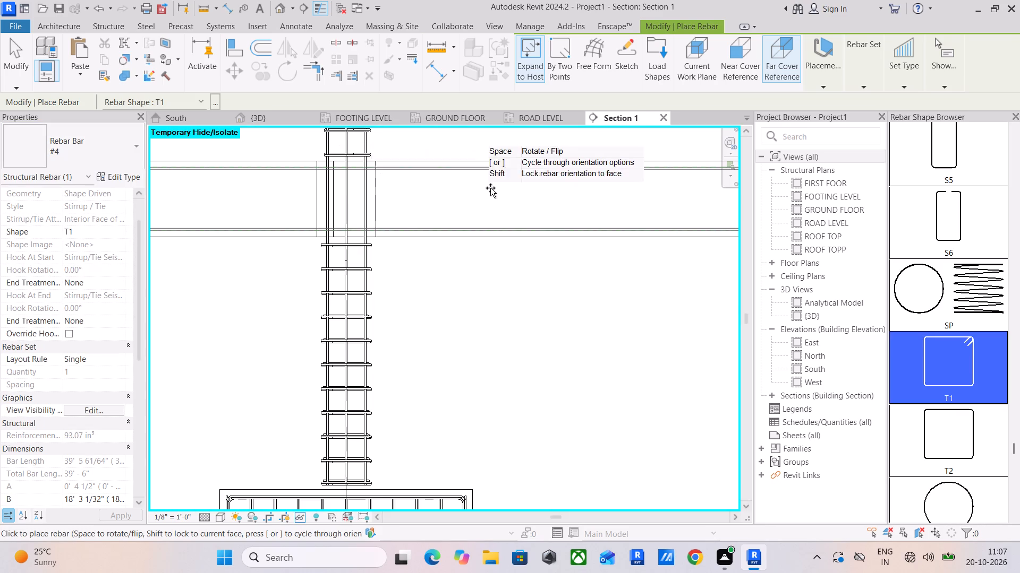
scroll(490, 188, down, 7)
middle_drag(541, 185, 346, 202)
scroll(456, 199, up, 12)
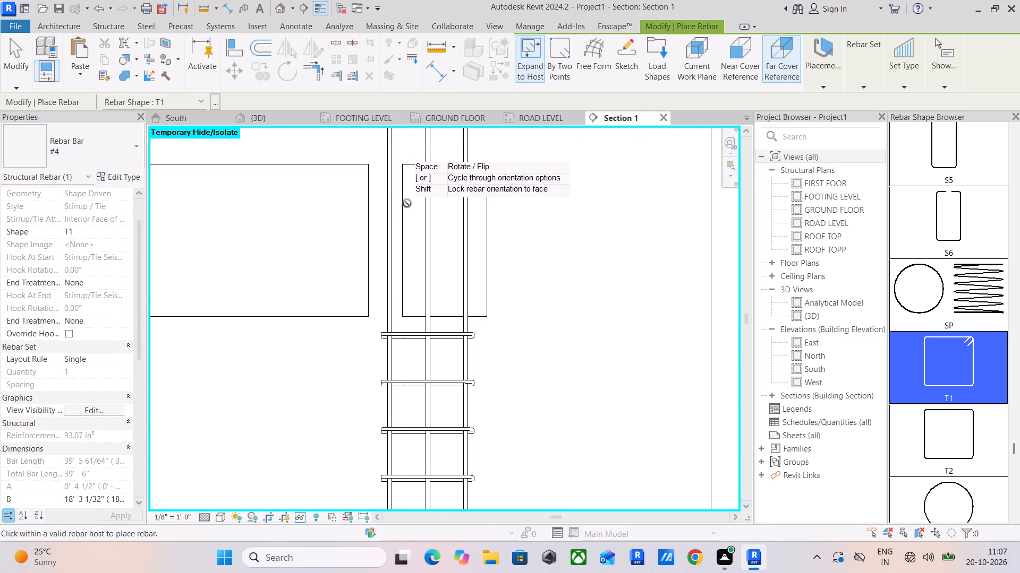
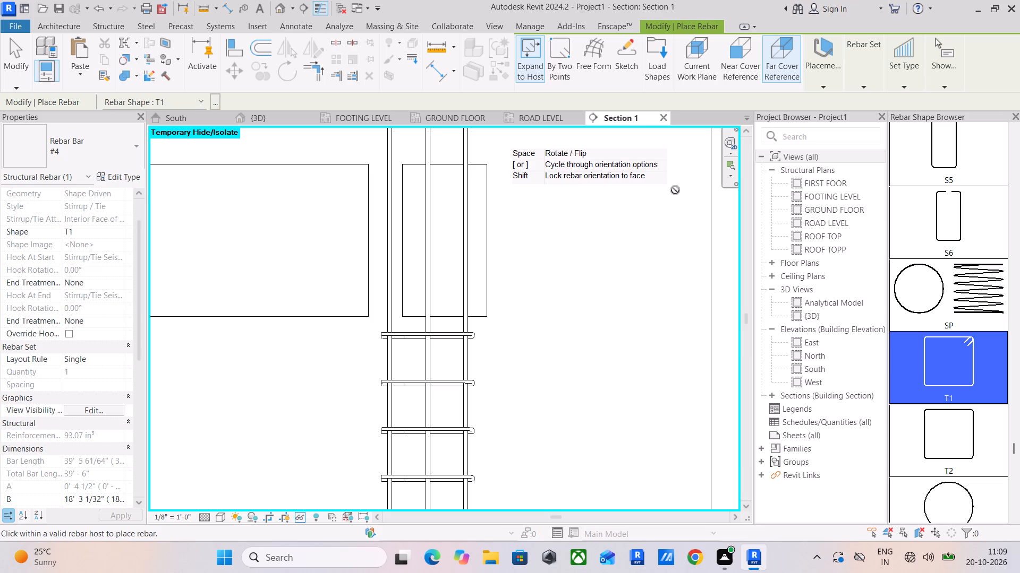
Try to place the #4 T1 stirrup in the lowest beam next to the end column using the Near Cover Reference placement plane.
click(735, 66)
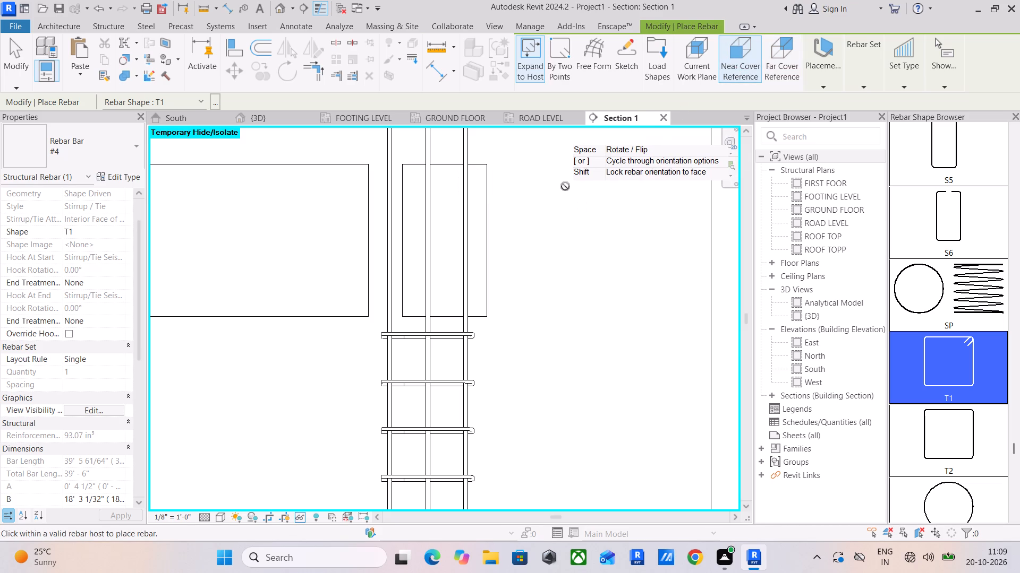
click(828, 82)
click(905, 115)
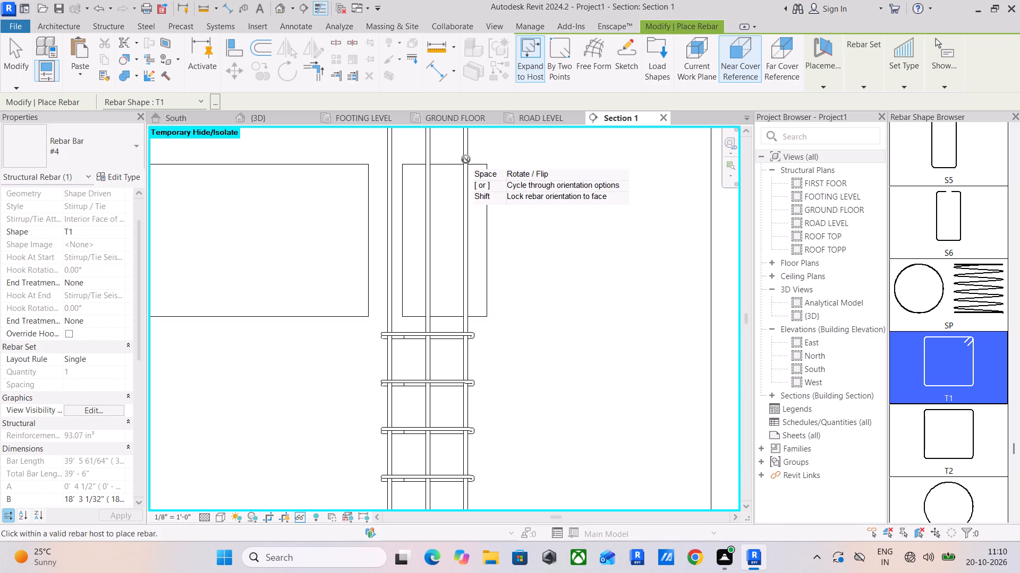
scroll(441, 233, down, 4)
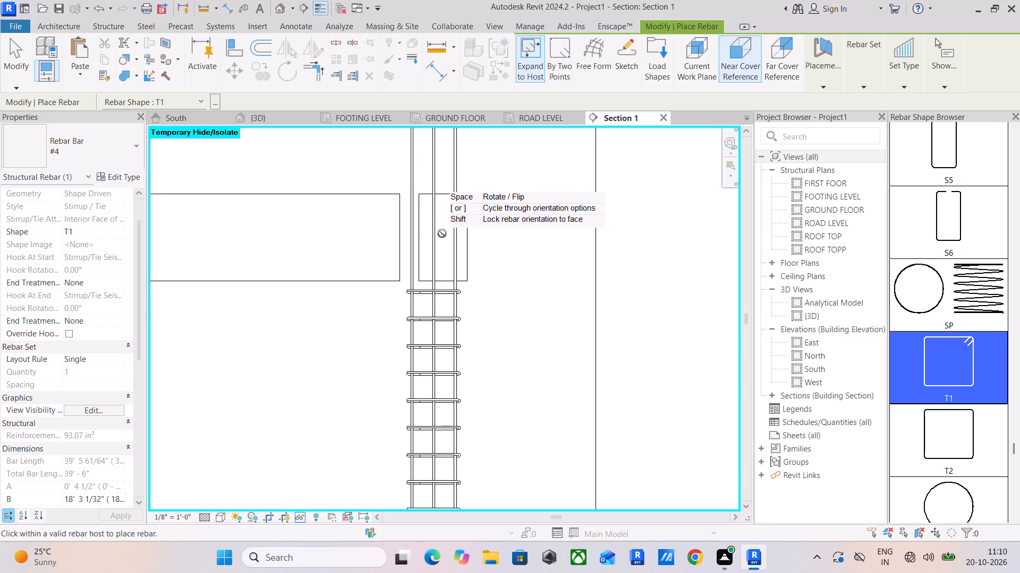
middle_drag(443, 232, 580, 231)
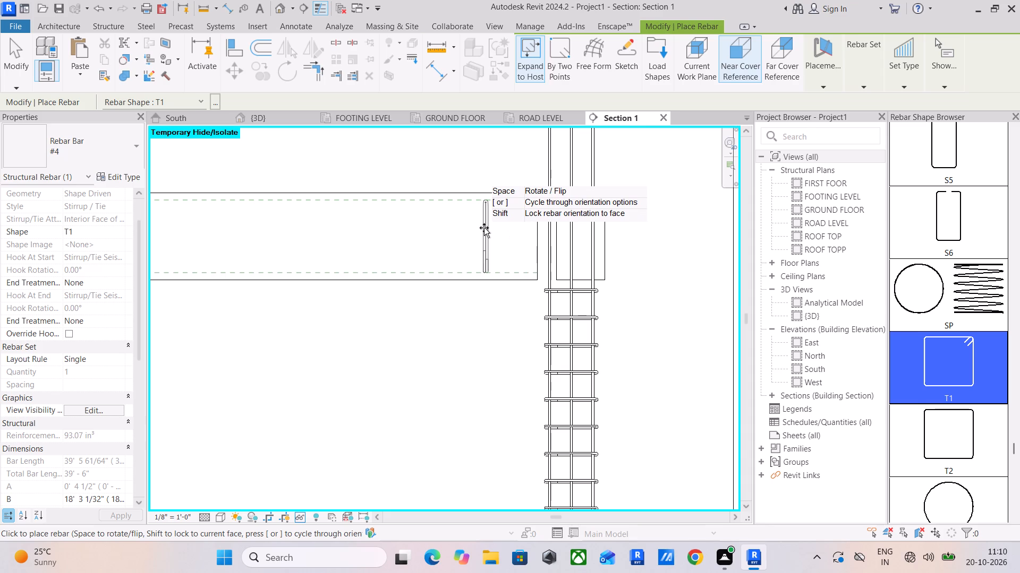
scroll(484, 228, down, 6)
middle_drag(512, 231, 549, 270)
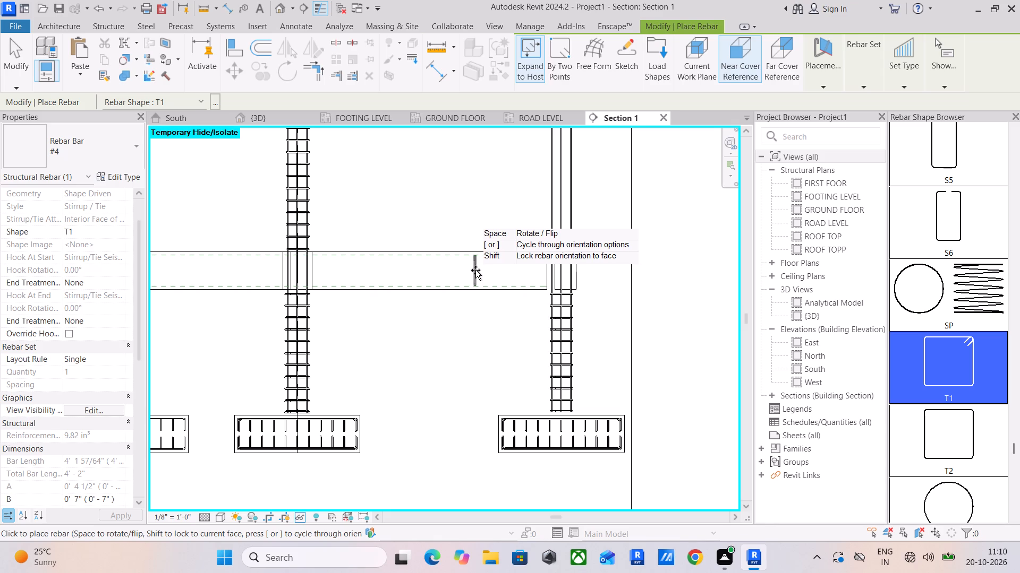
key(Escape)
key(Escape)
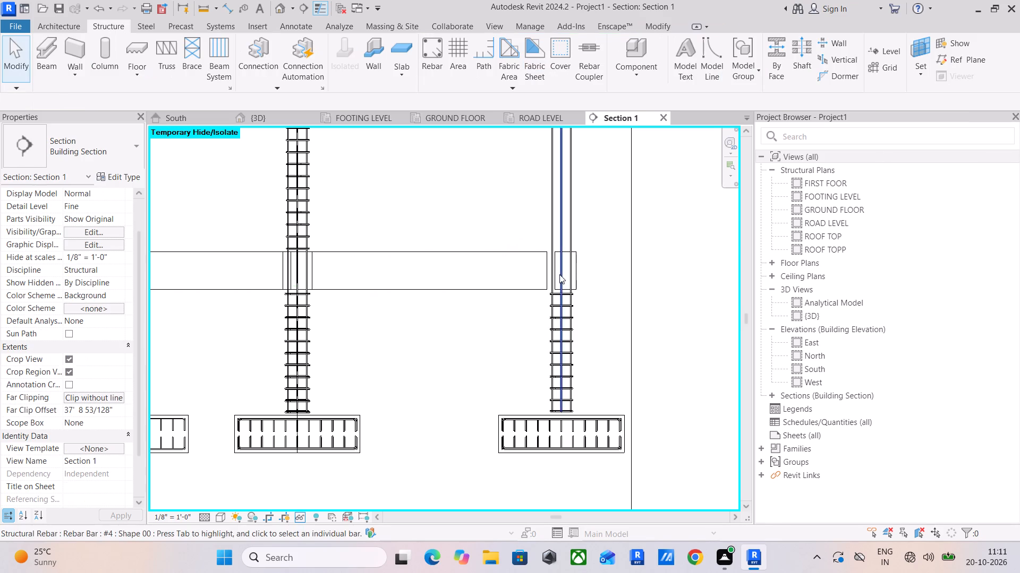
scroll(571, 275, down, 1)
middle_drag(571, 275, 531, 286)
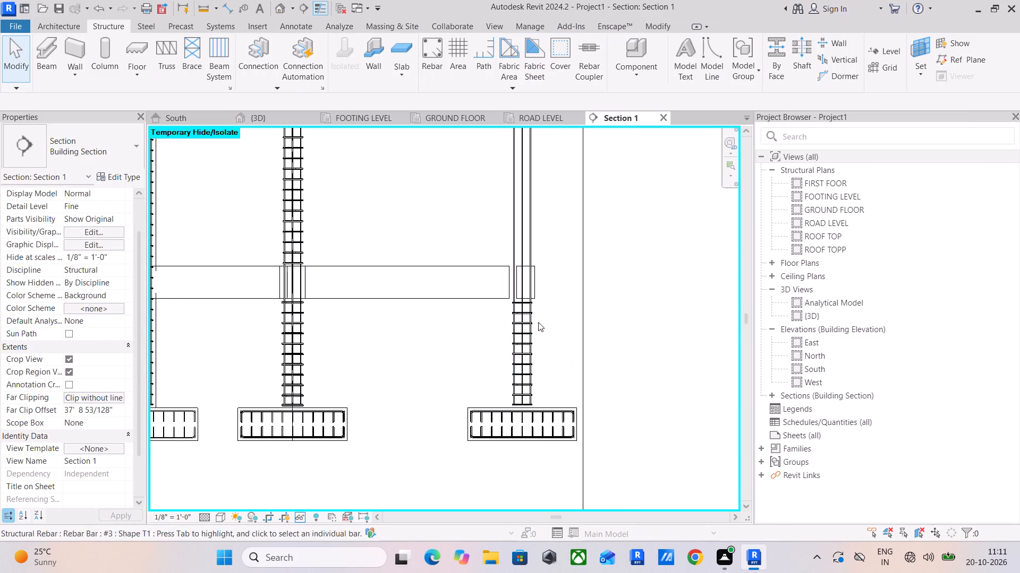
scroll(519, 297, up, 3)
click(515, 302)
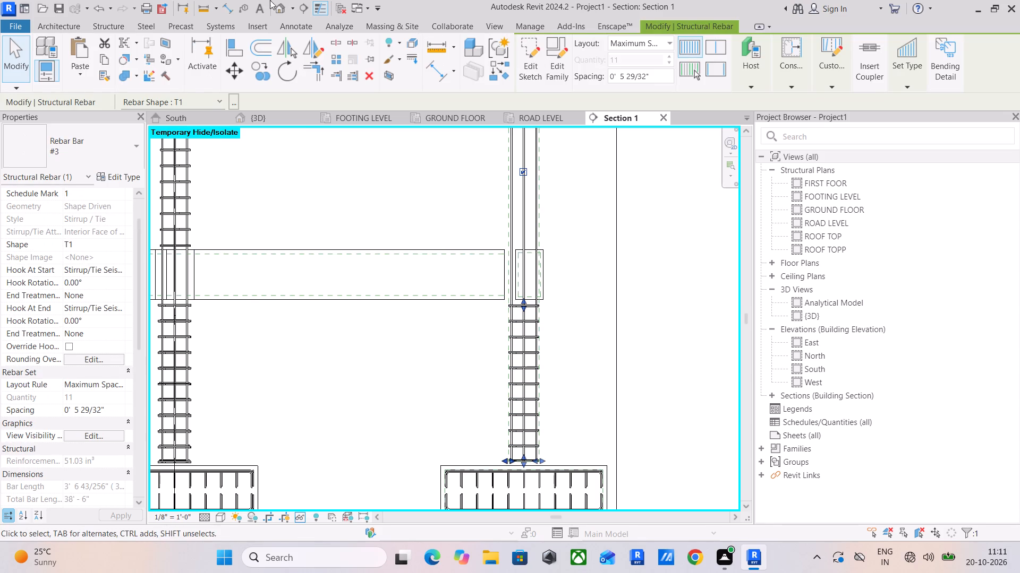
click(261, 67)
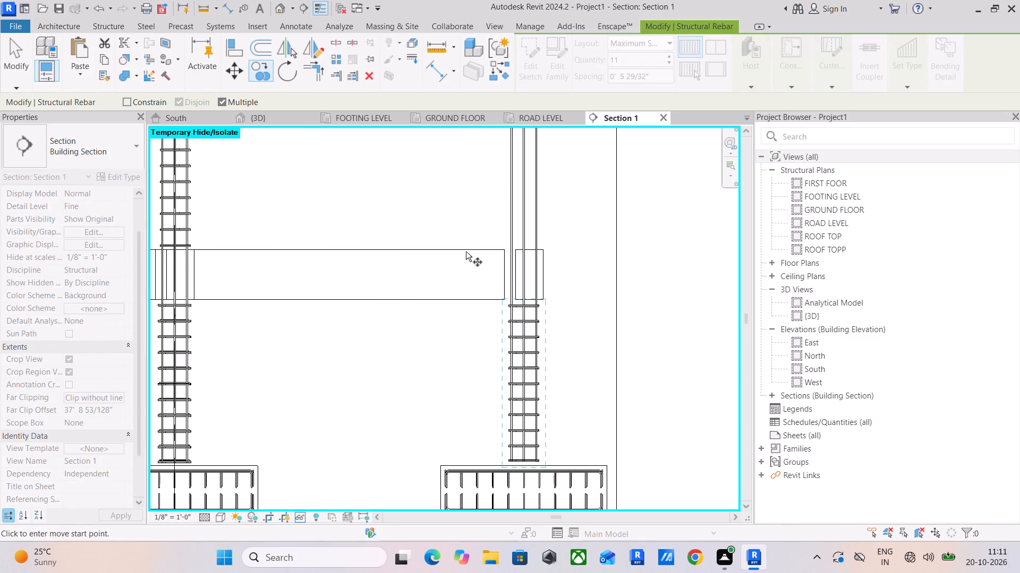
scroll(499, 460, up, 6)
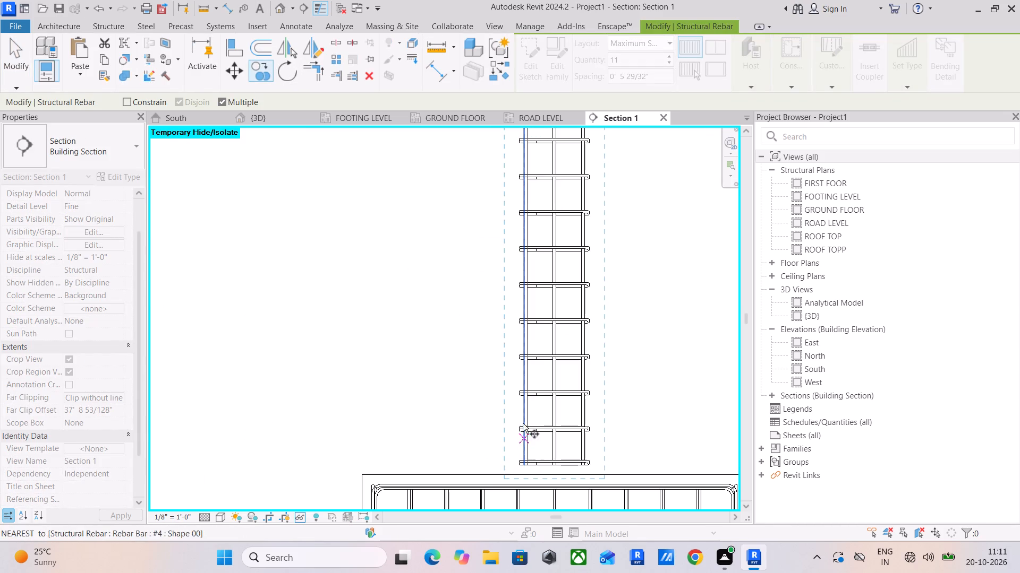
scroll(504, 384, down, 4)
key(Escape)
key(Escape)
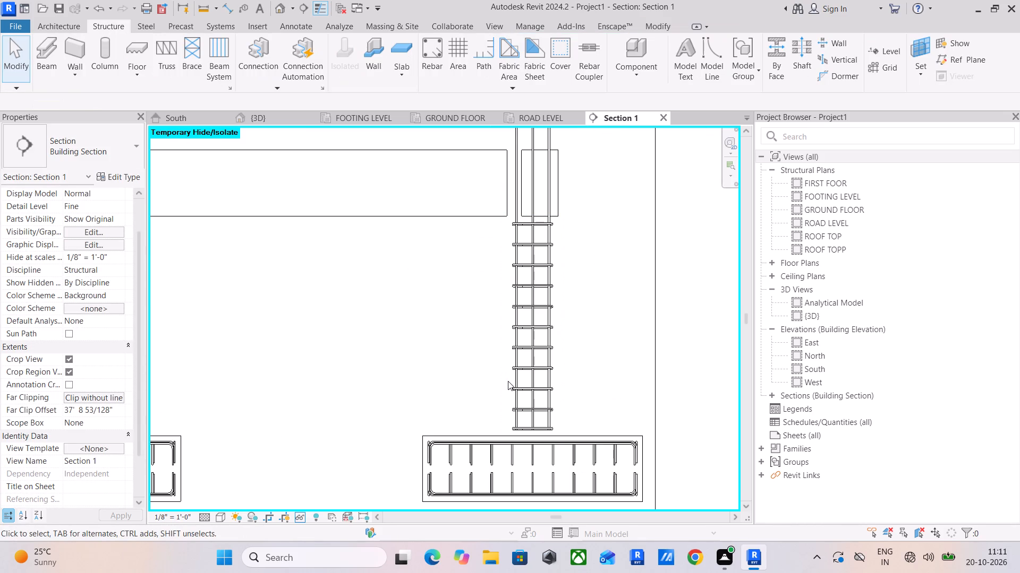
Restore the temporarily hidden elements in Section 1 and temporarily hide only the linked model villa new.rvt.
key(h)
key(r)
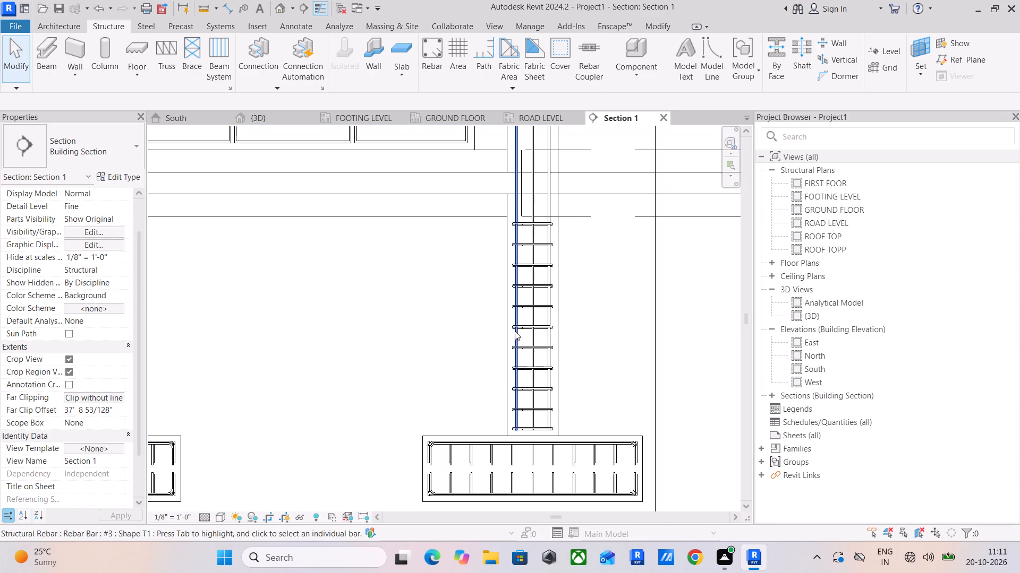
scroll(628, 264, down, 4)
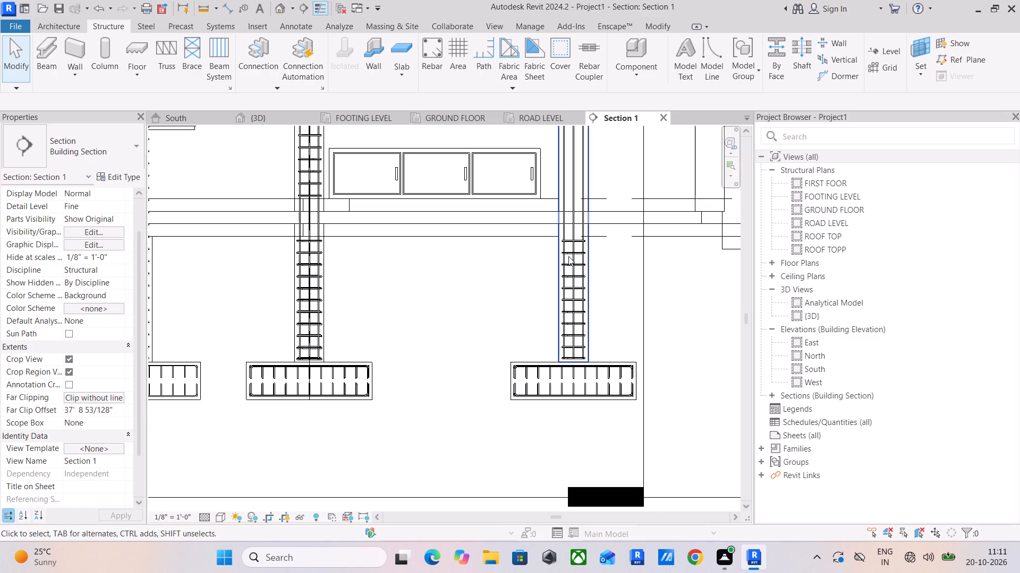
click(469, 154)
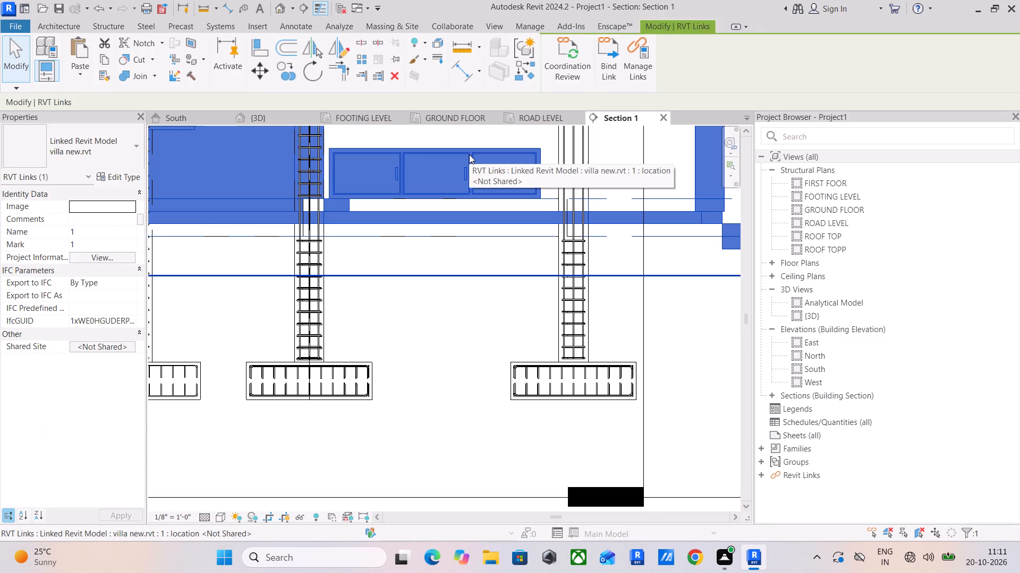
text(HH)
Copy the end column's lowest #3 T1 stirrup set from its base to the tops of the lowest and middle beams.
scroll(482, 223, down, 3)
middle_drag(495, 238, 290, 244)
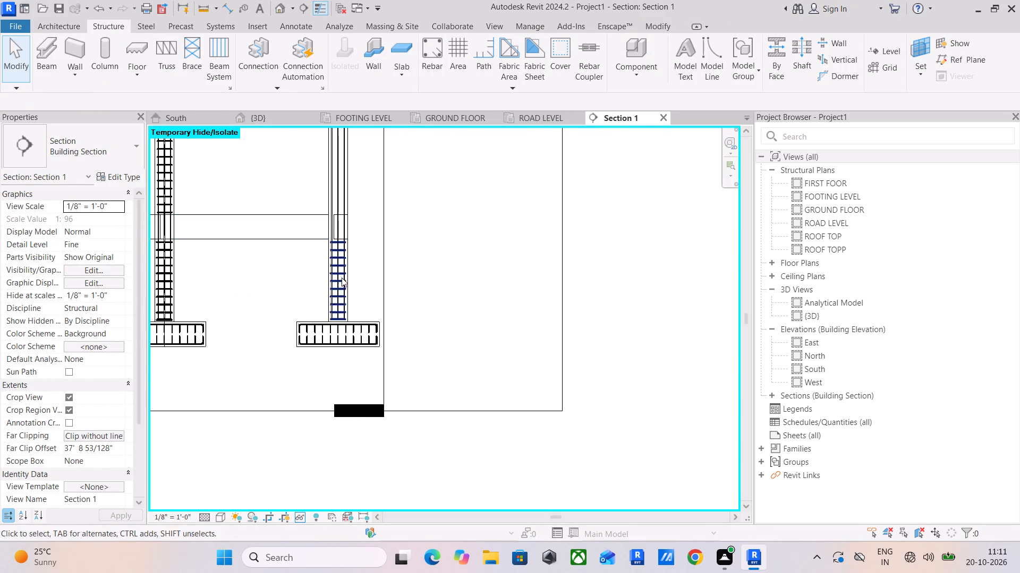
scroll(342, 277, up, 5)
click(342, 254)
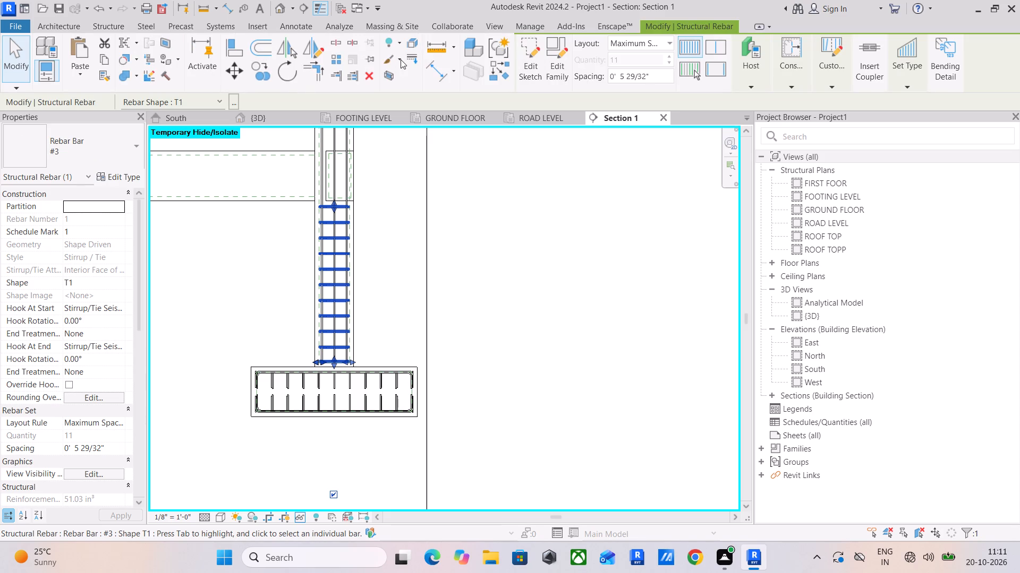
click(270, 72)
scroll(321, 379, up, 5)
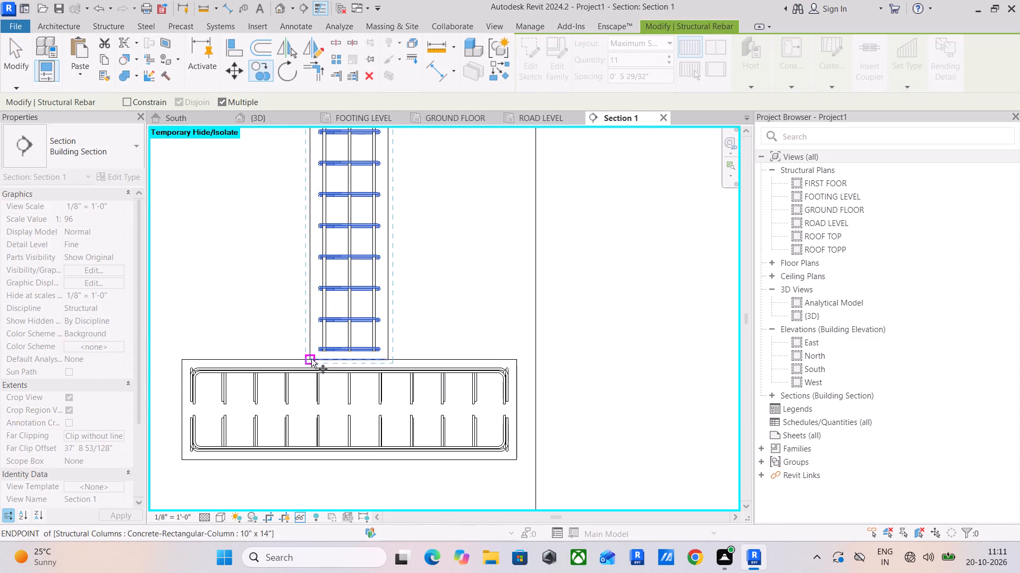
click(307, 354)
scroll(307, 284, down, 5)
middle_drag(307, 279, 300, 440)
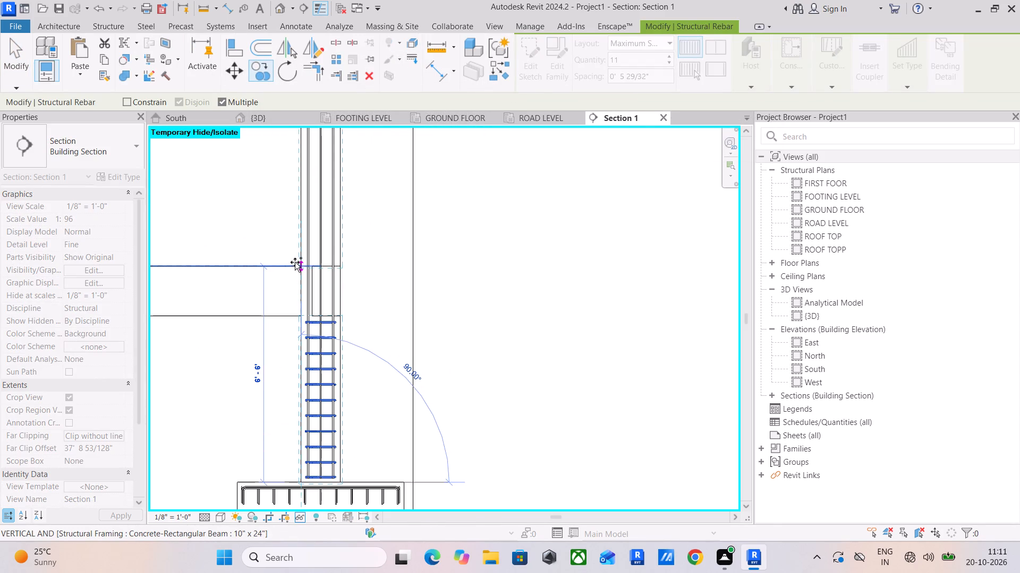
click(299, 263)
scroll(299, 263, down, 6)
middle_drag(299, 231, 274, 401)
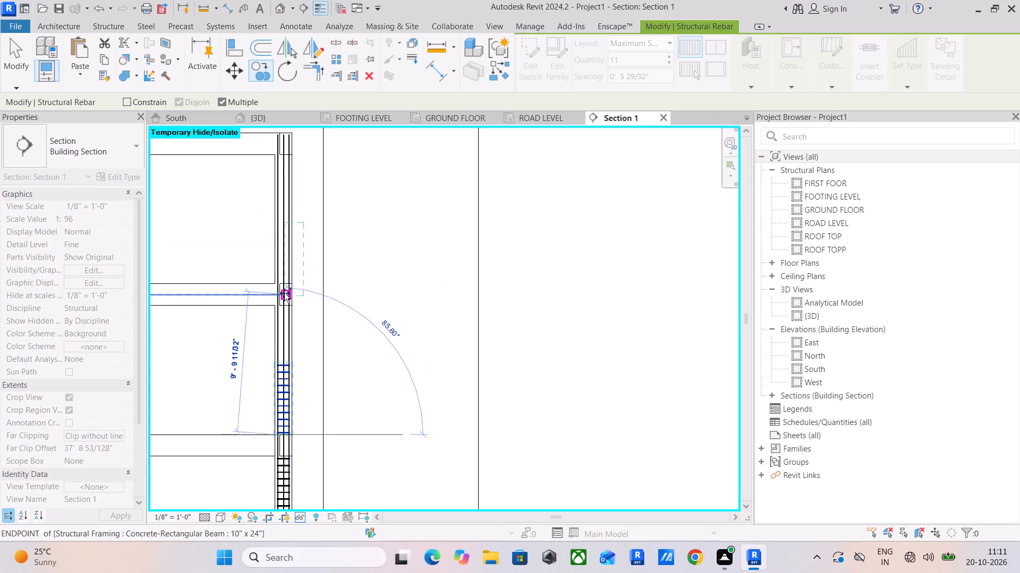
scroll(292, 271, up, 4)
click(257, 294)
scroll(283, 206, down, 5)
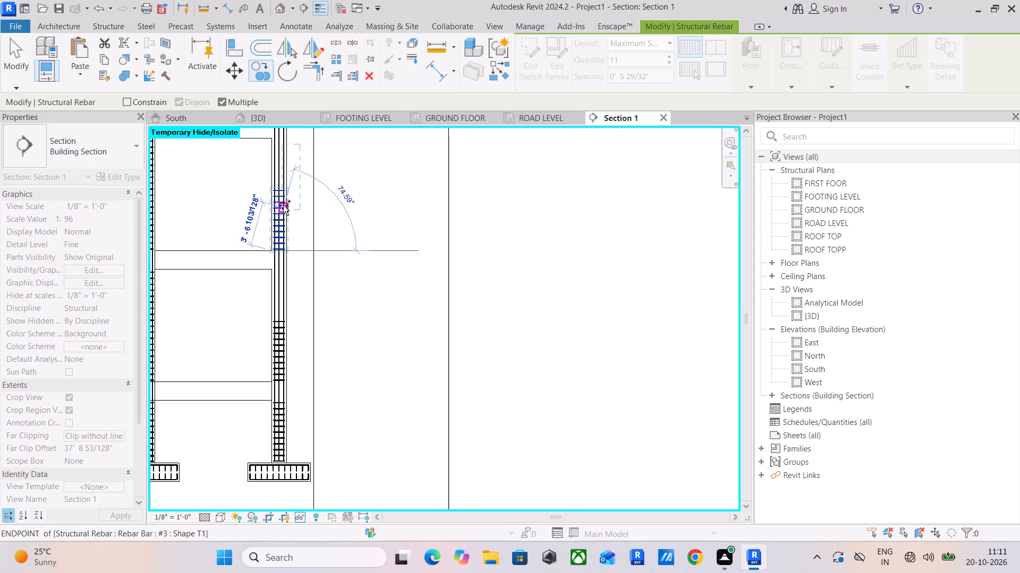
middle_drag(282, 202, 427, 301)
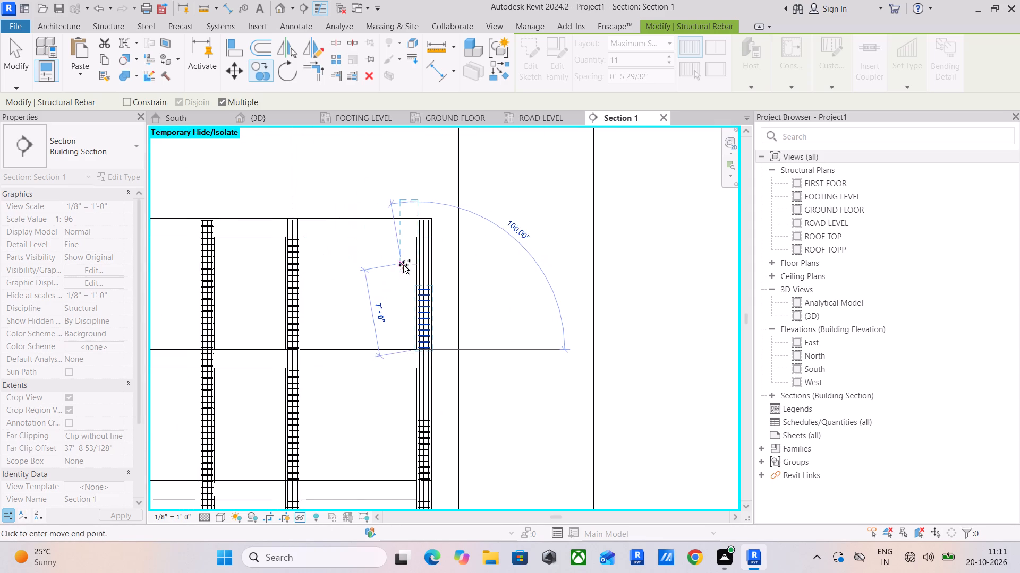
key(Escape)
key(Escape)
Extend the end column's uppermost stirrup set up to just below the underside of the roof beam.
scroll(420, 280, up, 4)
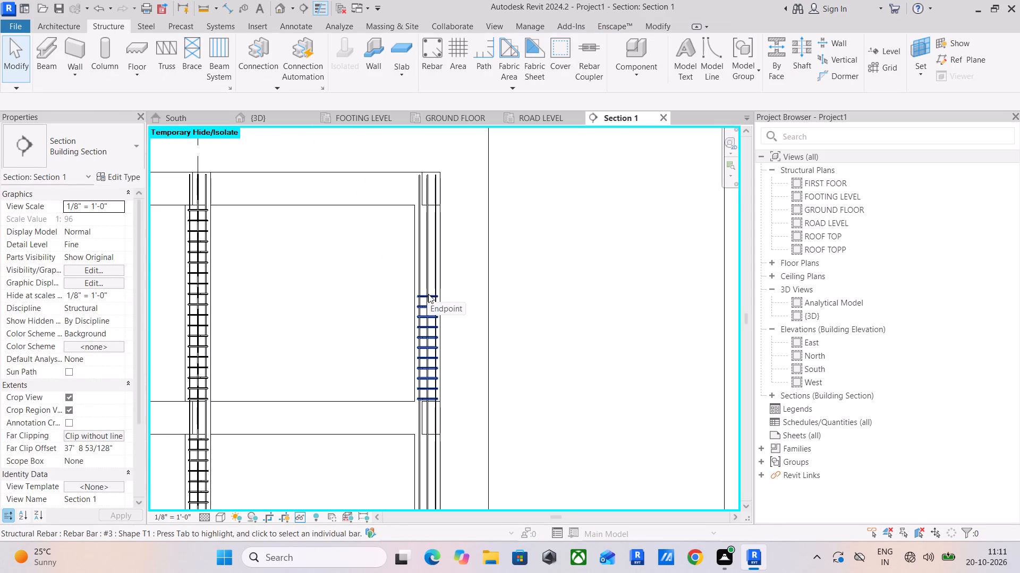
click(428, 294)
drag(428, 291, 427, 207)
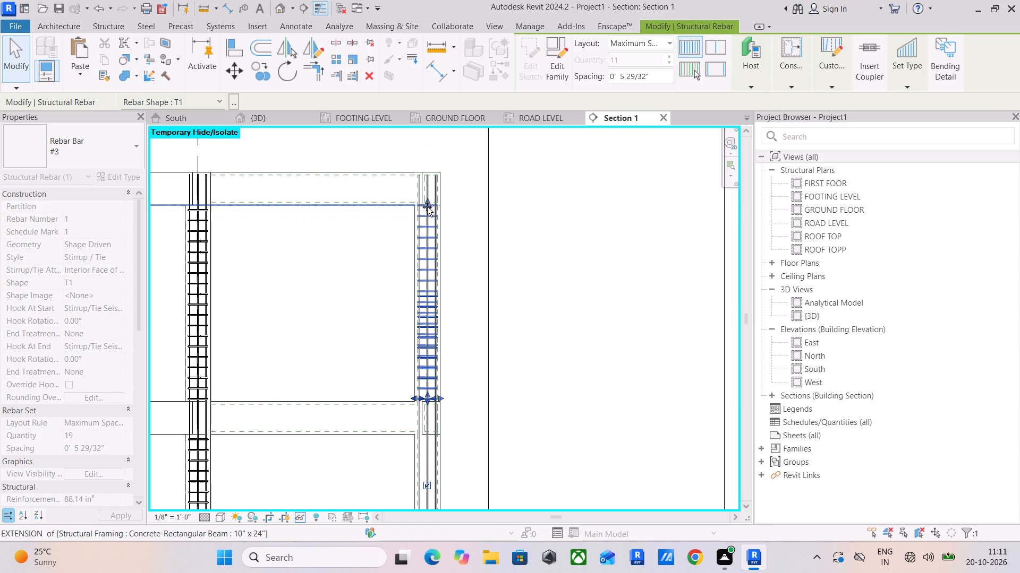
drag(427, 207, 424, 213)
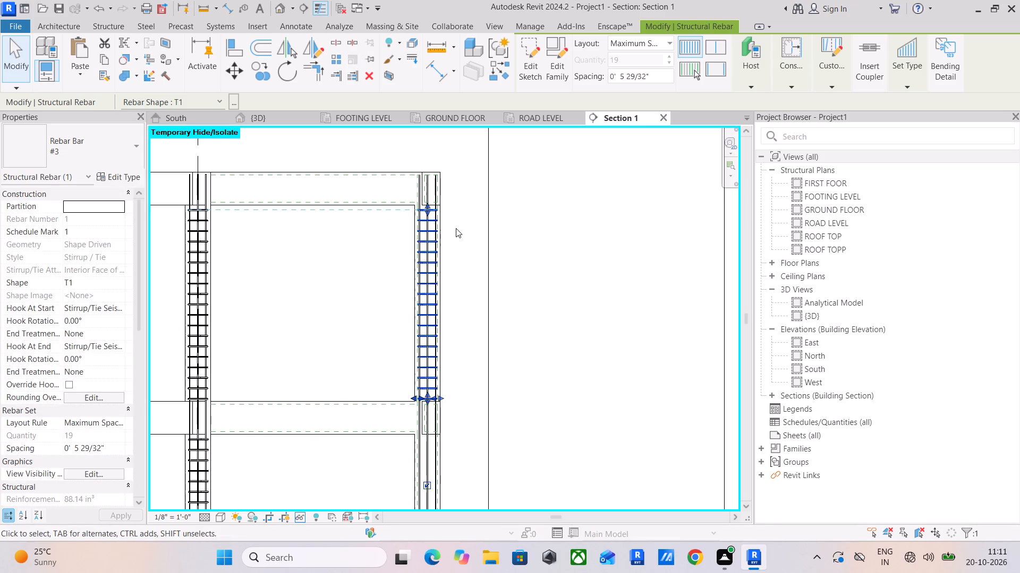
Extend the end column's middle-storey stirrup set up to just below the underside of the beam above it.
scroll(456, 228, down, 3)
middle_drag(458, 233, 462, 148)
scroll(408, 367, up, 5)
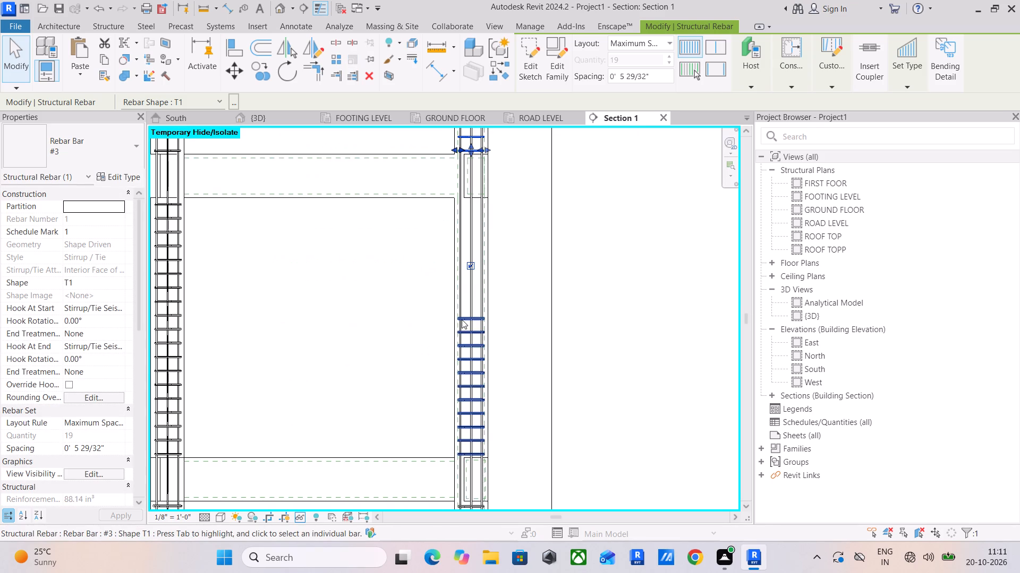
click(462, 319)
drag(470, 314, 475, 202)
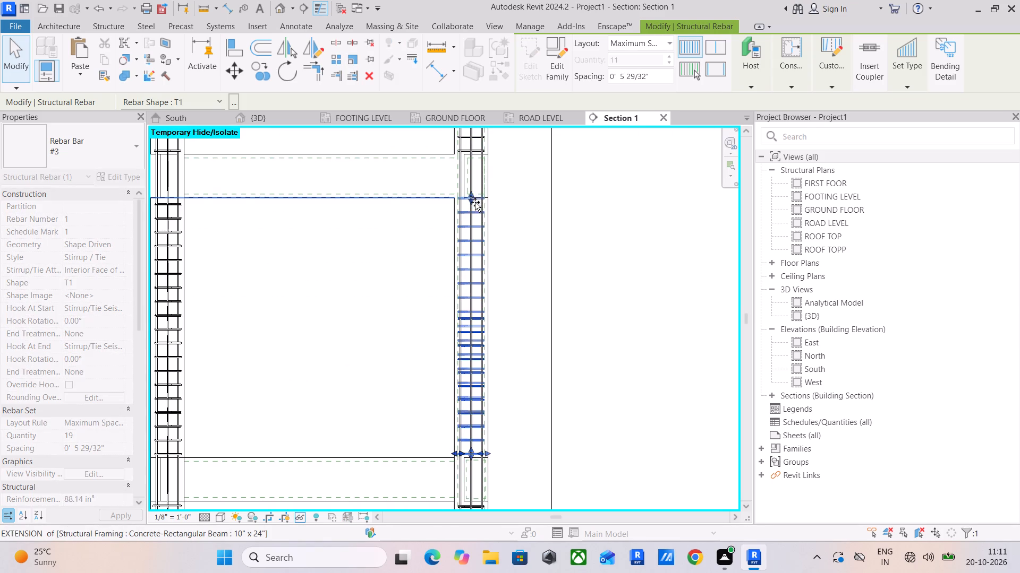
drag(475, 202, 473, 205)
Shorten the full-height #3 T1 stirrup set in the third column, counting from the completed end column, to just below the lowest beam.
scroll(418, 296, down, 5)
middle_drag(418, 297, 405, 161)
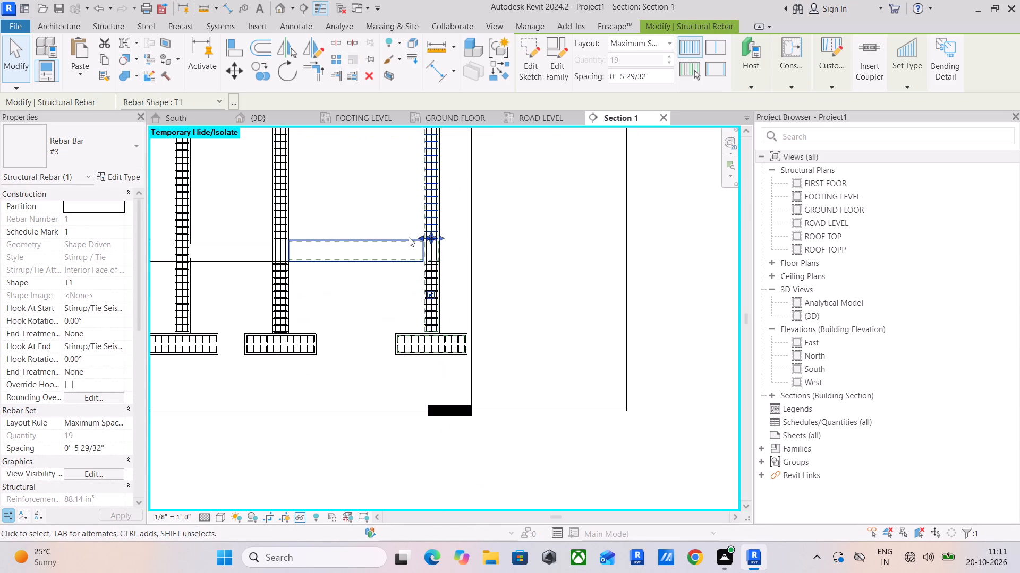
middle_drag(338, 249, 525, 328)
scroll(529, 328, down, 5)
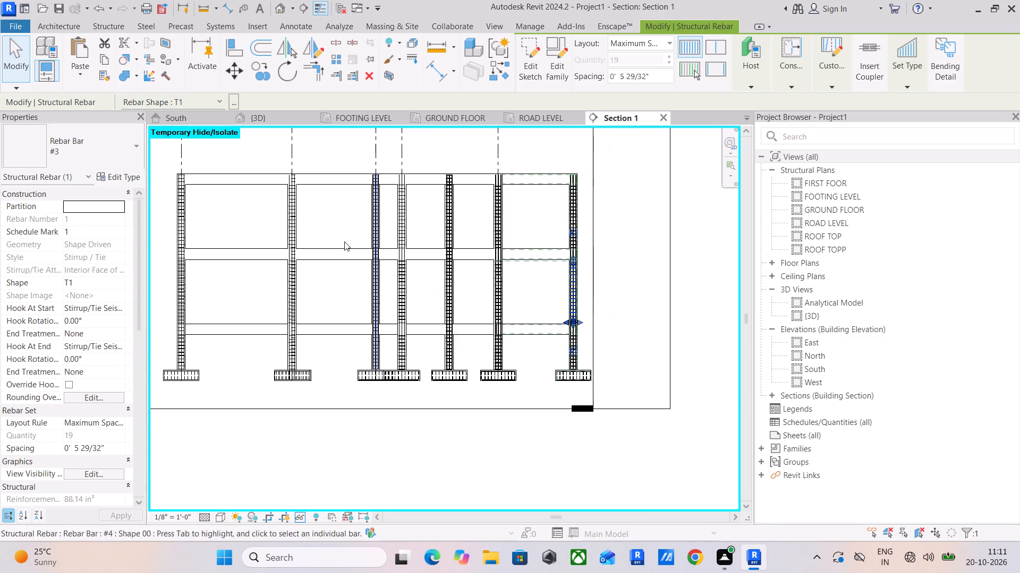
scroll(409, 215, up, 4)
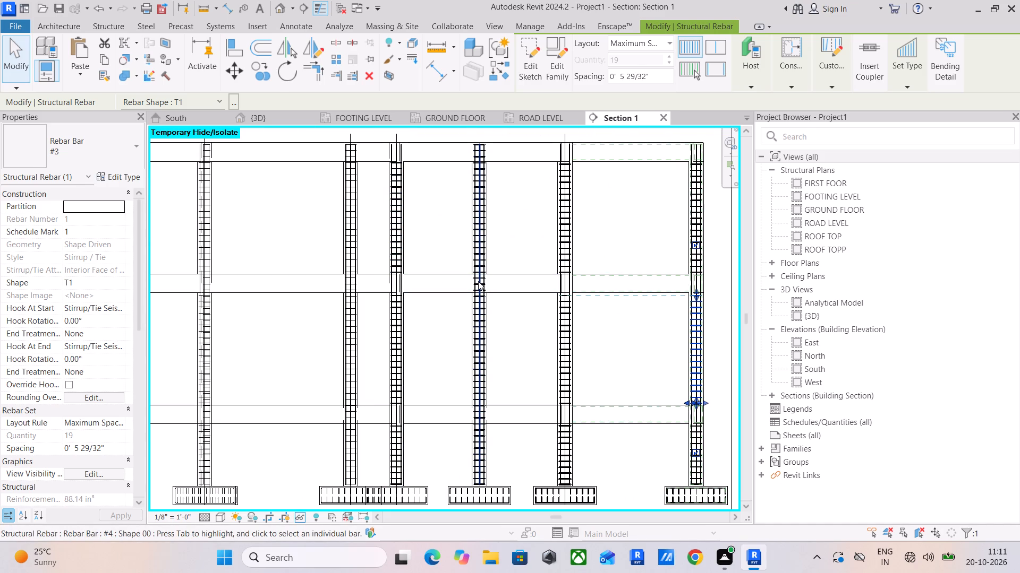
key(Escape)
scroll(483, 288, up, 4)
click(480, 282)
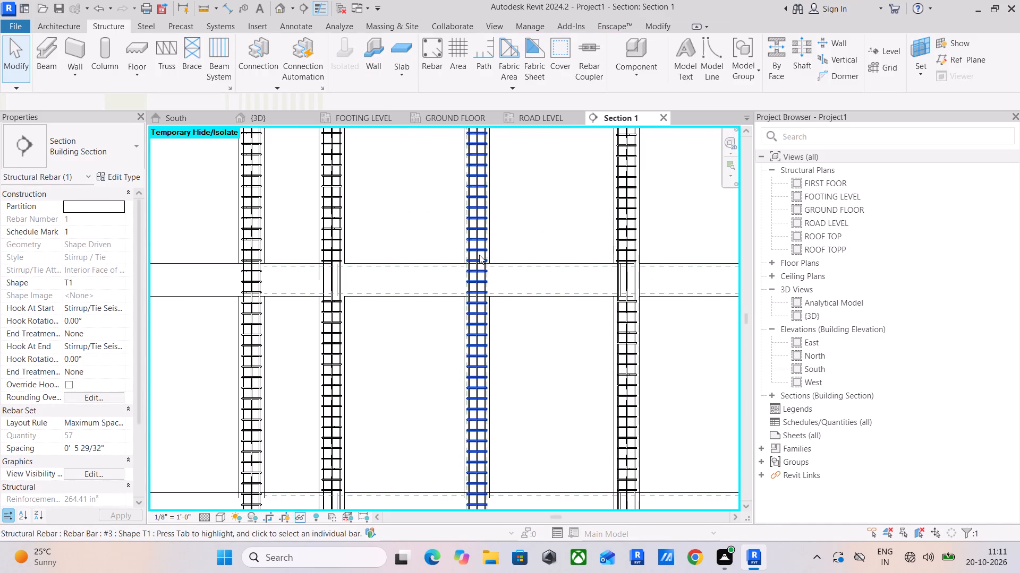
scroll(480, 254, down, 4)
middle_drag(477, 162, 464, 221)
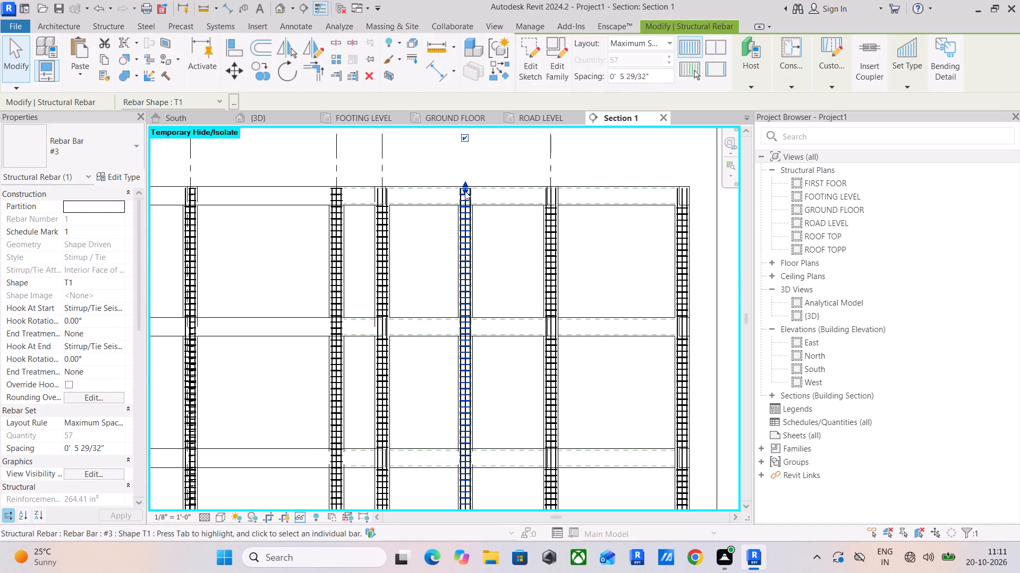
drag(465, 190, 464, 476)
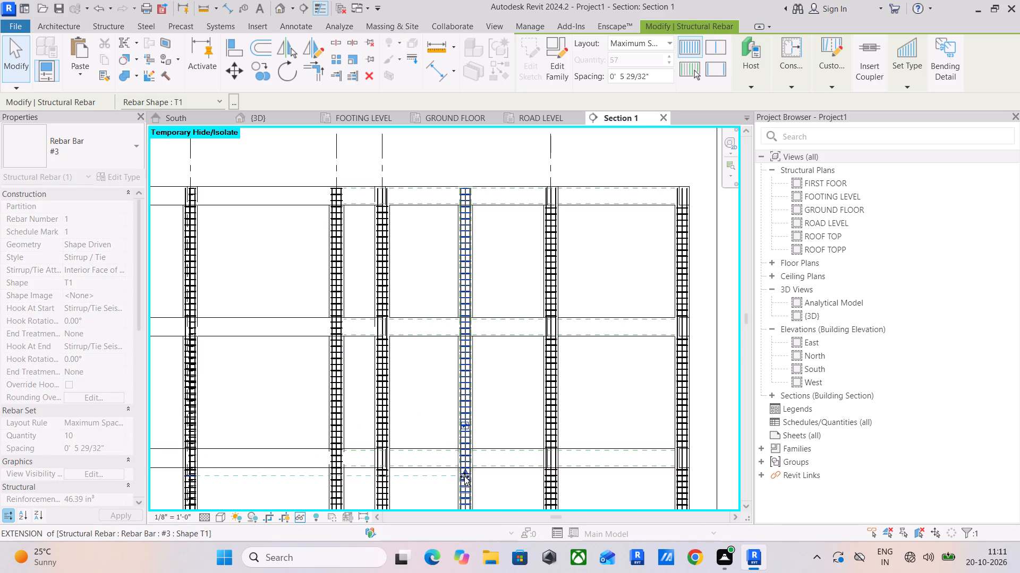
drag(464, 476, 465, 474)
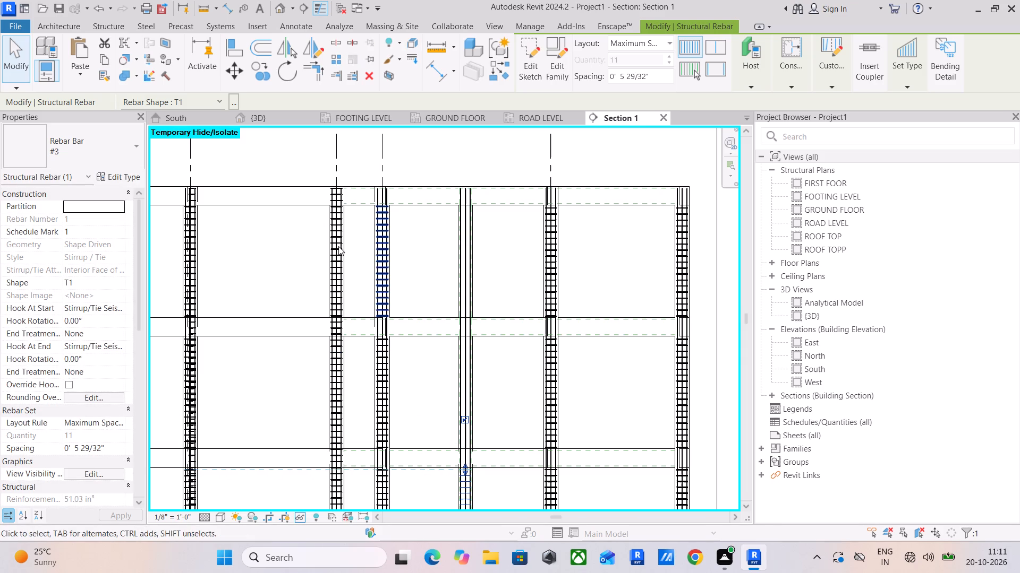
key(Escape)
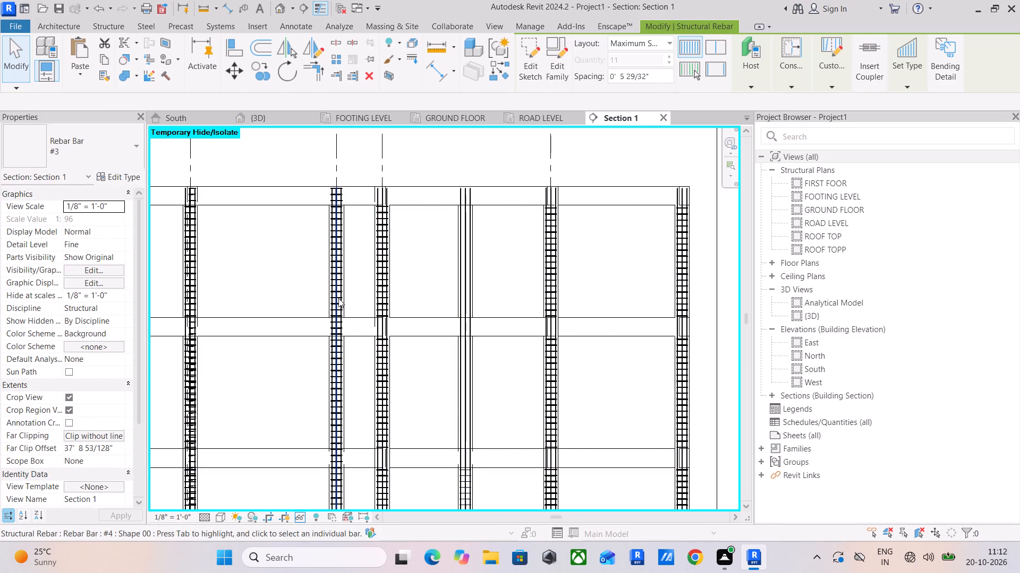
Shorten the full-height #3 T1 stirrup set in the fifth column, counting from the completed end column, to just below the lowest beam.
scroll(342, 195, up, 4)
click(335, 195)
scroll(329, 311, down, 4)
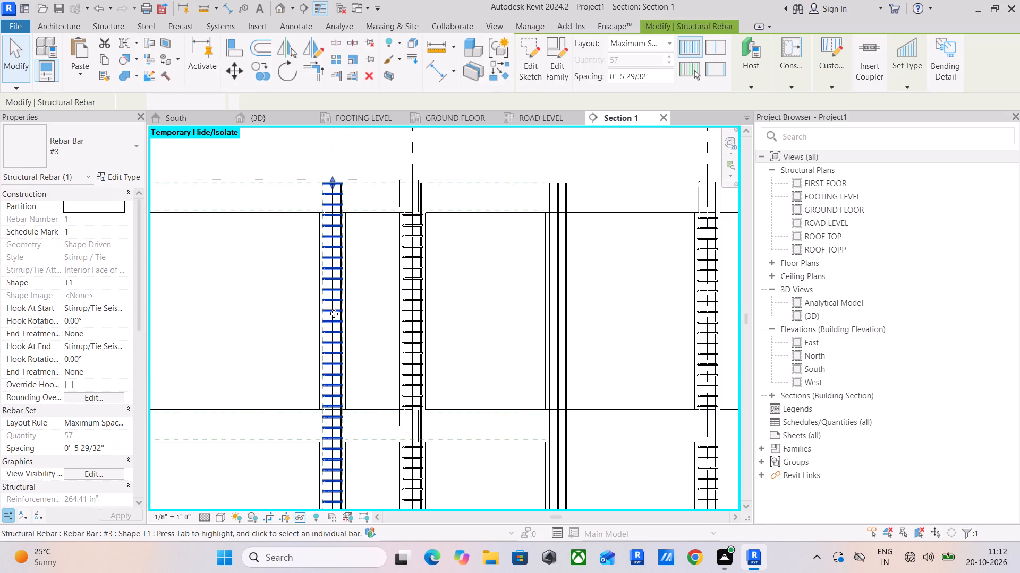
scroll(343, 282, down, 1)
middle_drag(345, 283, 426, 178)
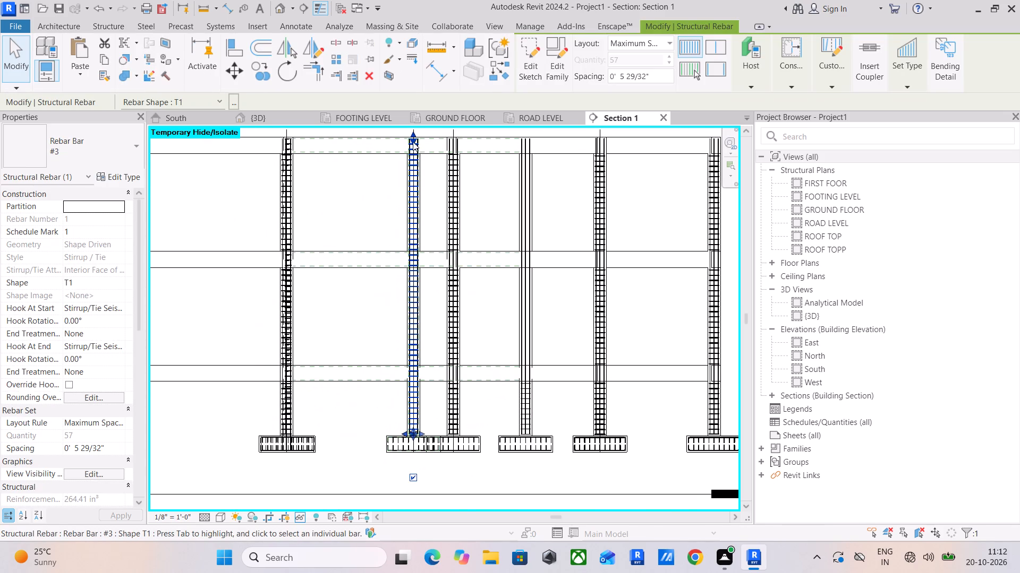
drag(413, 140, 411, 378)
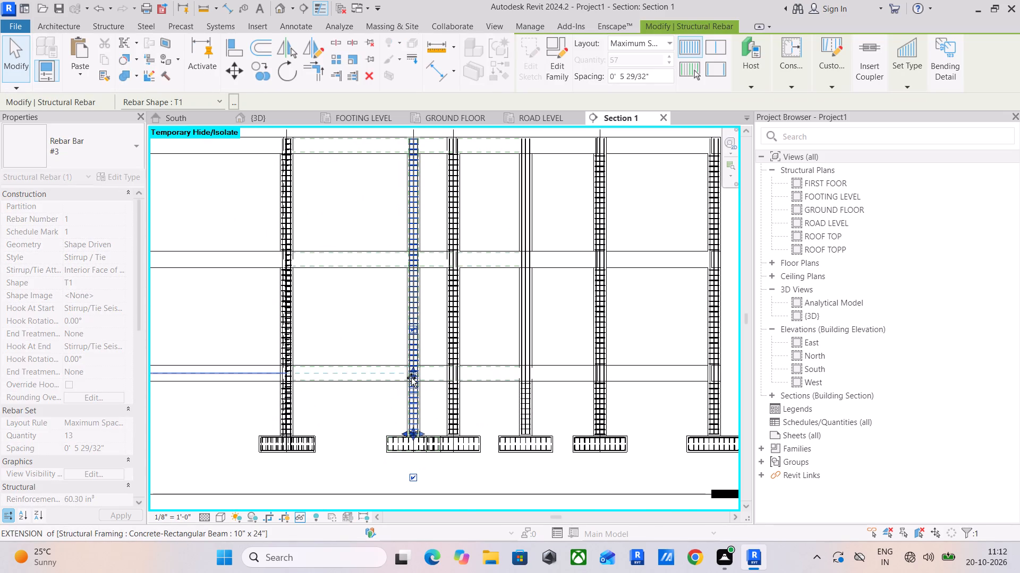
drag(411, 378, 413, 389)
Shorten the remaining full-height #3 T1 stirrup set in the sixth column to just below the lowest beam.
scroll(285, 244, up, 5)
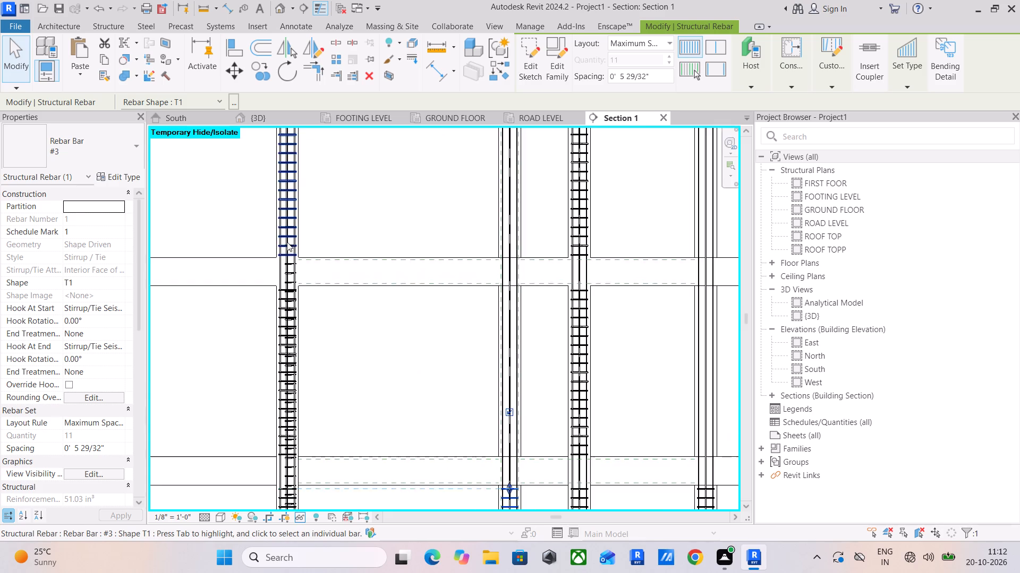
scroll(287, 242, up, 4)
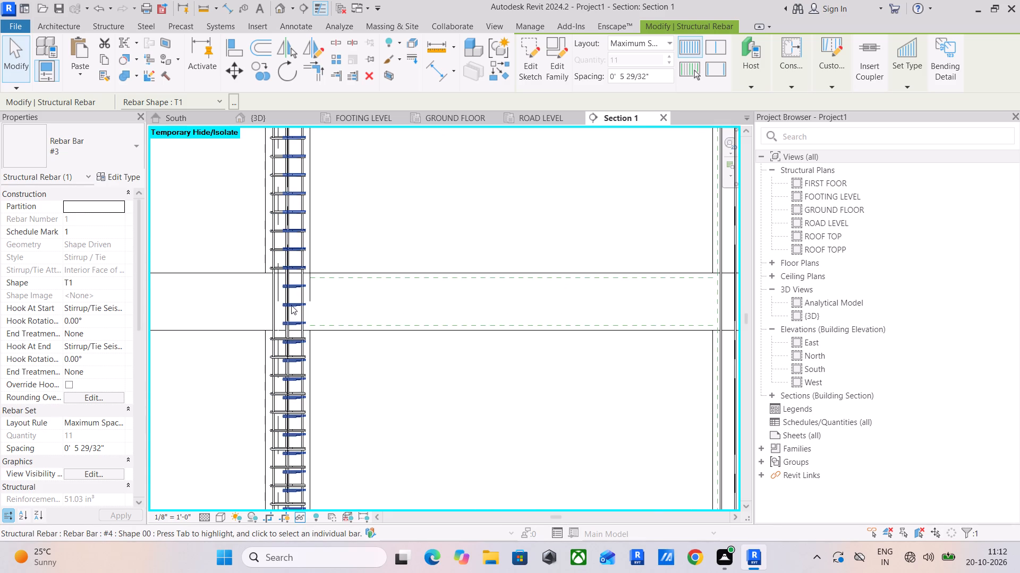
scroll(299, 307, up, 8)
click(293, 300)
scroll(295, 318, down, 4)
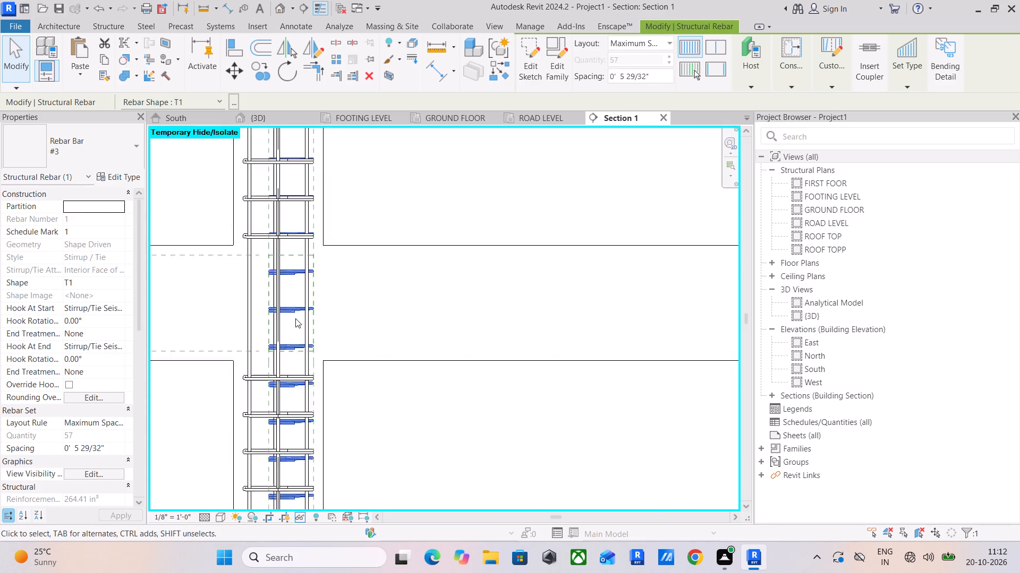
scroll(295, 318, down, 5)
scroll(360, 343, down, 4)
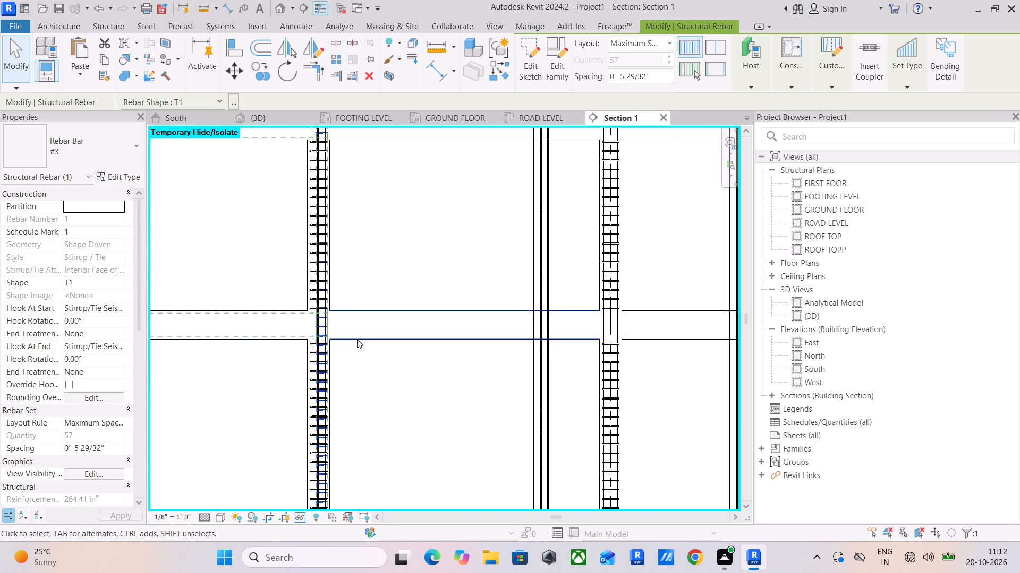
scroll(317, 362, up, 5)
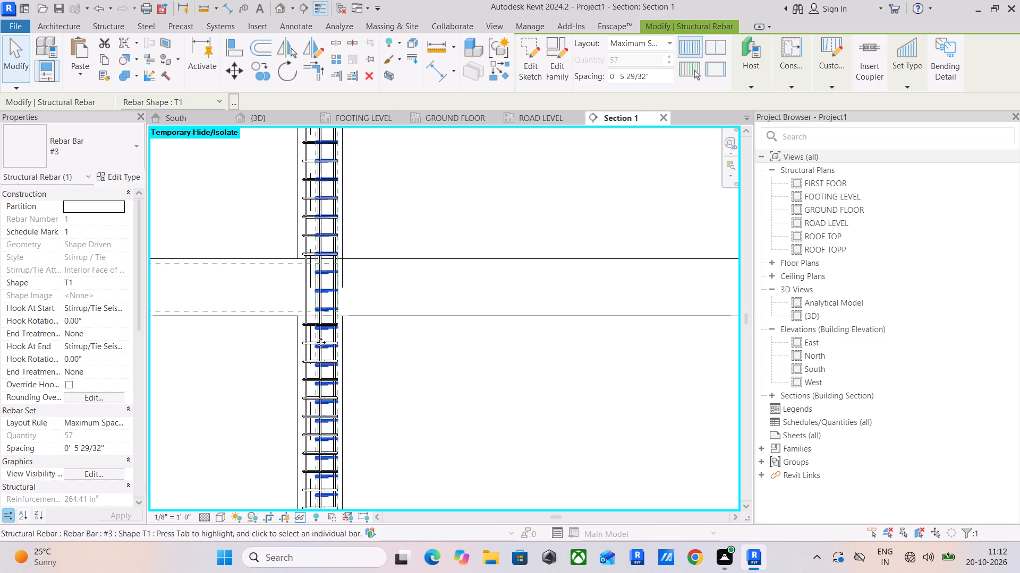
scroll(333, 240, down, 4)
middle_drag(334, 242, 317, 402)
drag(311, 185, 303, 473)
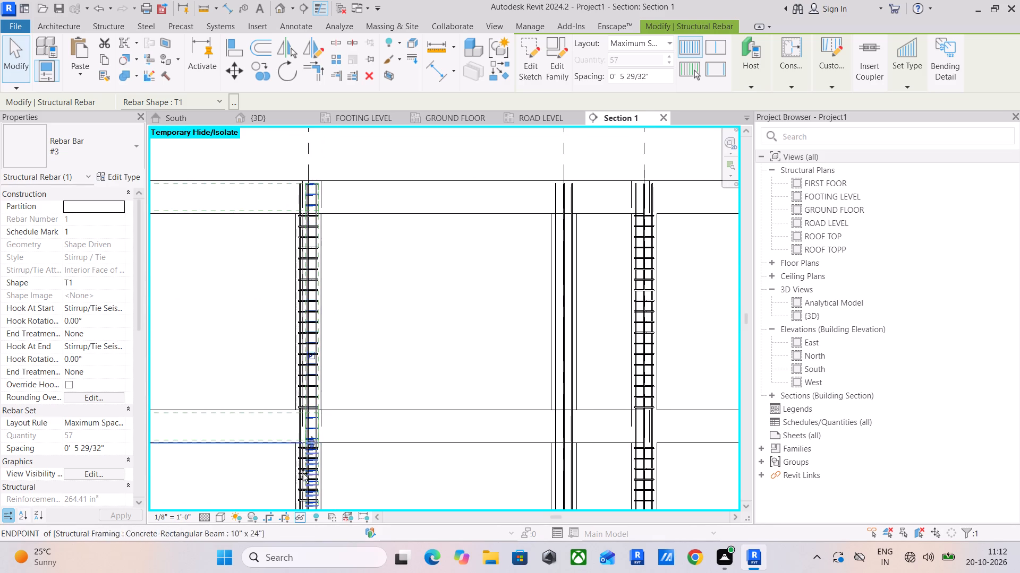
drag(303, 473, 303, 493)
middle_drag(328, 439, 387, 178)
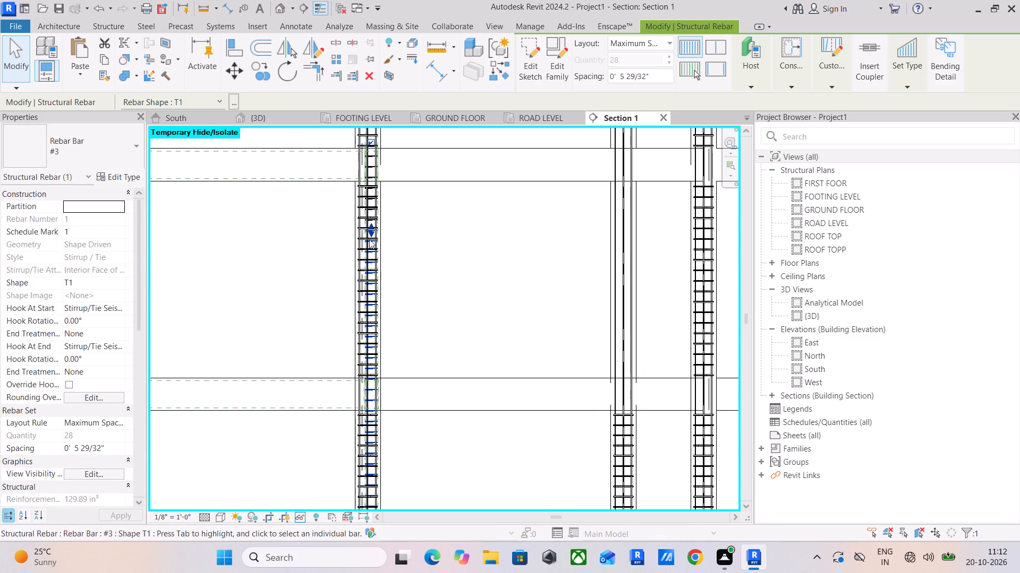
drag(370, 233, 374, 419)
Copy the sixth column's shortened #3 T1 stirrup set from the footing top to the tops of the lowest and middle beams.
middle_drag(399, 415, 416, 294)
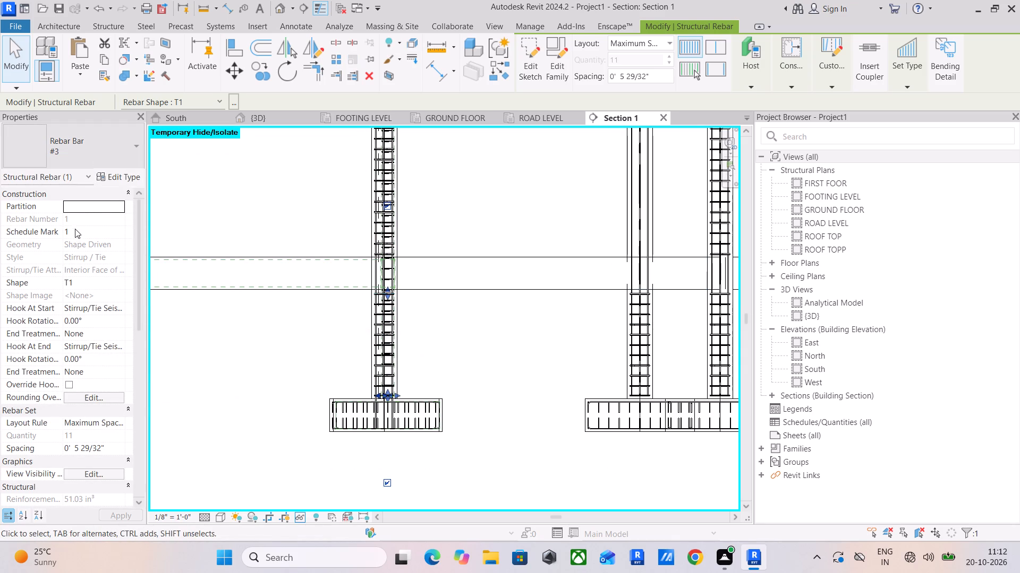
click(261, 66)
scroll(375, 396, up, 9)
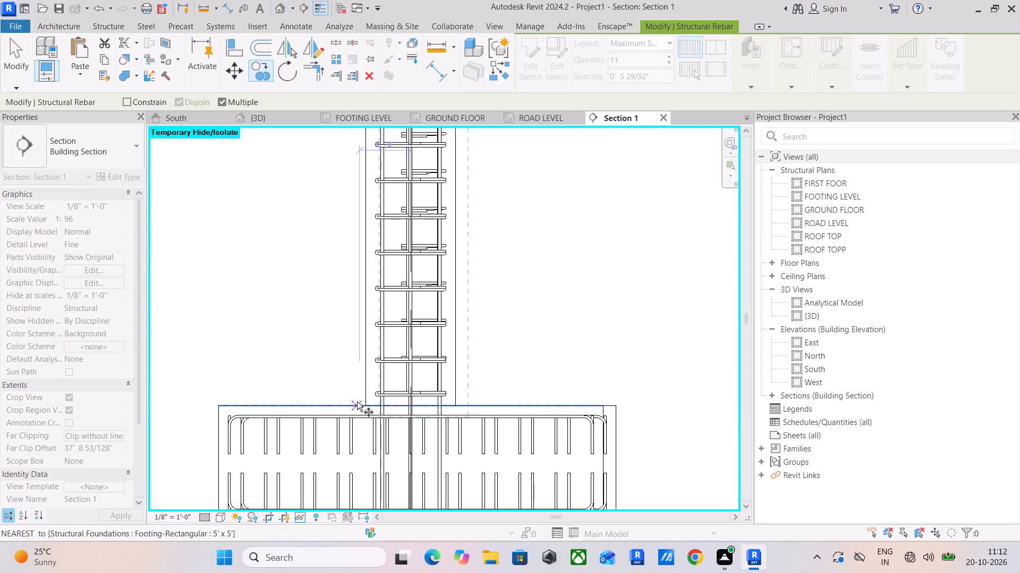
click(362, 402)
scroll(371, 292, down, 4)
middle_drag(373, 284, 338, 480)
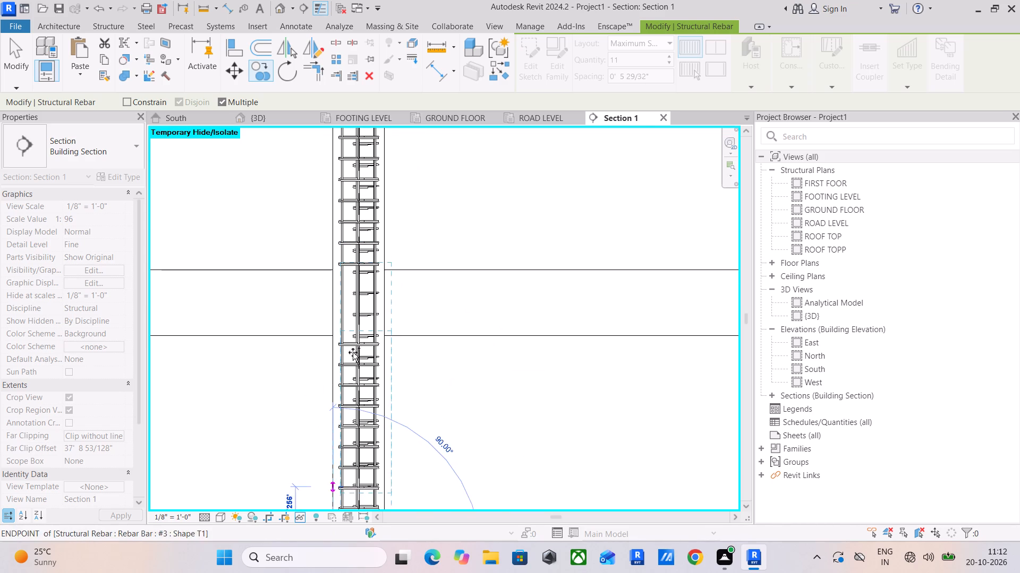
click(334, 267)
scroll(334, 251, down, 3)
middle_drag(335, 248, 326, 523)
scroll(336, 286, down, 1)
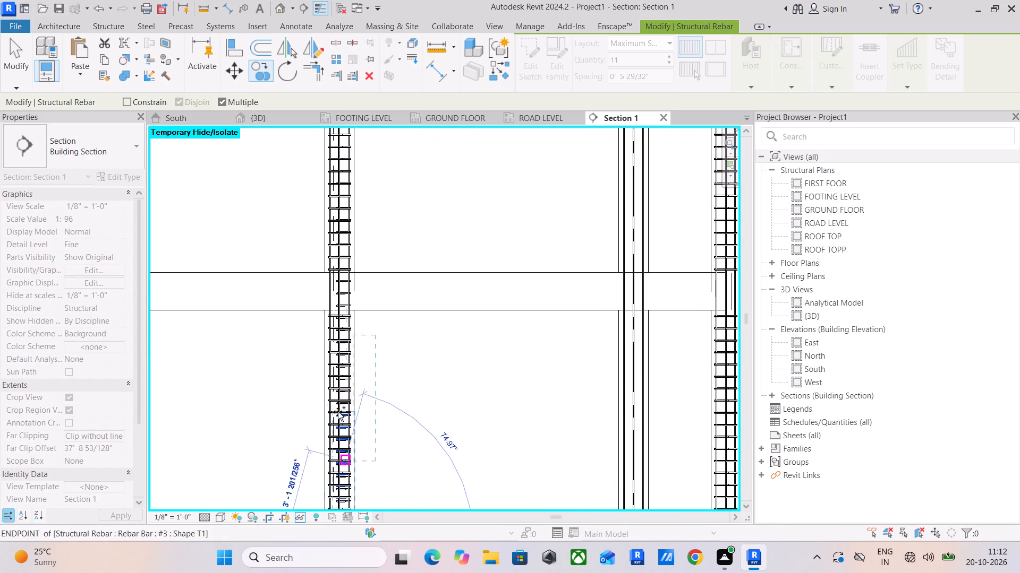
click(326, 270)
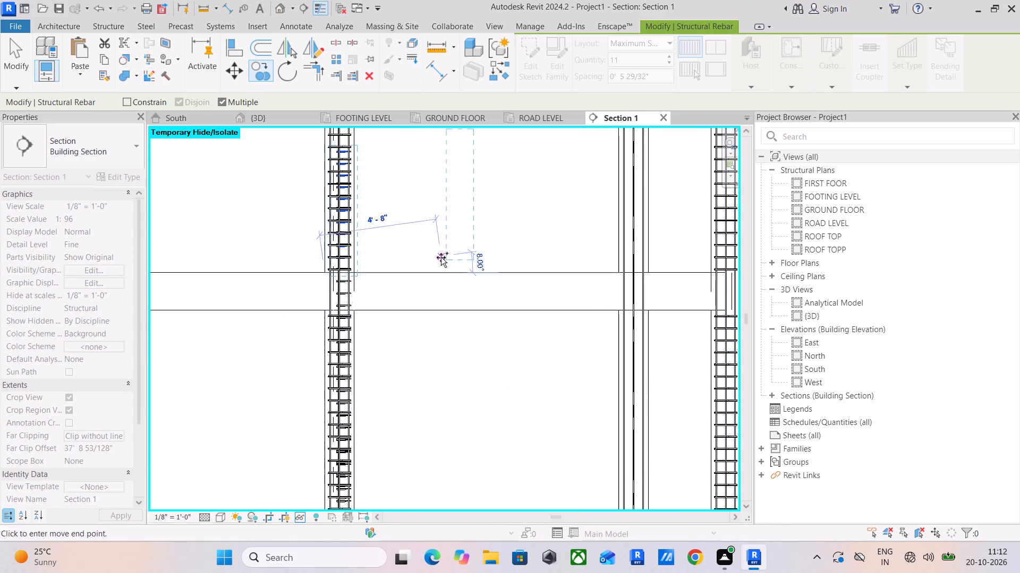
scroll(441, 257, down, 4)
middle_drag(430, 261, 324, 362)
middle_drag(310, 345, 557, 317)
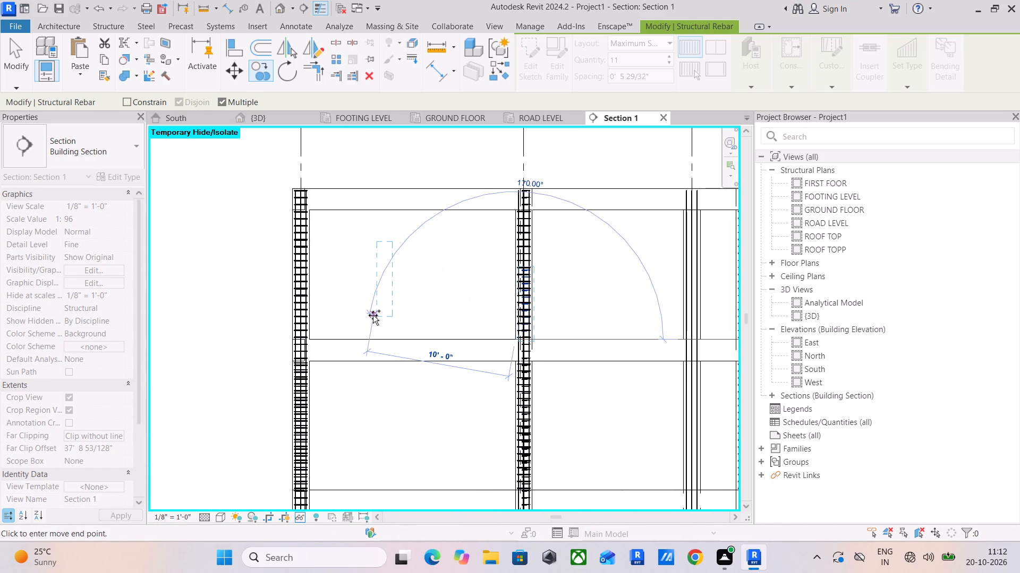
key(Escape)
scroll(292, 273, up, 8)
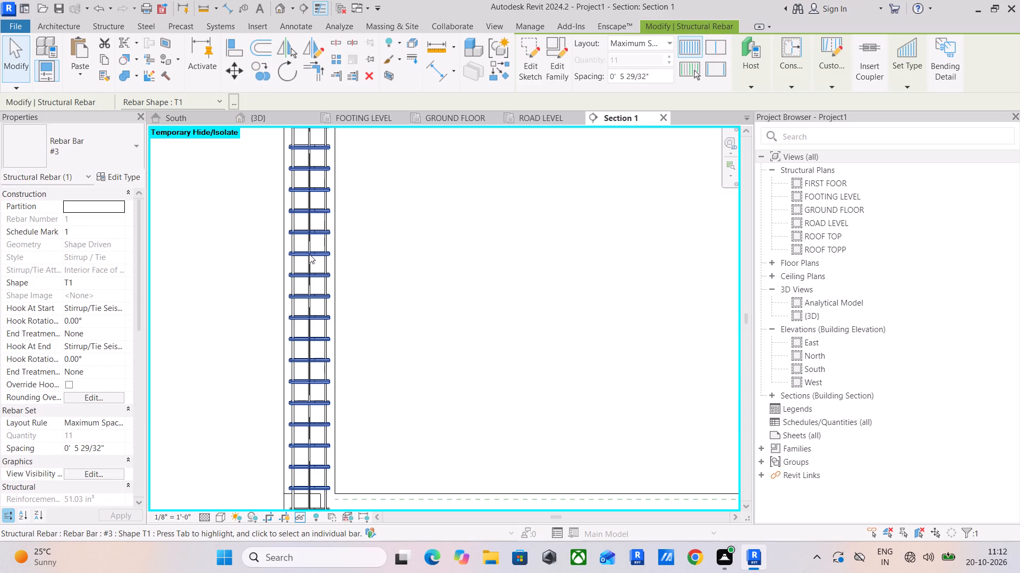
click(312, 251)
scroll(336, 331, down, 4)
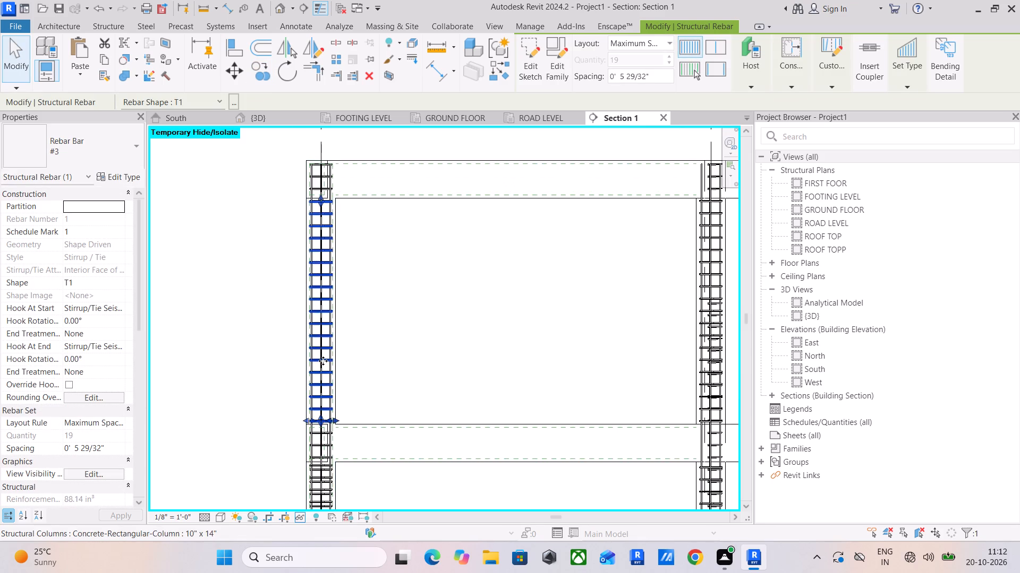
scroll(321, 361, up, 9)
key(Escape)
Shorten the full-height #3 T1 stirrup set in the opposite end column, beyond the sixth, to just below the lowest beam.
scroll(346, 347, down, 5)
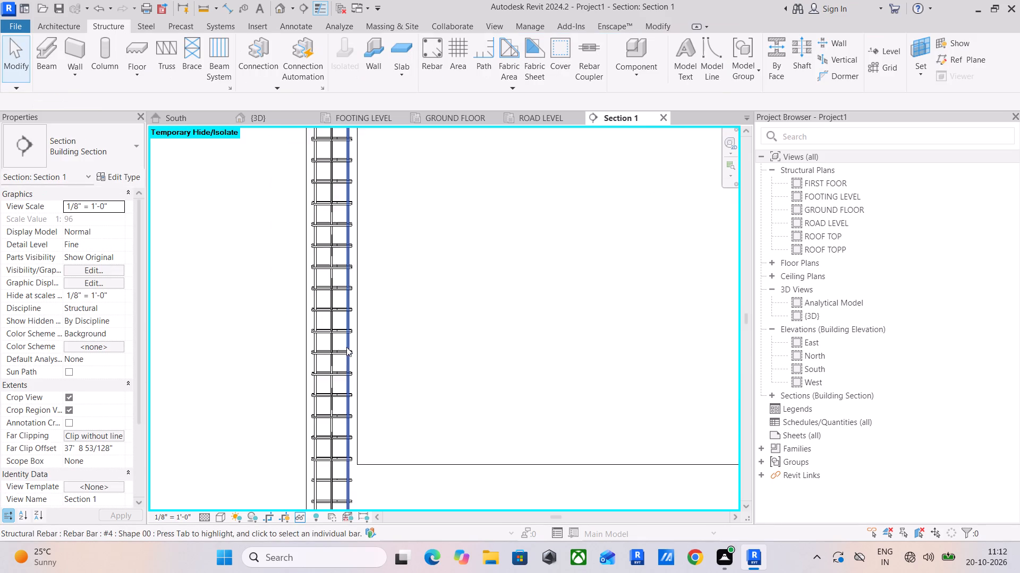
middle_drag(347, 346, 376, 133)
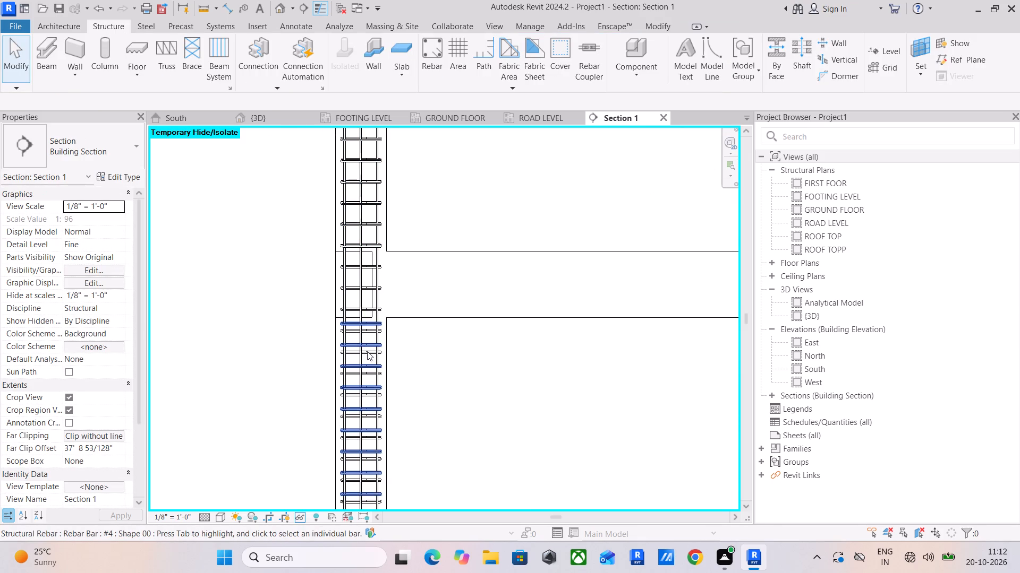
scroll(367, 351, up, 5)
click(369, 350)
scroll(369, 337, down, 16)
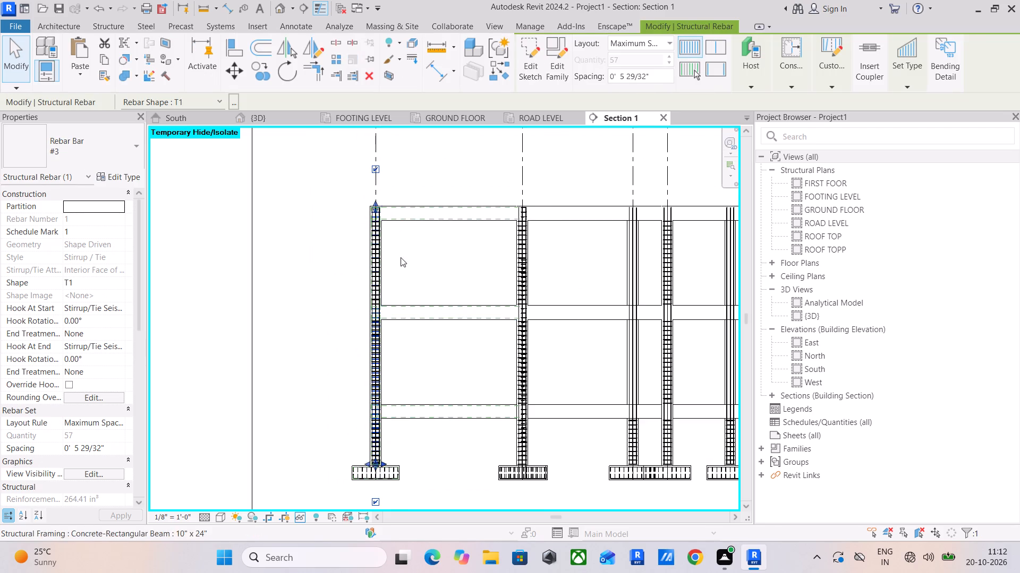
scroll(368, 209, up, 4)
drag(381, 207, 362, 457)
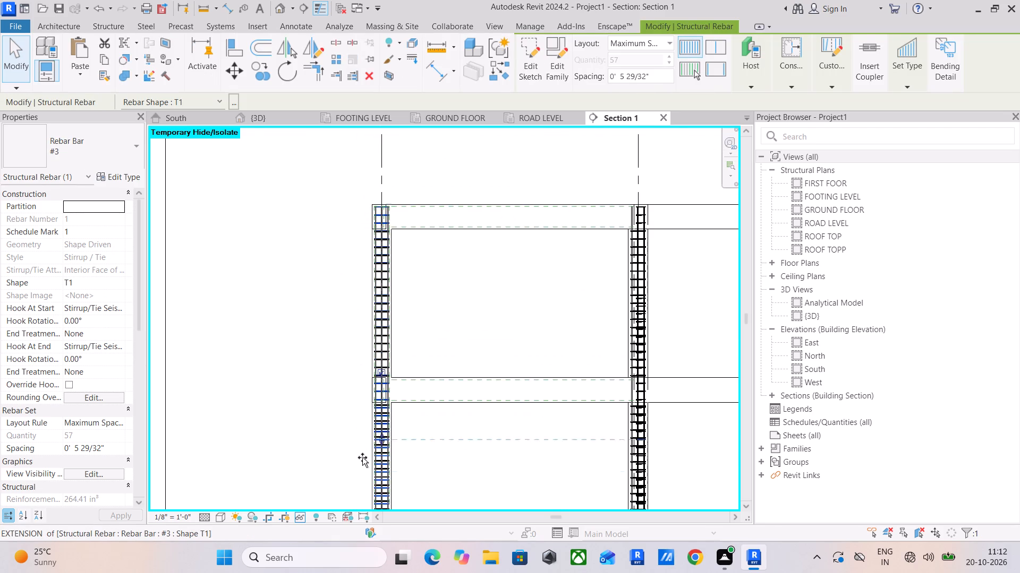
drag(362, 457, 367, 470)
middle_drag(375, 457, 417, 151)
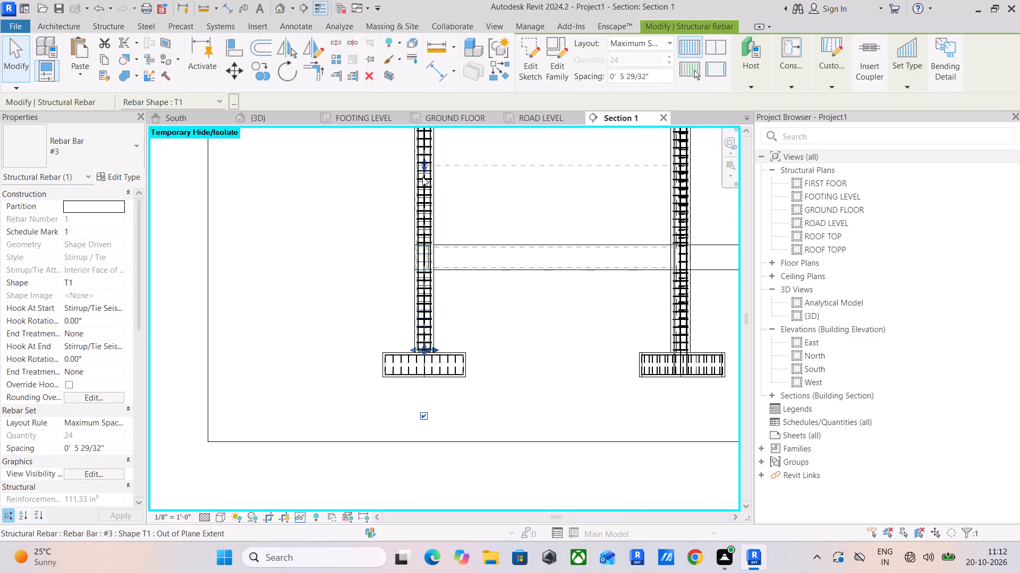
drag(424, 170, 420, 272)
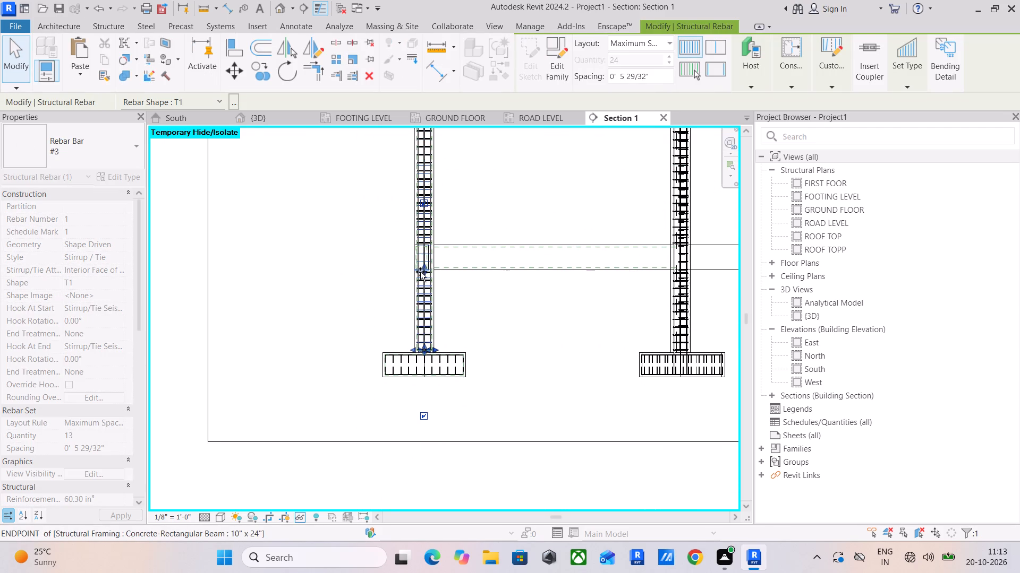
drag(420, 272, 421, 276)
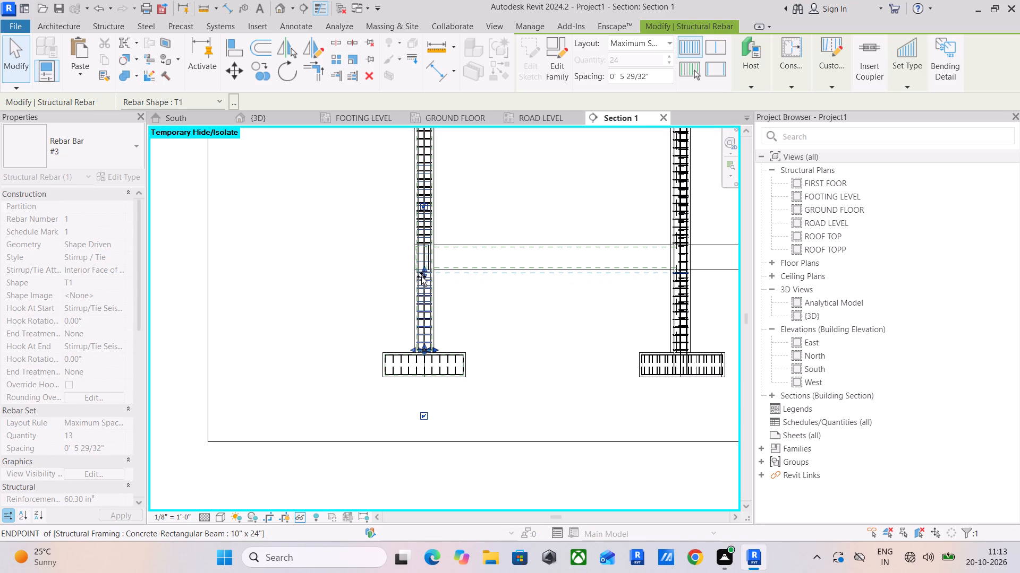
drag(421, 276, 420, 276)
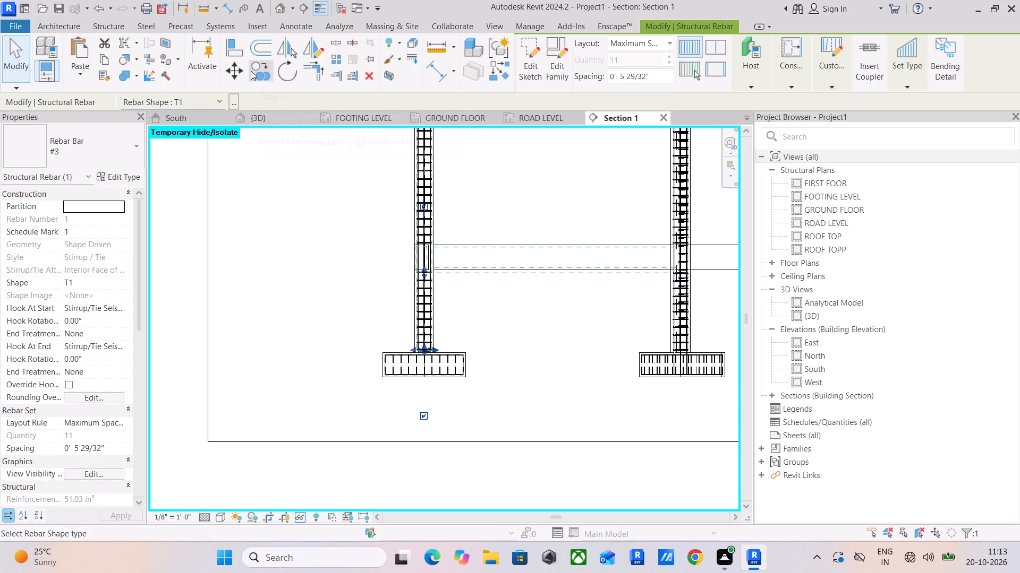
Copy the opposite end column's shortened #3 T1 stirrup set from the footing top to the tops of the lowest and middle beams.
click(253, 69)
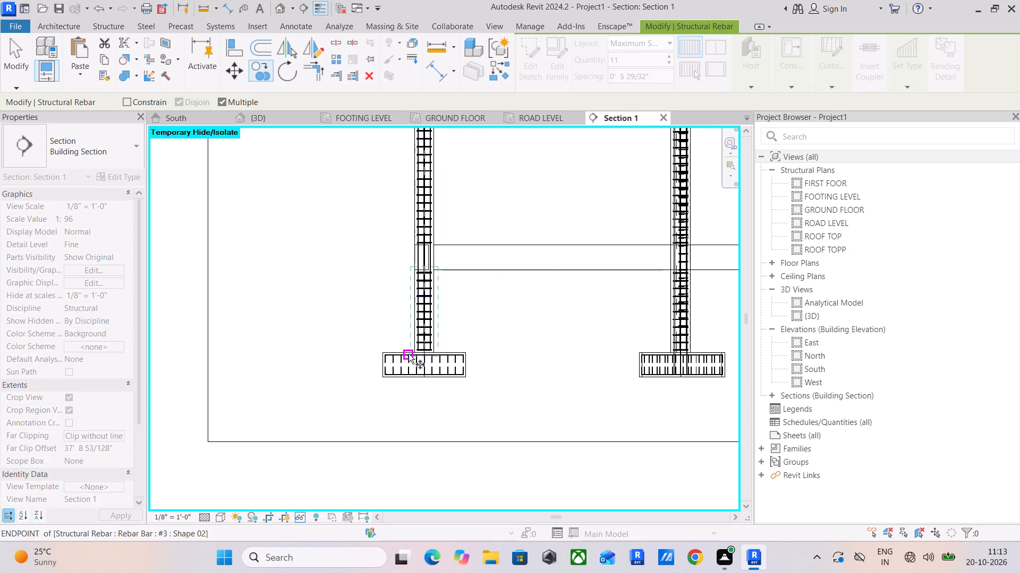
scroll(415, 353, up, 9)
click(415, 350)
scroll(419, 259, down, 2)
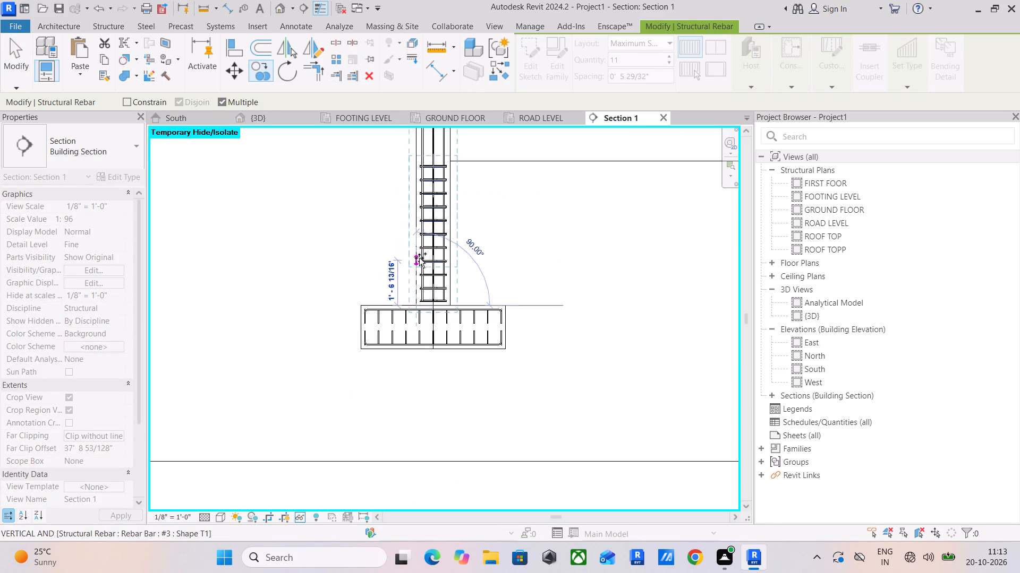
scroll(419, 258, down, 7)
middle_drag(423, 250, 373, 394)
scroll(373, 333, up, 4)
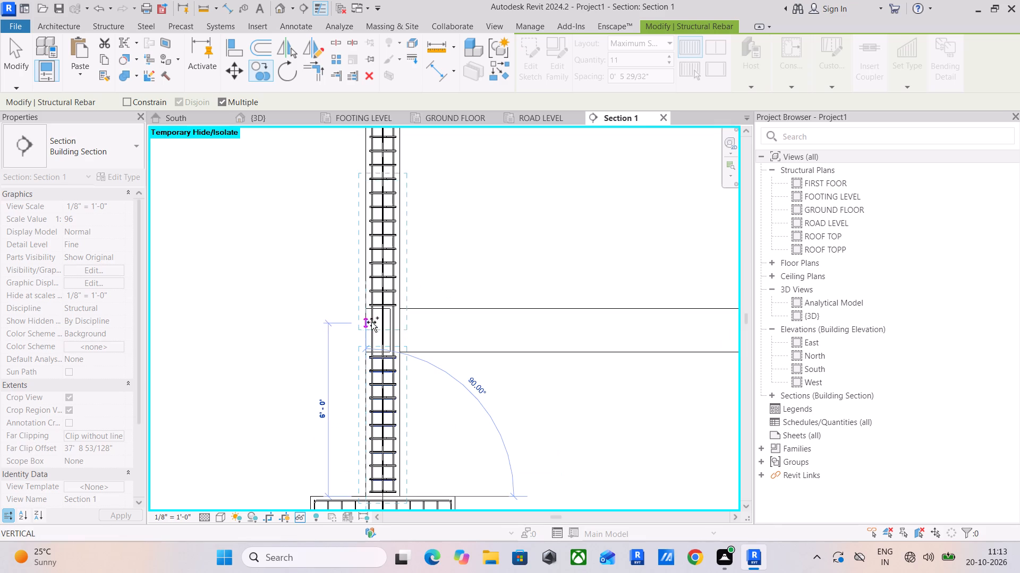
scroll(371, 322, up, 6)
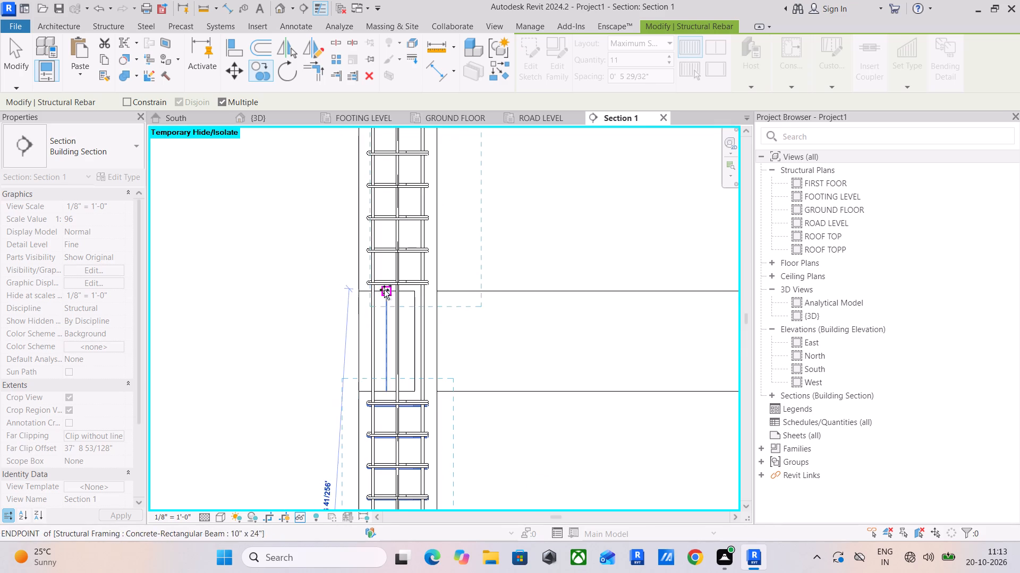
scroll(359, 289, up, 8)
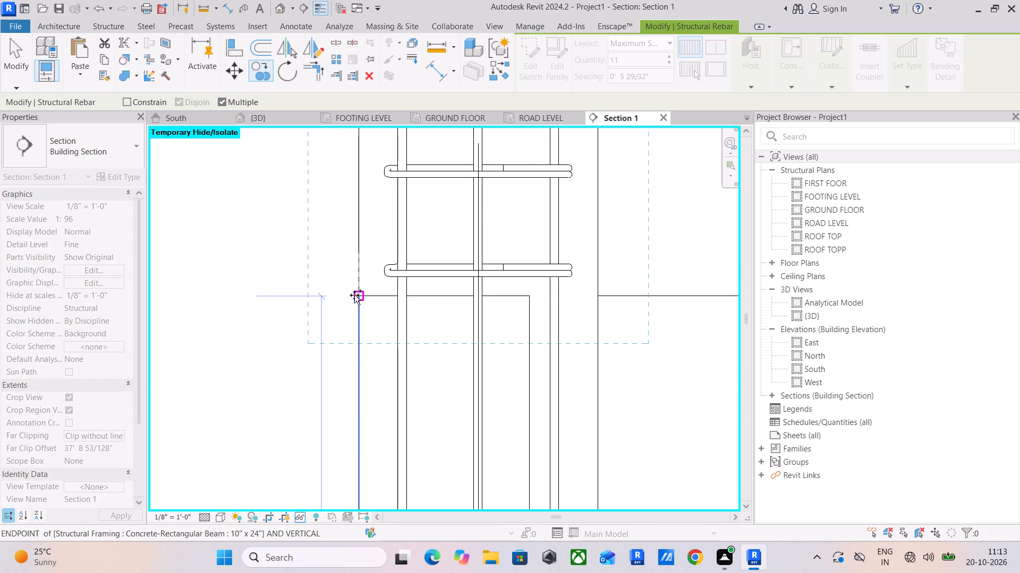
click(354, 295)
scroll(364, 268, down, 10)
middle_drag(371, 257, 334, 514)
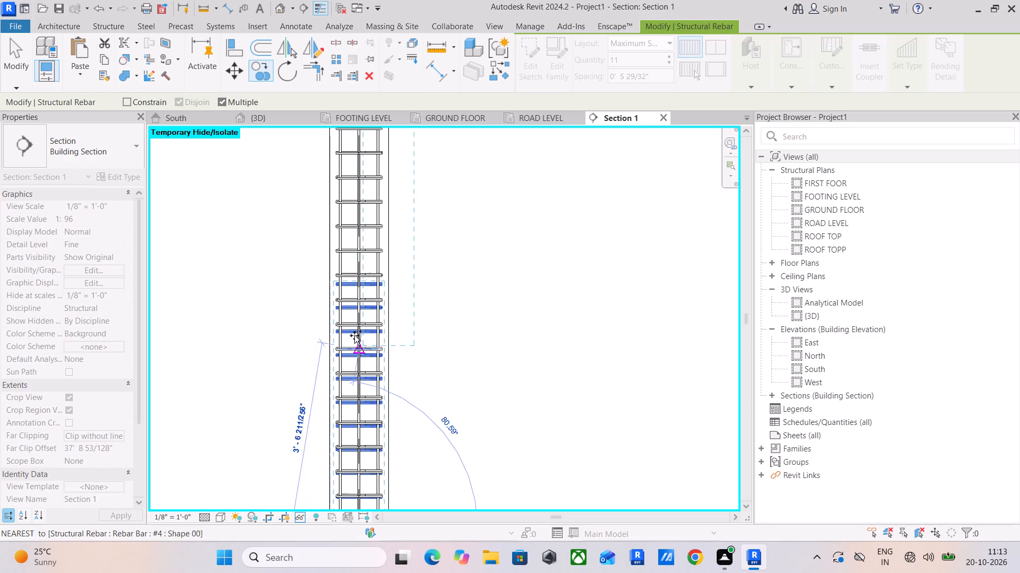
middle_drag(324, 264, 333, 518)
scroll(334, 515, down, 1)
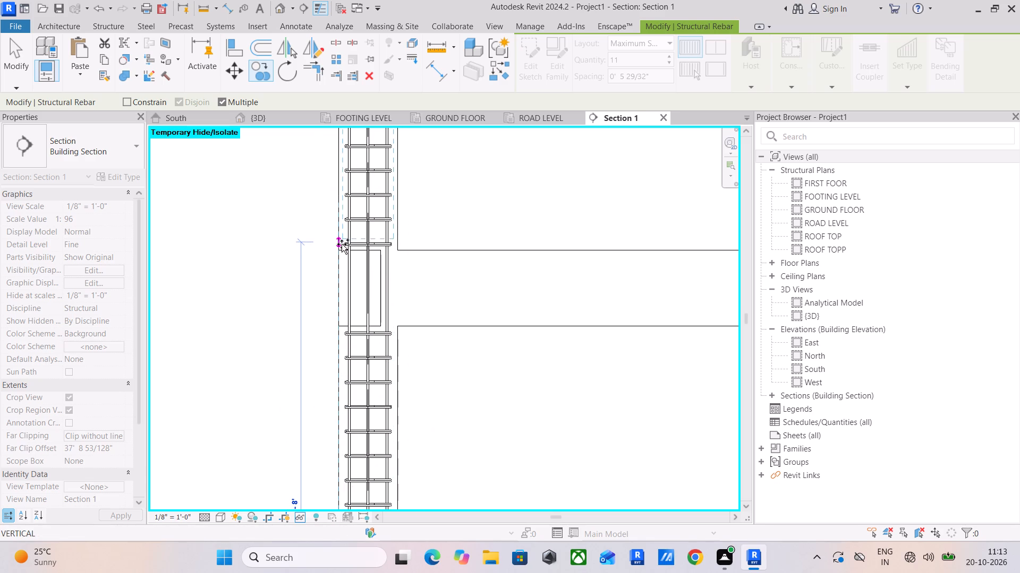
scroll(337, 248, up, 4)
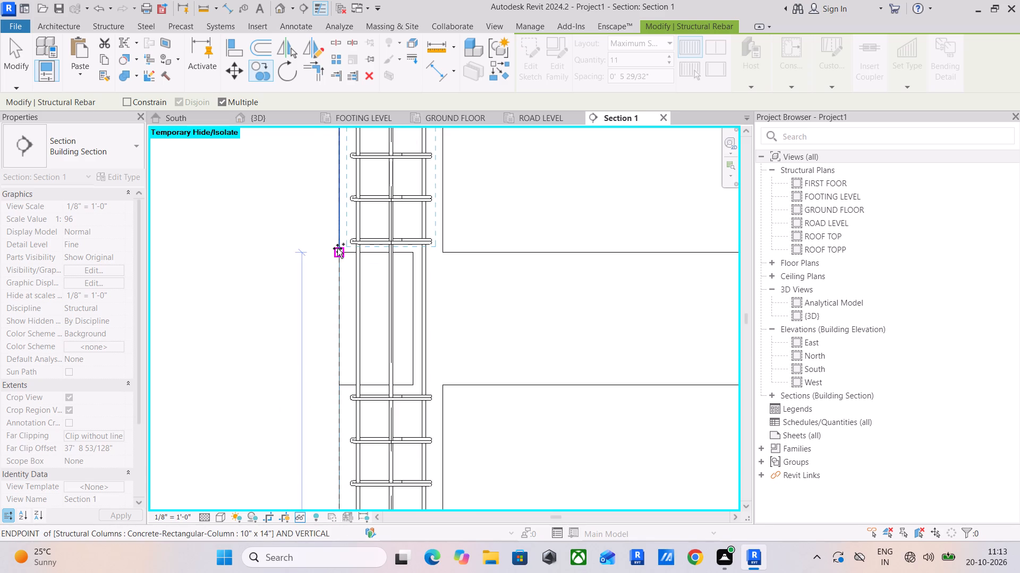
scroll(337, 248, up, 4)
click(337, 255)
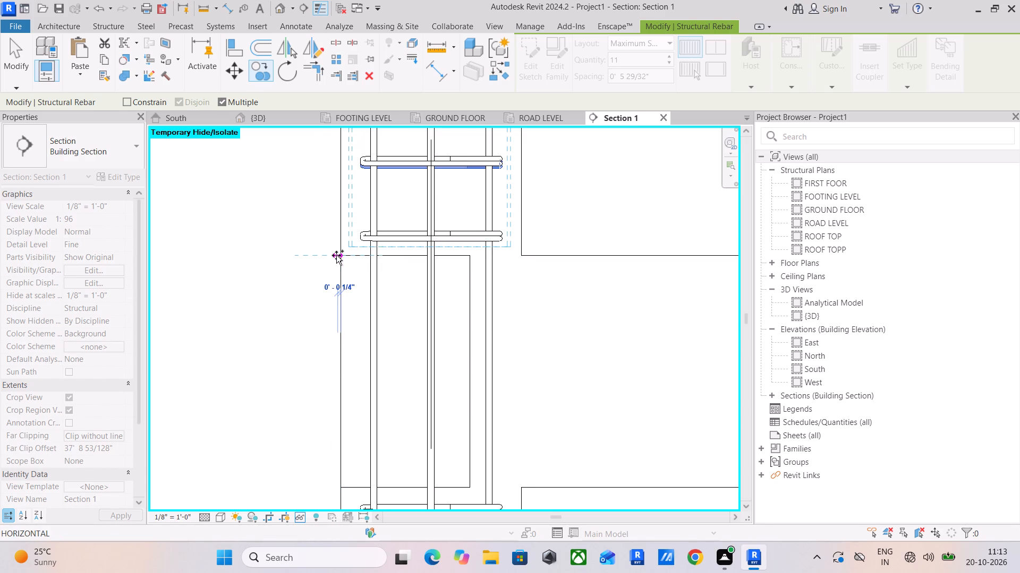
Extend the top-storey #3 T1 stirrup set in the opposite end column up to just below the top beam.
key(Escape)
scroll(372, 230, down, 5)
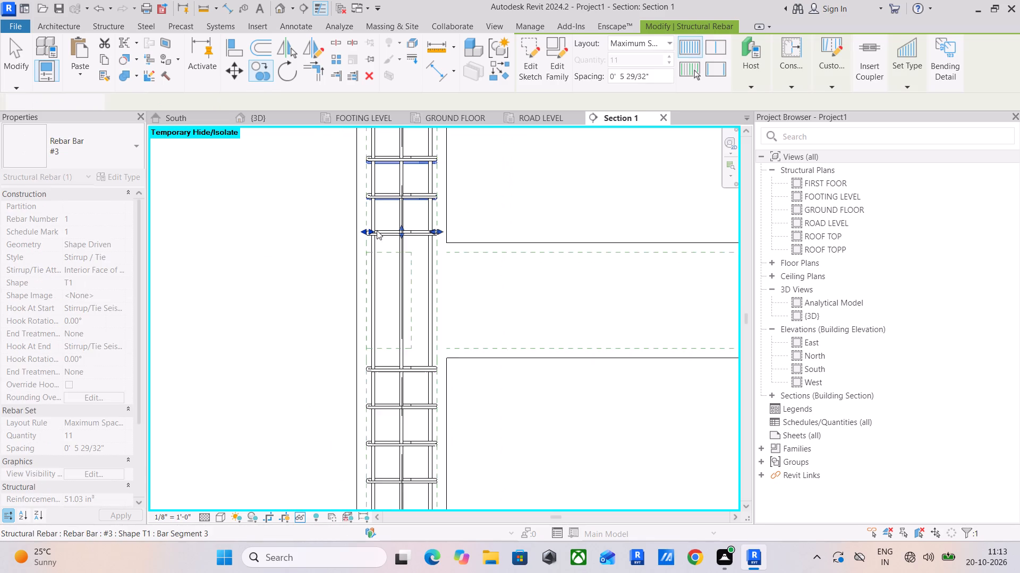
scroll(379, 230, down, 1)
middle_drag(404, 204, 349, 507)
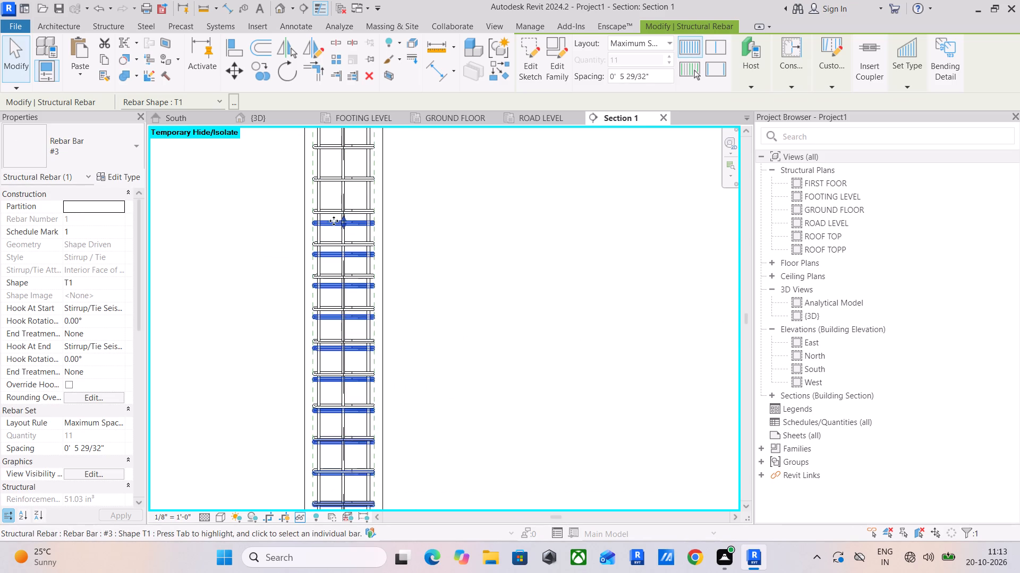
drag(343, 215, 345, 125)
scroll(348, 206, down, 4)
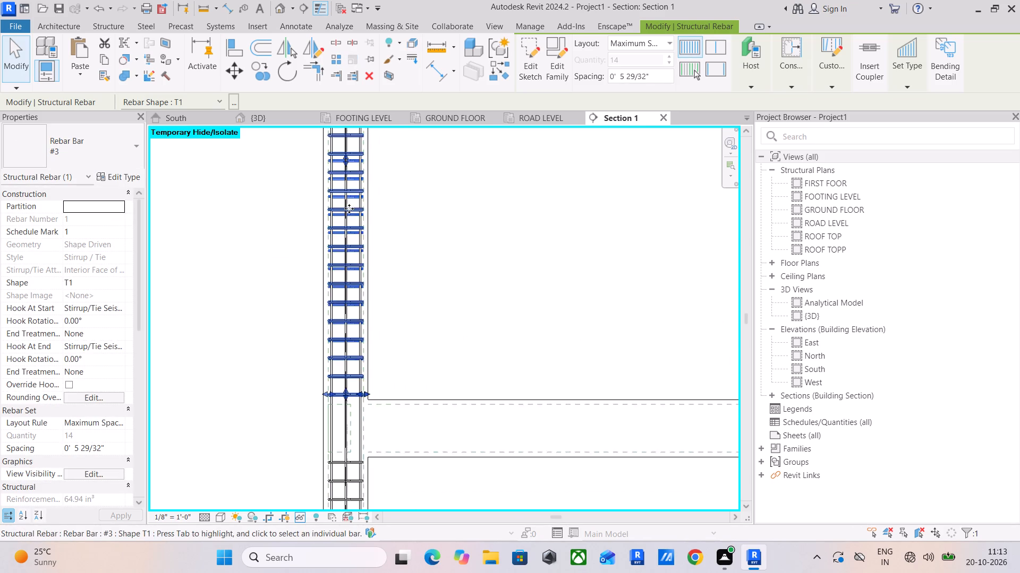
middle_drag(350, 210, 348, 376)
drag(343, 318, 343, 208)
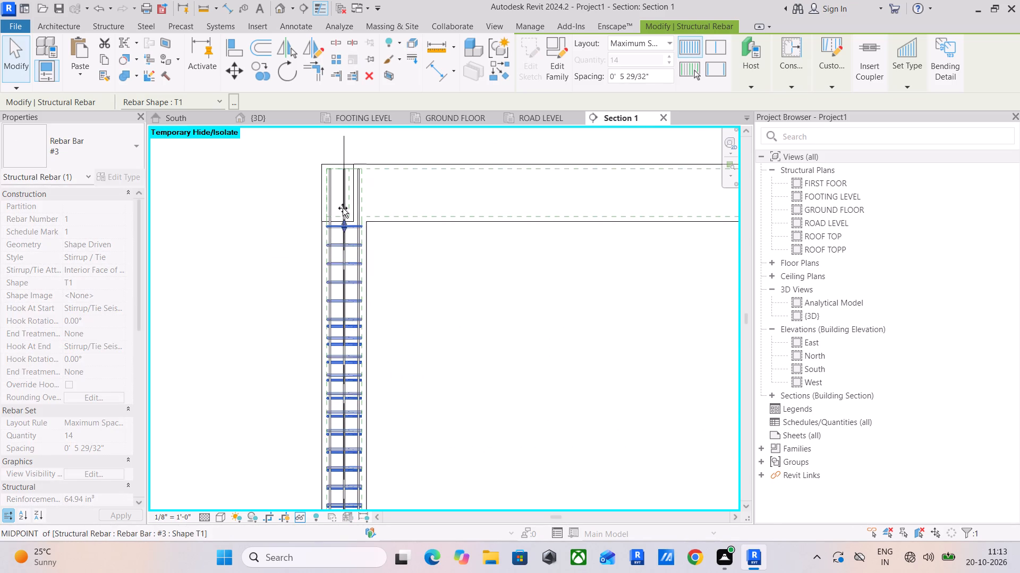
drag(343, 208, 342, 221)
scroll(368, 327, down, 4)
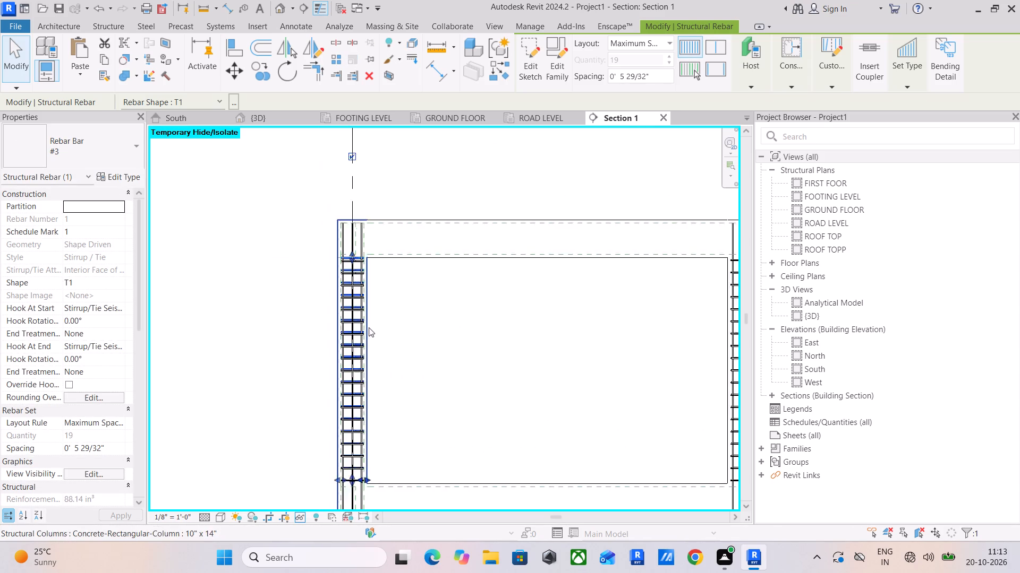
scroll(358, 256, up, 14)
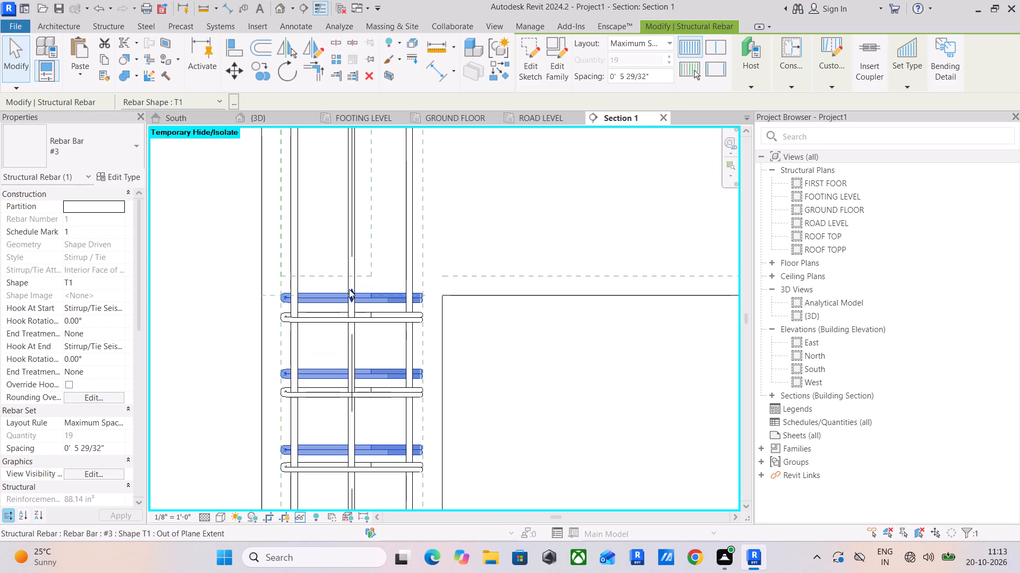
drag(350, 290, 344, 313)
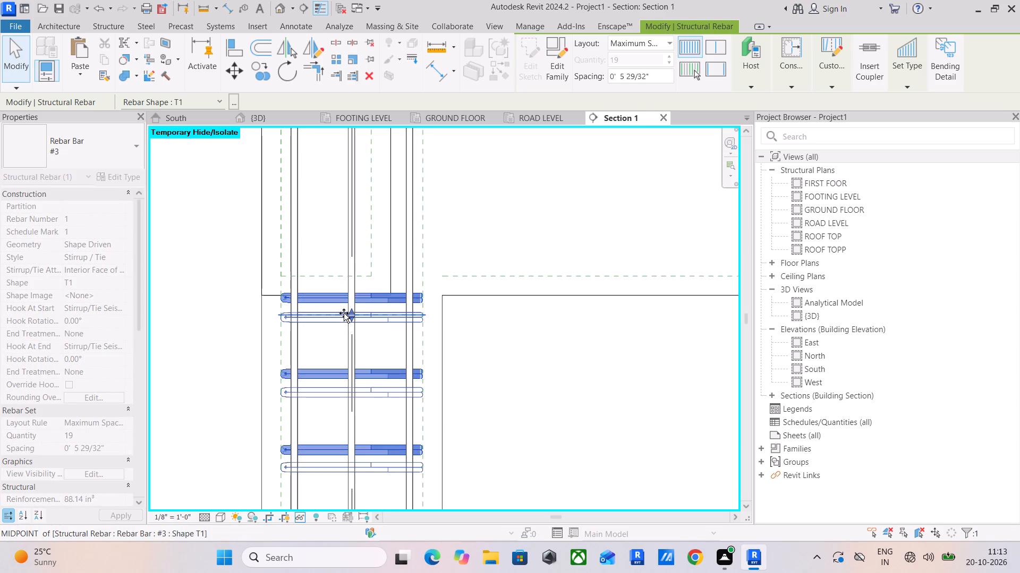
drag(344, 313, 342, 313)
Extend the middle-storey #3 T1 stirrup set in the opposite end column up to just below the middle beam.
scroll(492, 346, down, 14)
middle_drag(492, 346, 317, 136)
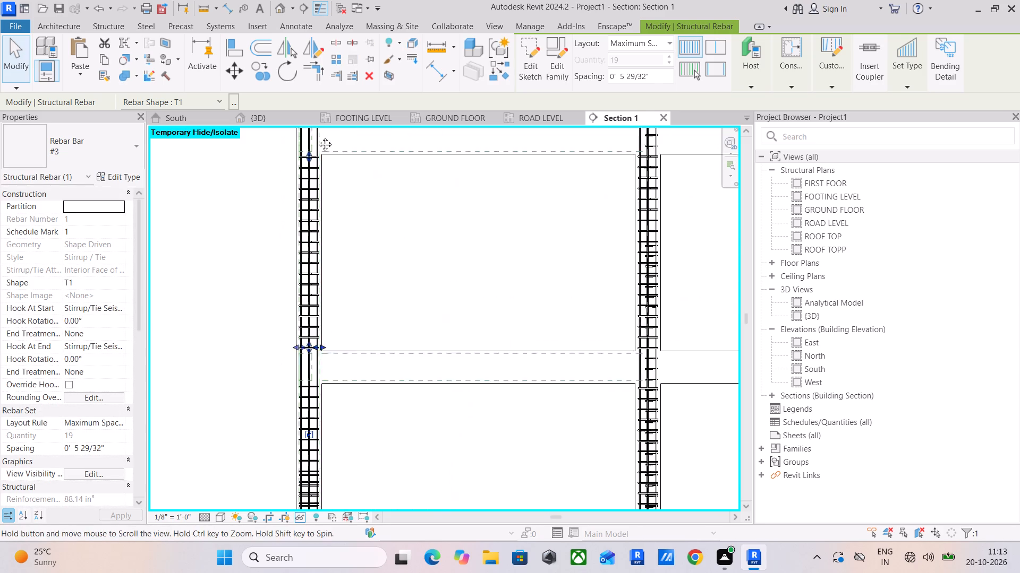
middle_drag(317, 136, 317, 136)
scroll(362, 241, down, 4)
middle_drag(375, 273, 419, 163)
scroll(371, 202, up, 4)
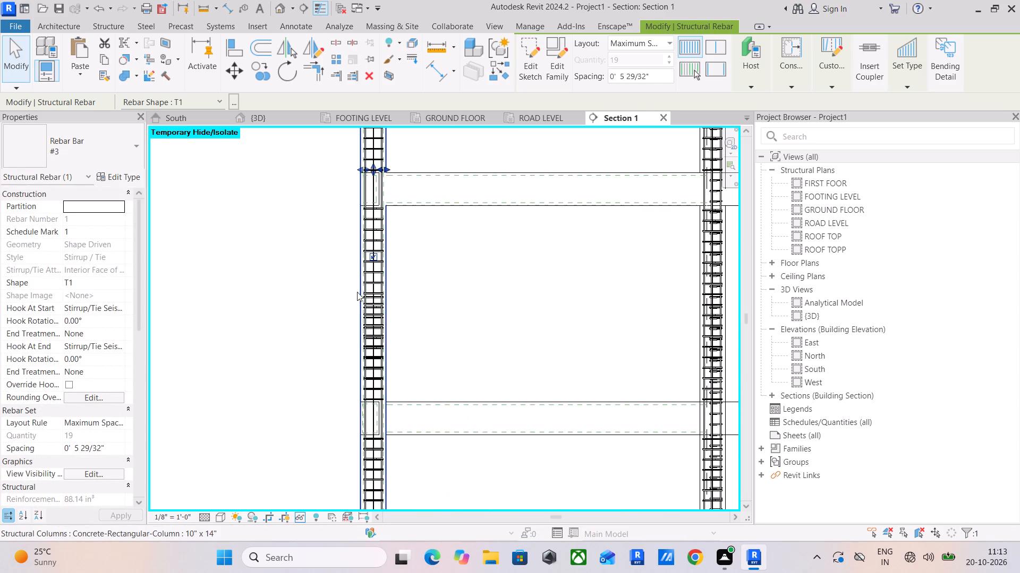
scroll(381, 301, up, 11)
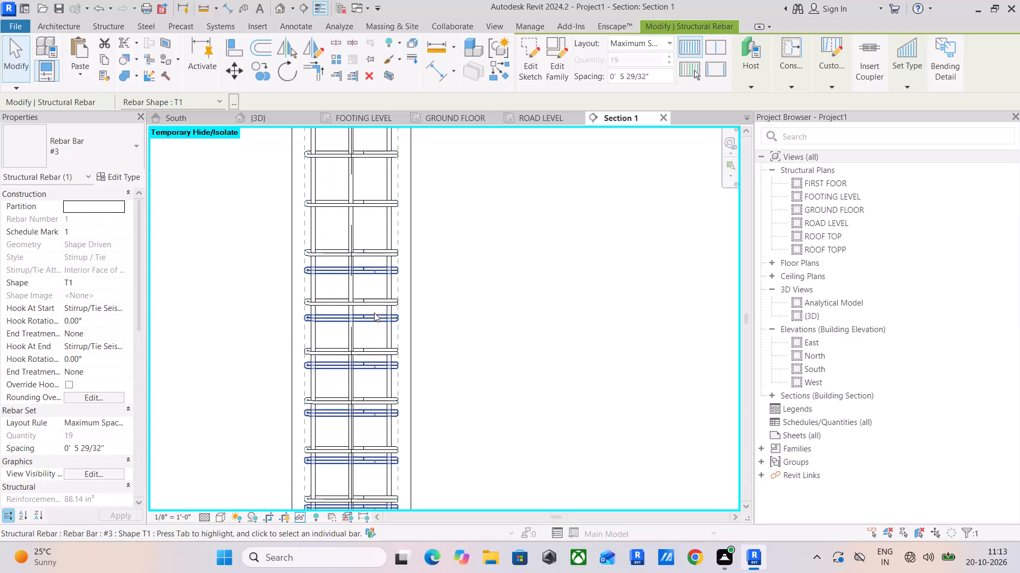
click(371, 315)
drag(349, 265, 349, 149)
scroll(349, 224, down, 9)
middle_drag(348, 230, 333, 358)
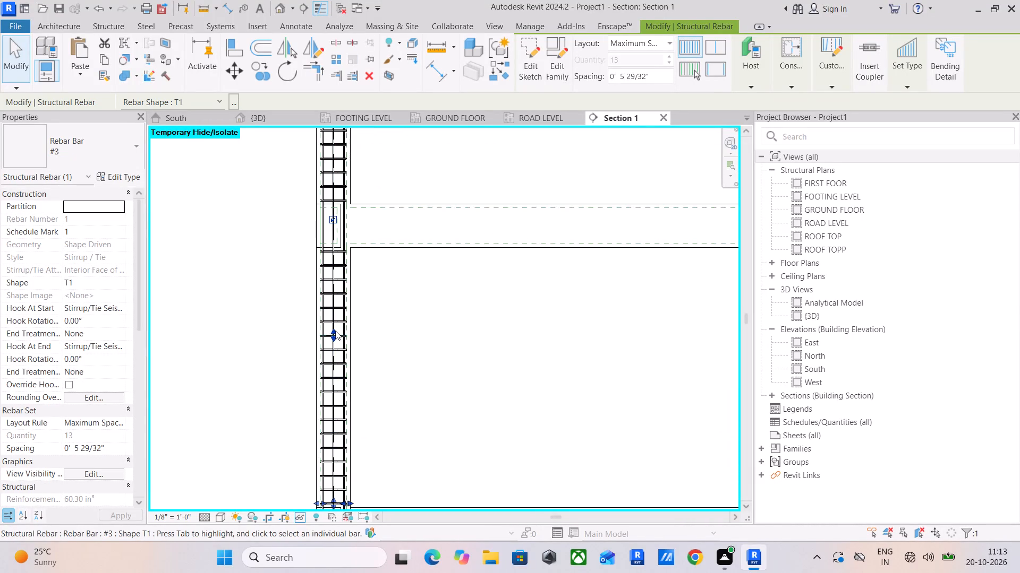
drag(335, 331, 335, 255)
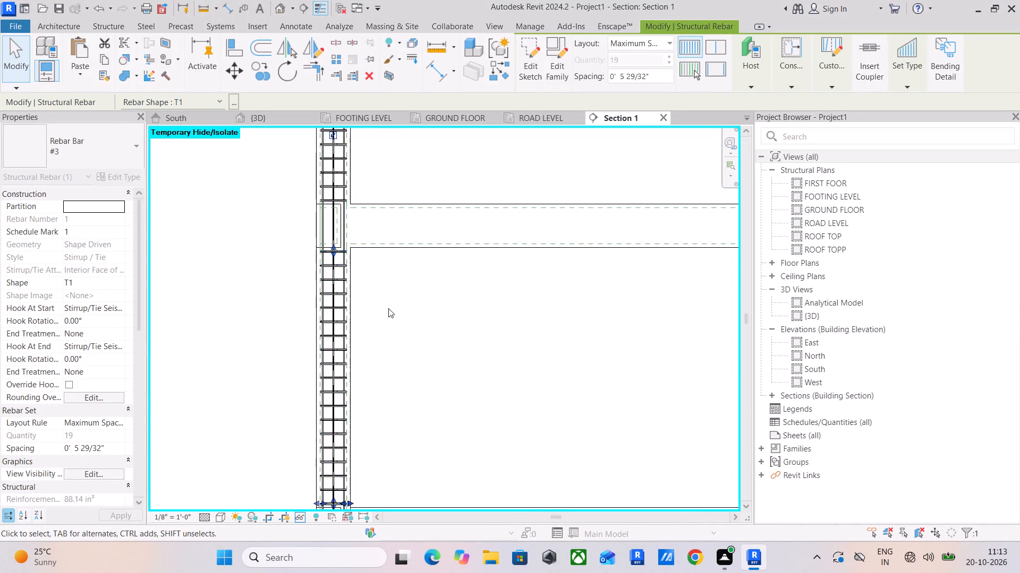
scroll(388, 308, down, 5)
middle_drag(388, 308, 394, 123)
scroll(364, 263, up, 4)
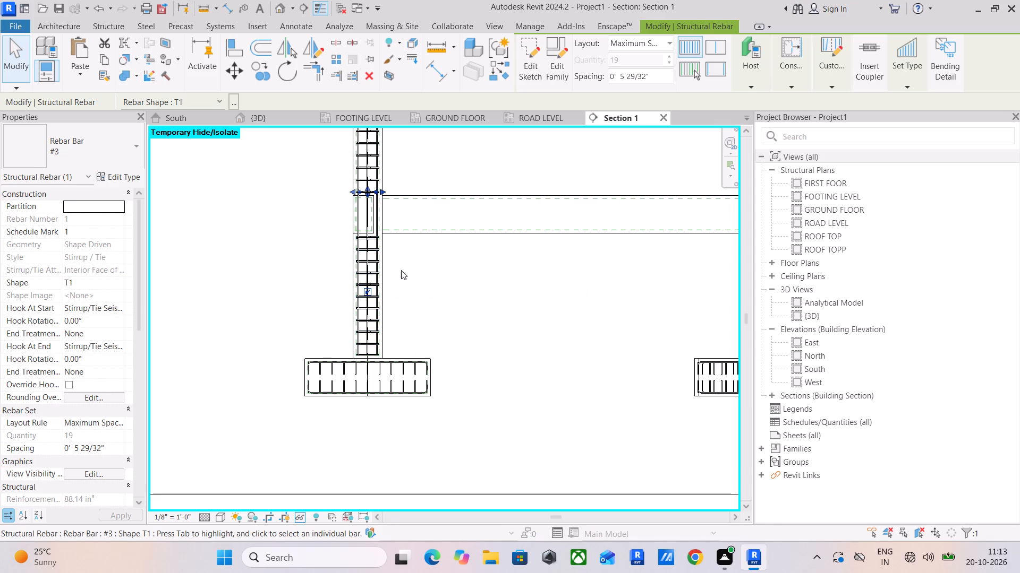
click(474, 308)
Shorten the full-height #3 T1 stirrup set still left in the sixth column to just below the lowest beam.
scroll(478, 285, down, 5)
middle_drag(486, 283, 275, 306)
scroll(397, 294, up, 6)
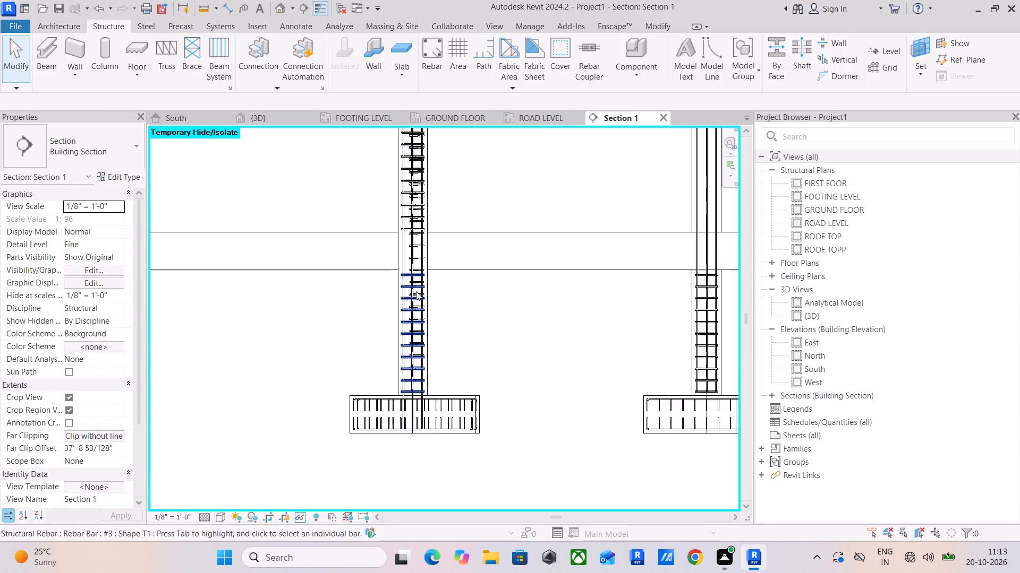
scroll(416, 291, up, 3)
click(417, 275)
scroll(417, 270, down, 5)
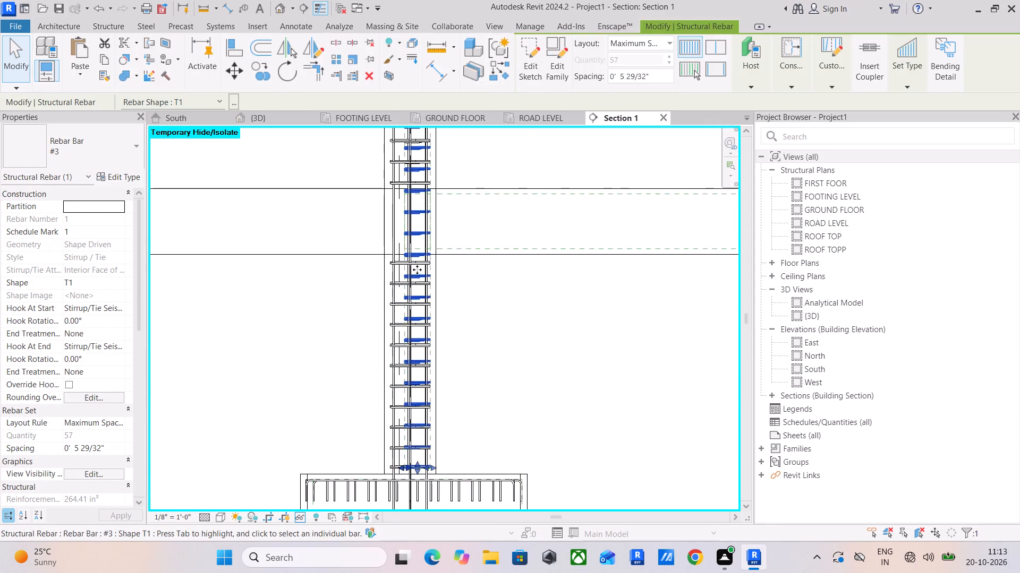
scroll(417, 270, down, 5)
middle_drag(416, 270, 315, 433)
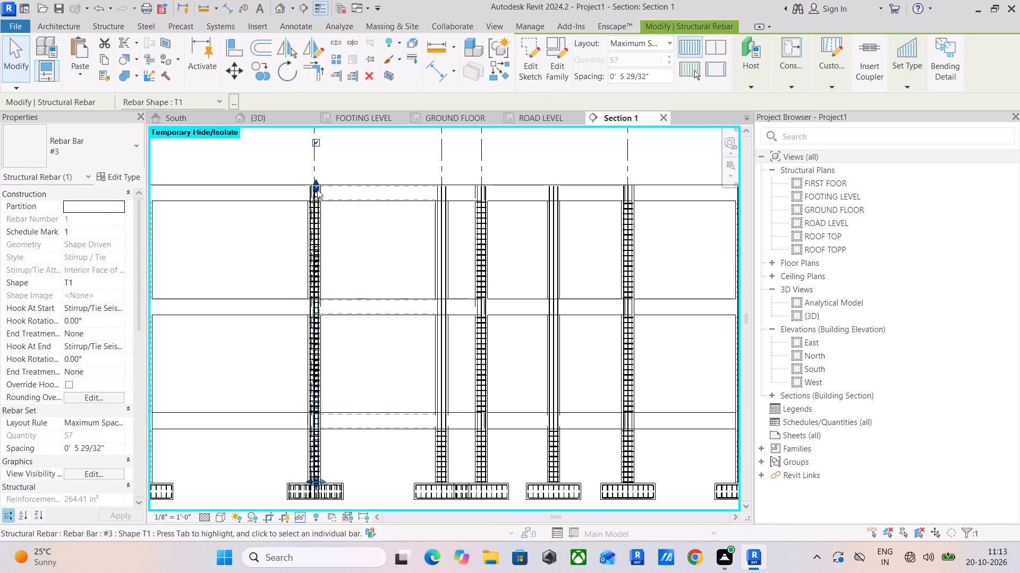
drag(317, 188, 309, 437)
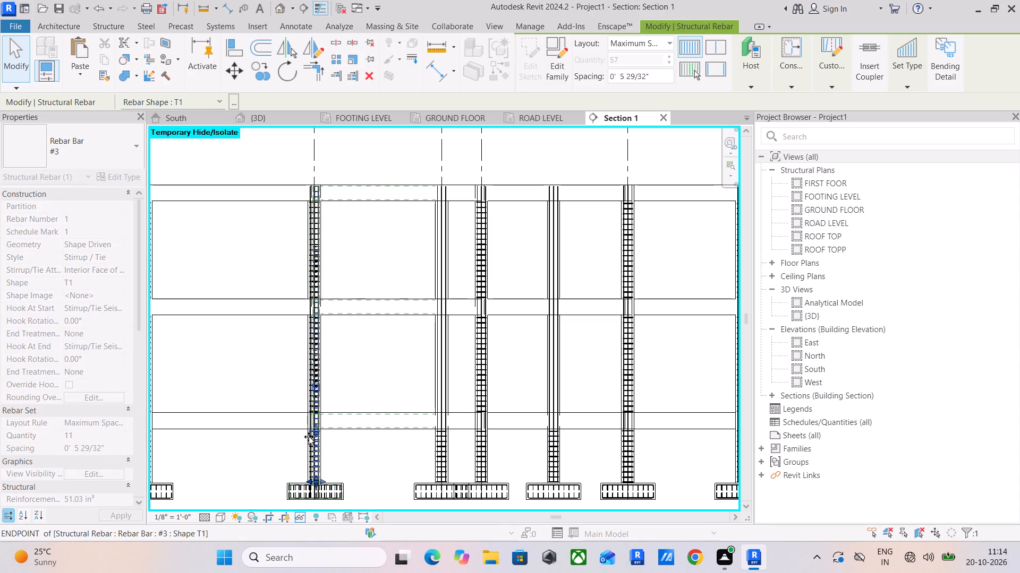
drag(309, 437, 309, 437)
scroll(314, 435, up, 16)
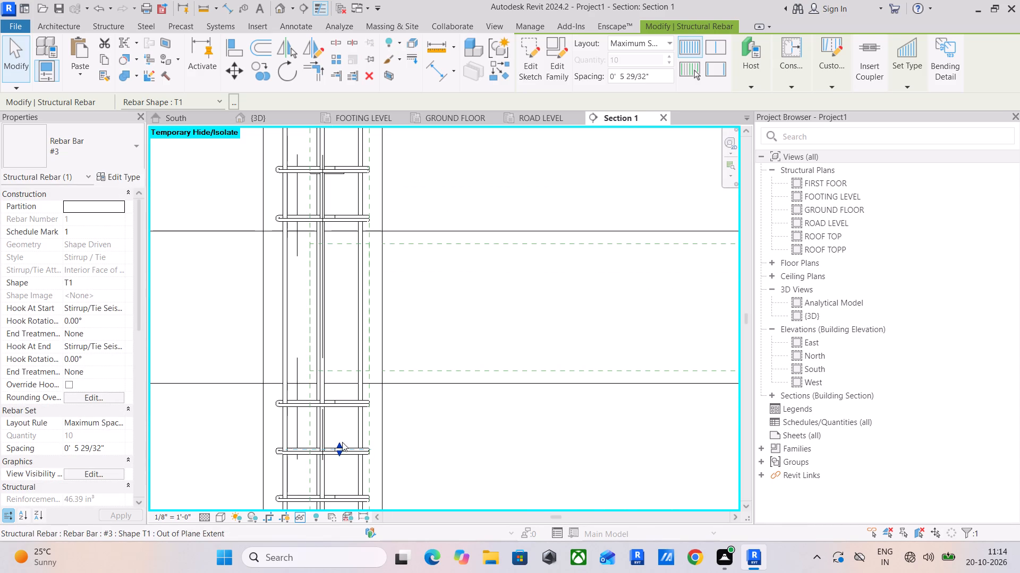
drag(336, 445, 340, 402)
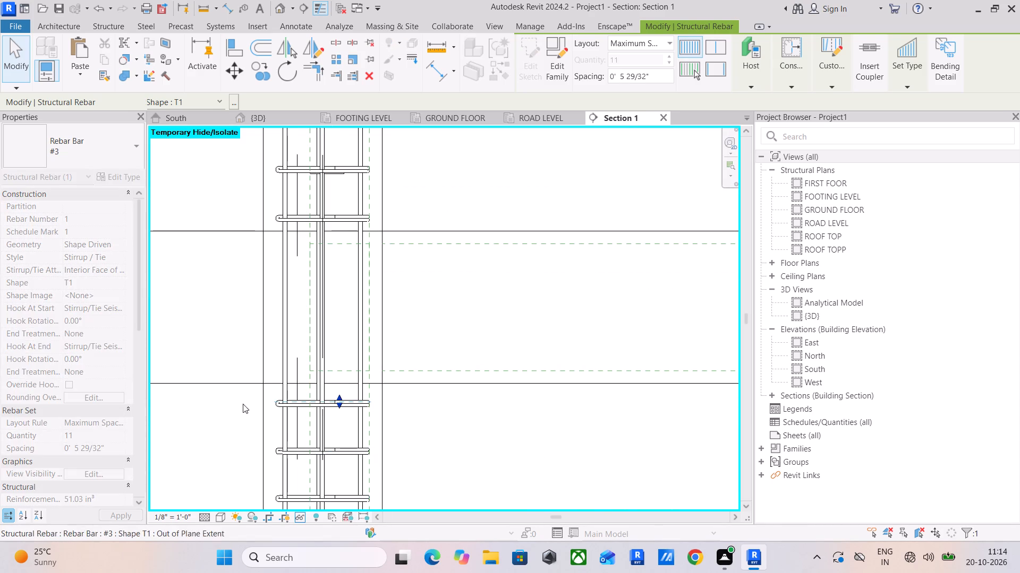
Copy the sixth column's newly shortened #3 T1 stirrup set from the footing top to the tops of the lowest and middle beams.
click(261, 77)
scroll(217, 408, down, 5)
middle_drag(217, 413, 315, 180)
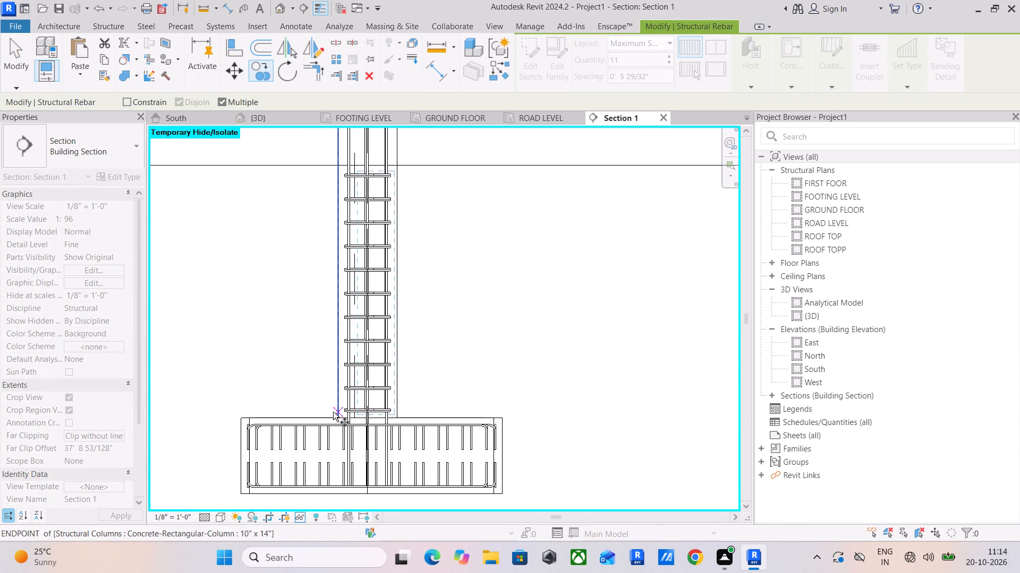
click(333, 412)
key(Escape)
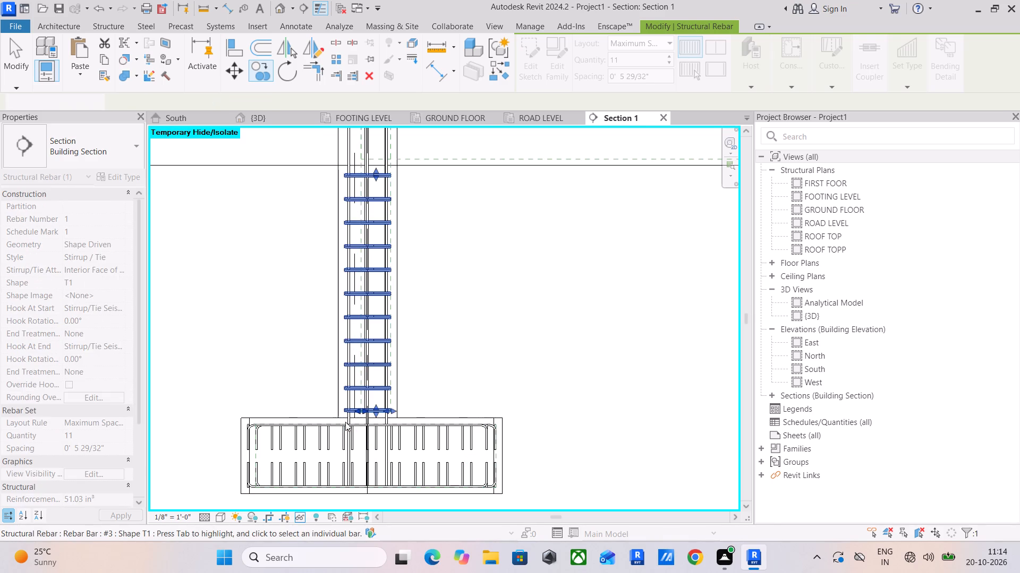
drag(251, 62, 253, 71)
click(339, 416)
scroll(338, 352, down, 5)
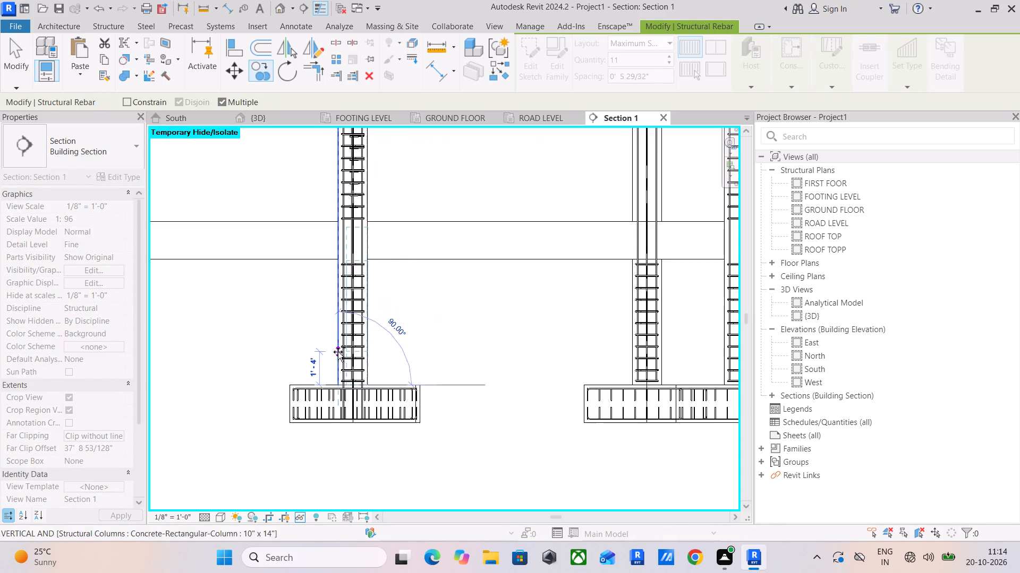
middle_drag(338, 352, 318, 496)
scroll(313, 376, up, 4)
click(319, 361)
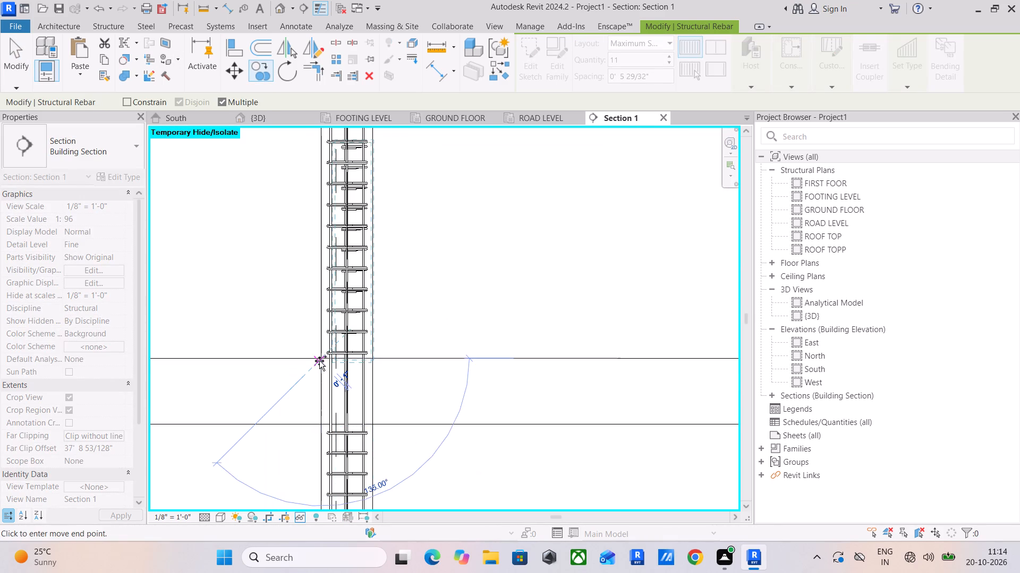
scroll(316, 362, down, 5)
middle_drag(322, 305, 318, 523)
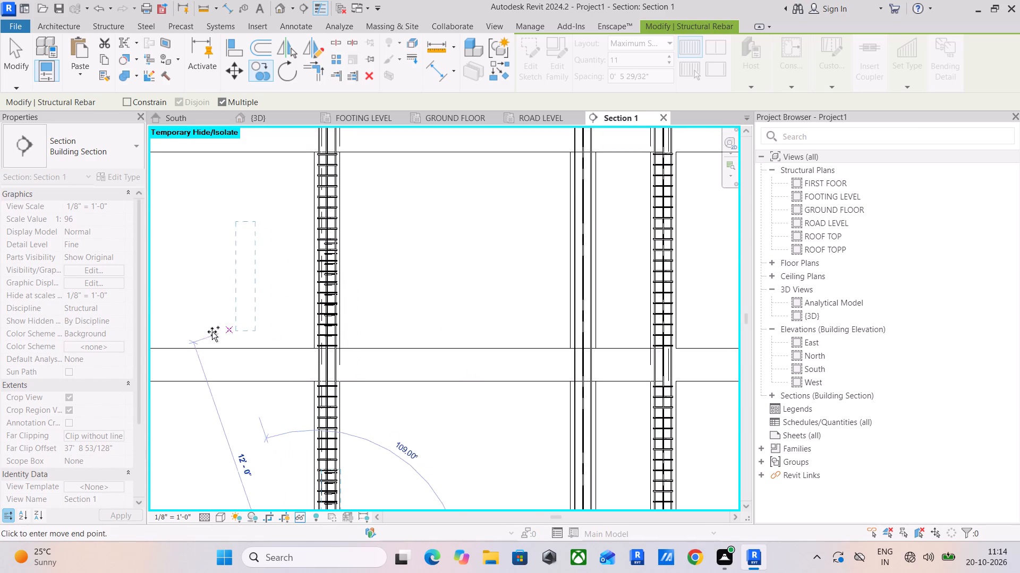
click(312, 347)
middle_drag(305, 299, 300, 480)
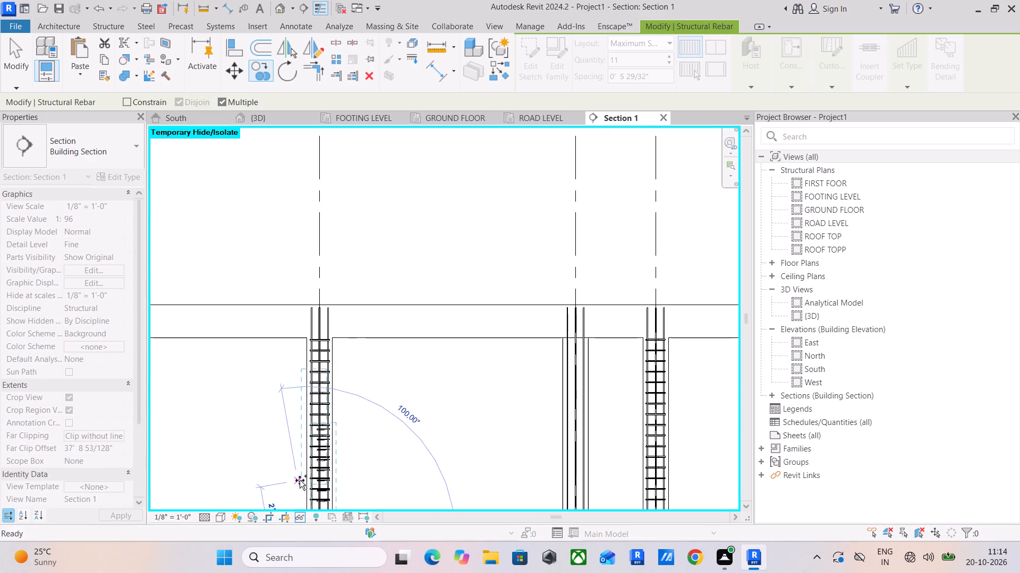
middle_drag(300, 480, 298, 484)
key(Escape)
Extend the newly copied top-storey #3 T1 stirrup set in the sixth column up to just below the top beam.
scroll(311, 407, down, 4)
middle_drag(311, 407, 288, 277)
scroll(288, 276, up, 5)
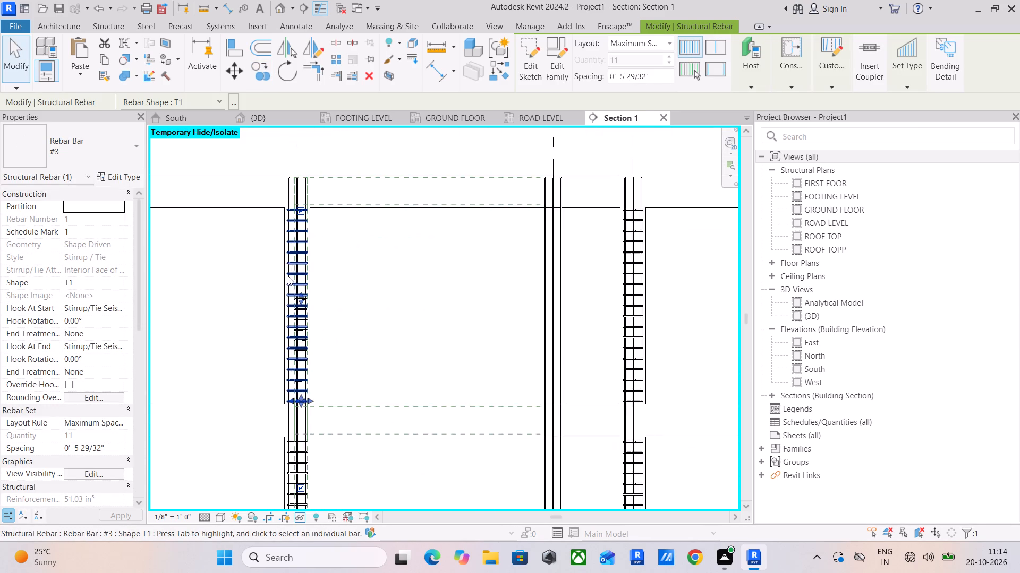
drag(302, 297, 284, 192)
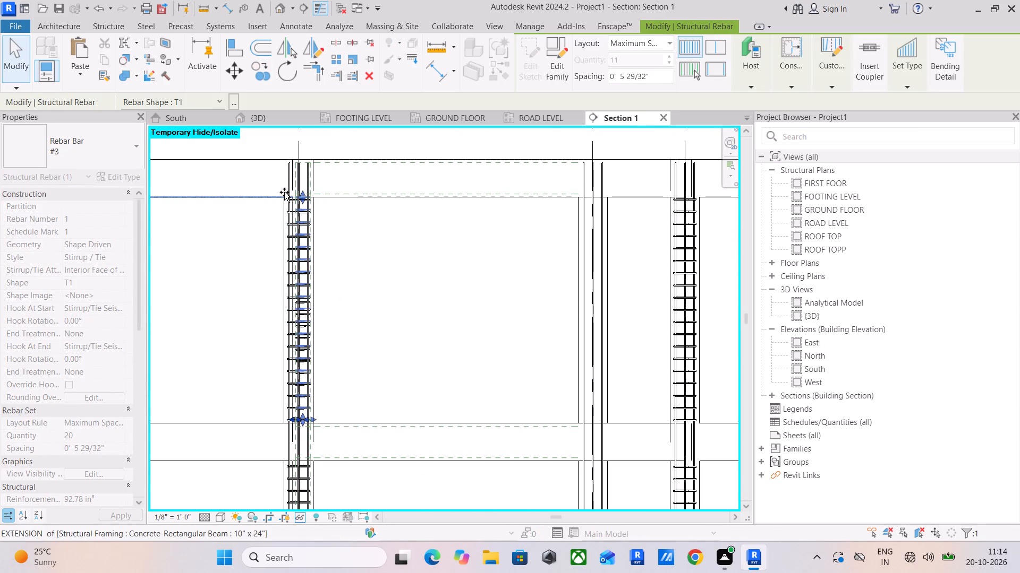
drag(284, 192, 283, 203)
scroll(309, 192, up, 9)
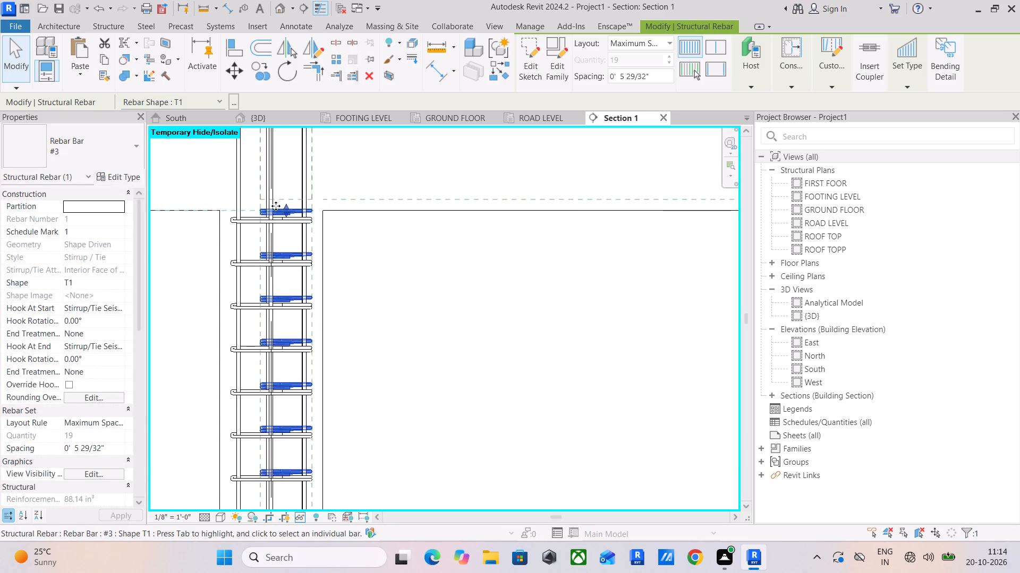
scroll(276, 206, up, 5)
drag(295, 210, 291, 231)
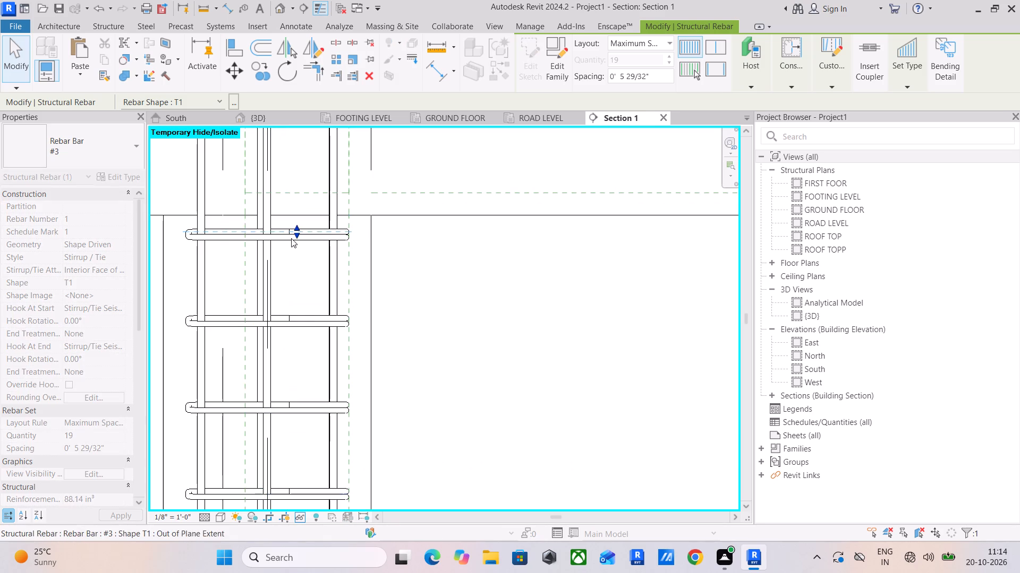
Extend the other short #3 T1 stirrup set in the sixth column's top storey up to just below the top beam.
scroll(319, 322, down, 5)
middle_drag(330, 327, 371, 166)
middle_drag(329, 329, 296, 132)
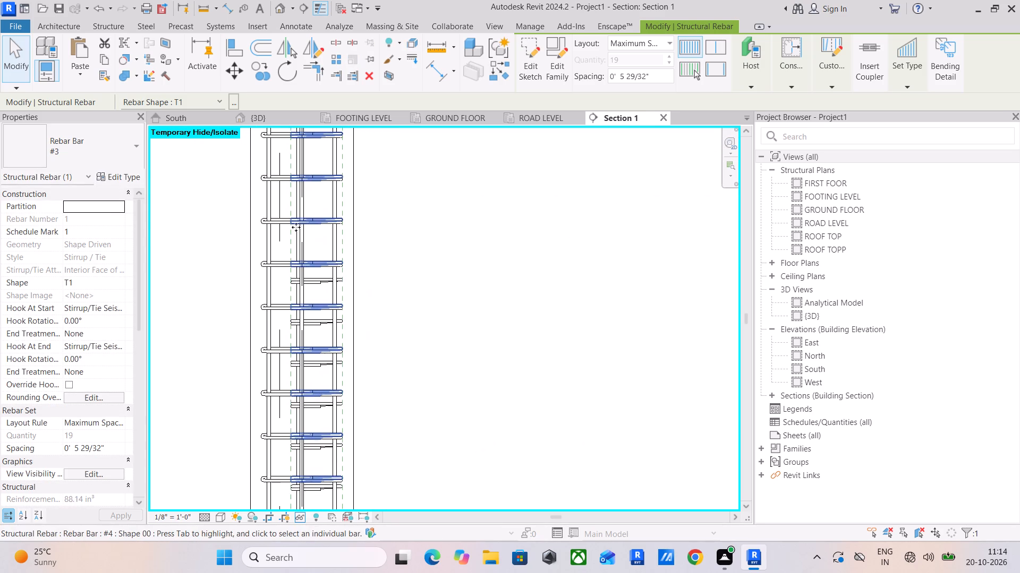
key(Escape)
click(321, 322)
drag(316, 274, 317, 268)
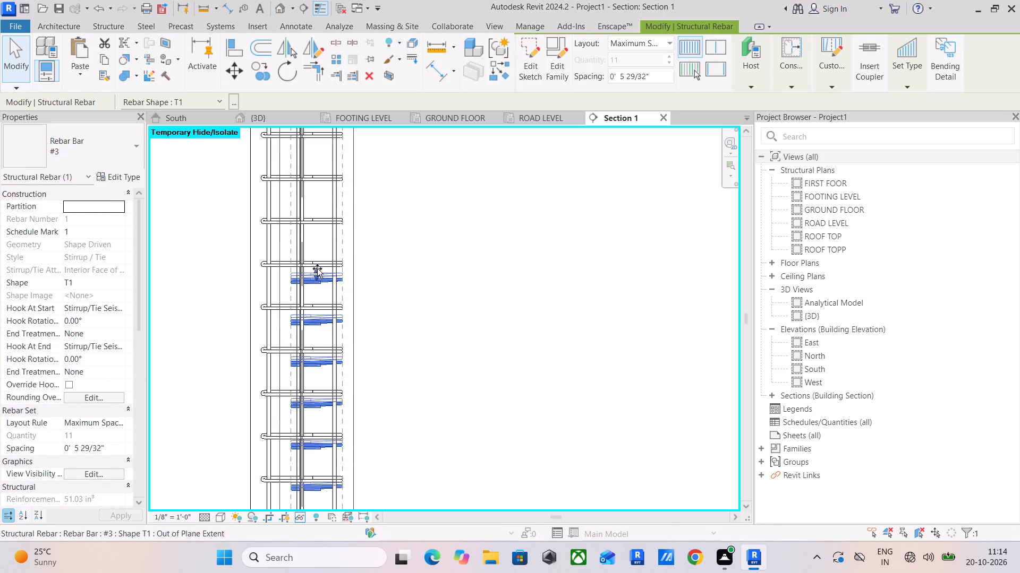
drag(317, 268, 320, 155)
scroll(320, 167, down, 5)
middle_drag(320, 174, 284, 362)
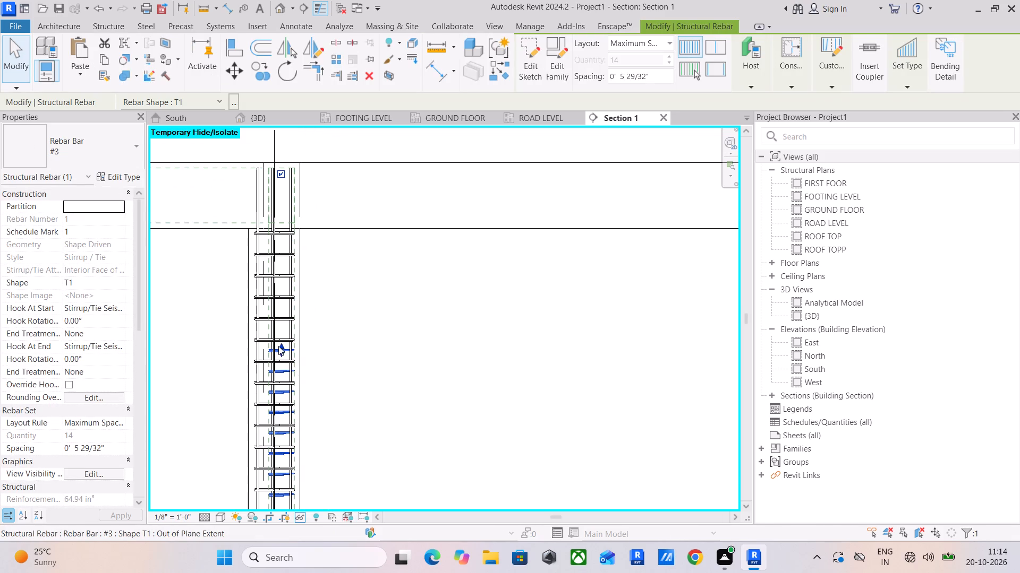
drag(280, 346, 283, 237)
Extend a short #3 T1 stirrup set in the middle storey of the second column from the left up to just below the middle beam.
scroll(325, 301, down, 2)
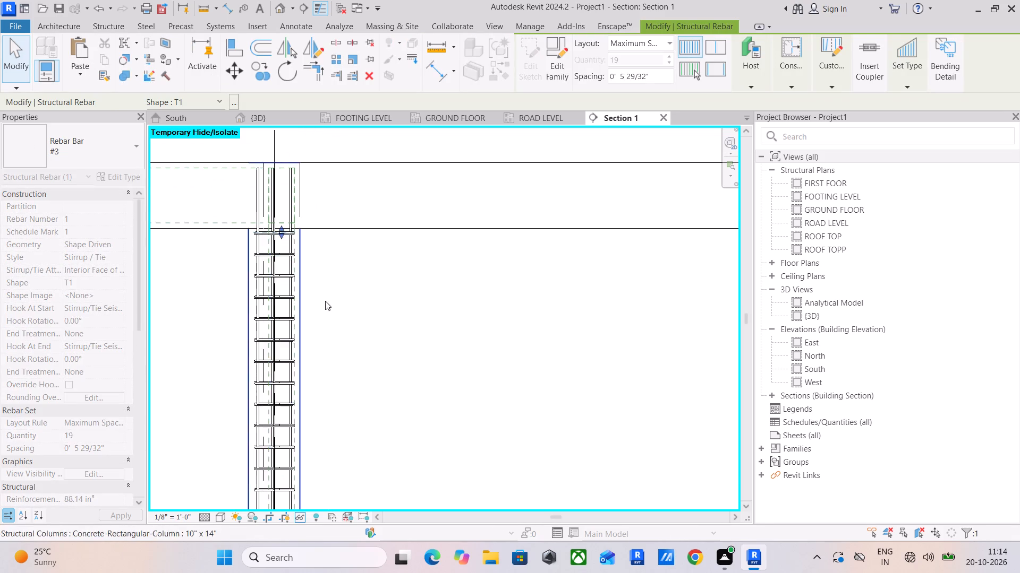
scroll(325, 301, down, 2)
middle_drag(327, 303, 368, 143)
scroll(331, 335, up, 5)
middle_drag(331, 330, 314, 155)
scroll(330, 251, up, 4)
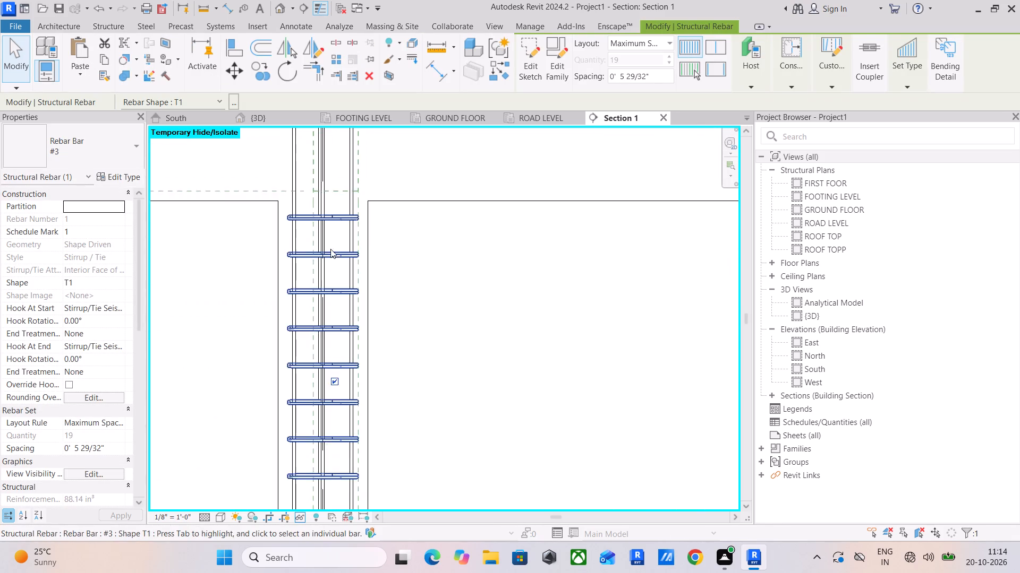
middle_drag(327, 272, 329, 127)
scroll(329, 127, up, 1)
scroll(292, 352, down, 5)
scroll(319, 400, up, 5)
key(Escape)
click(315, 413)
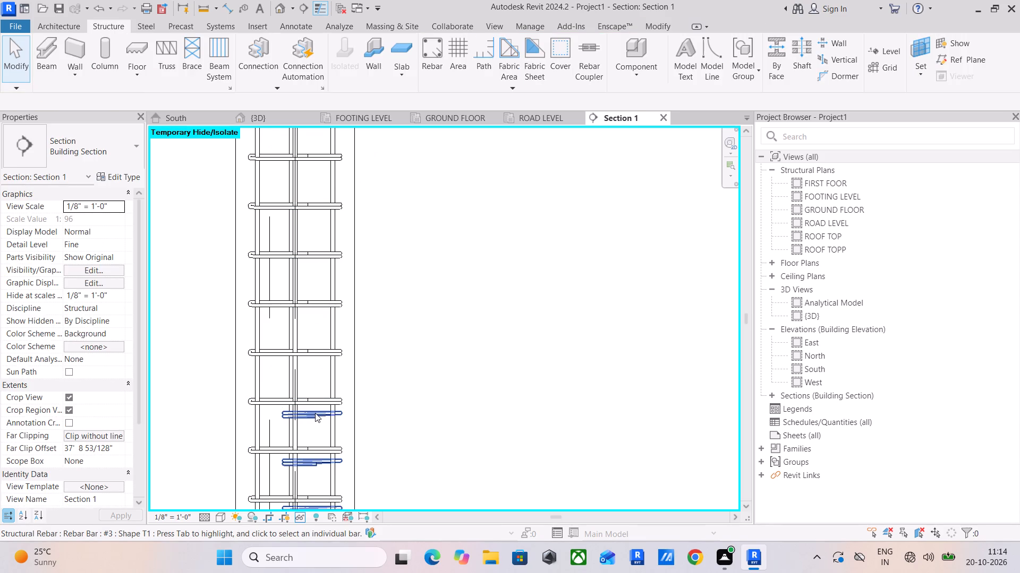
drag(309, 410, 317, 205)
scroll(317, 204, down, 4)
middle_drag(317, 204, 275, 345)
drag(270, 341, 271, 326)
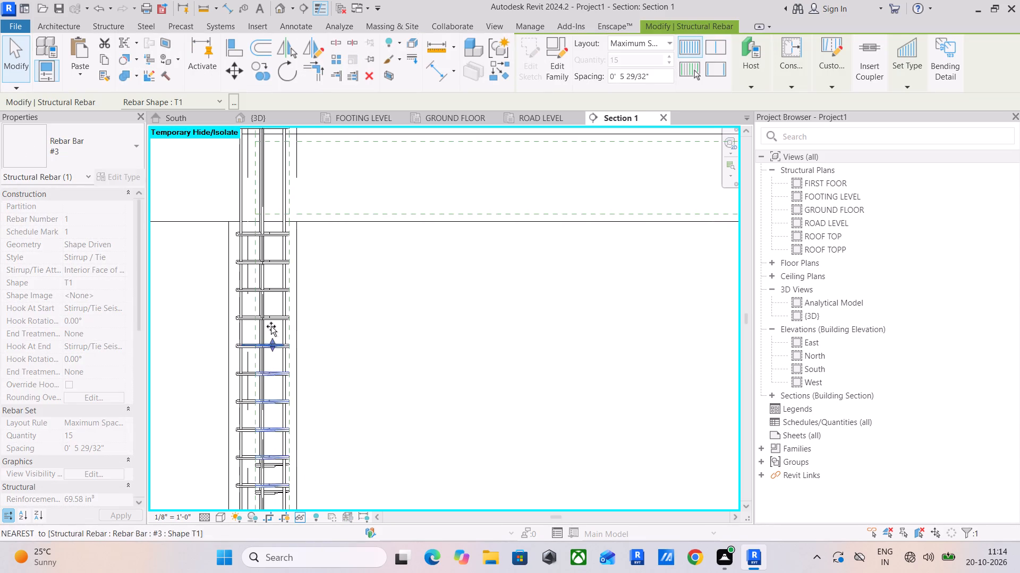
drag(271, 326, 281, 235)
Extend the other short #3 T1 stirrup set in that column's middle storey up to just below the middle beam.
middle_drag(302, 353, 345, 147)
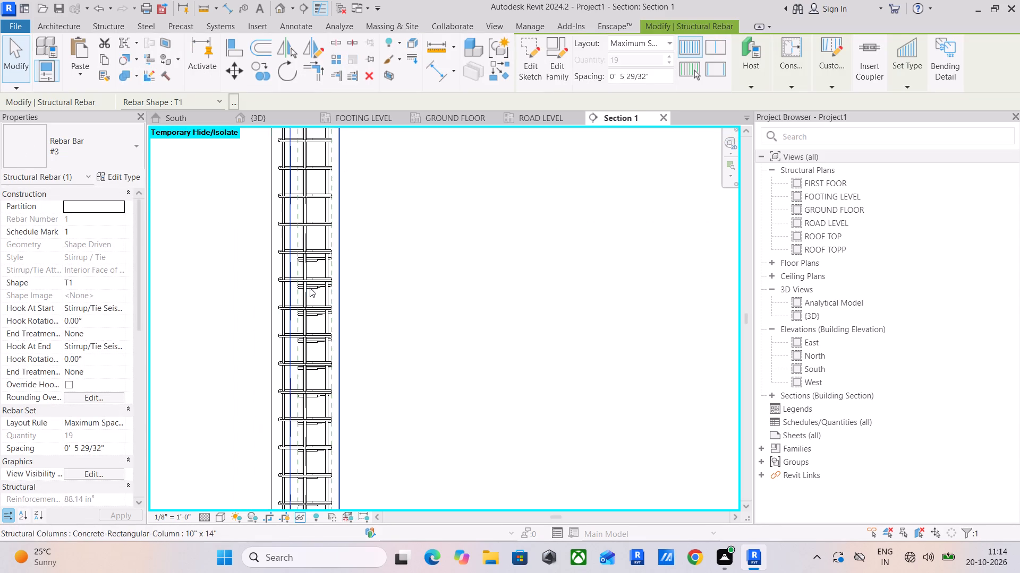
scroll(310, 288, up, 4)
click(320, 284)
drag(318, 232, 326, 153)
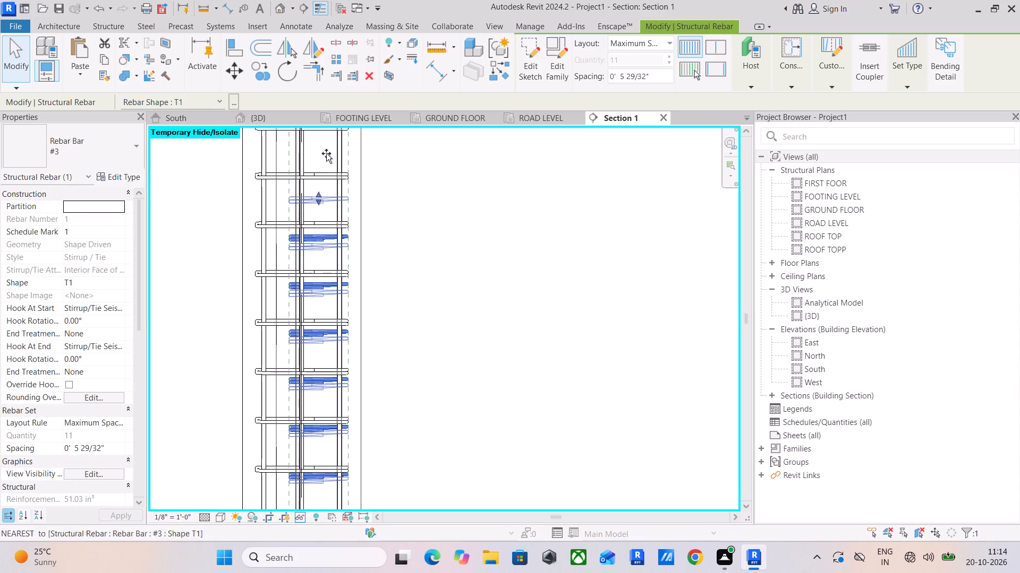
drag(326, 153, 327, 147)
scroll(324, 194, down, 4)
middle_drag(317, 226, 263, 390)
scroll(267, 347, down, 1)
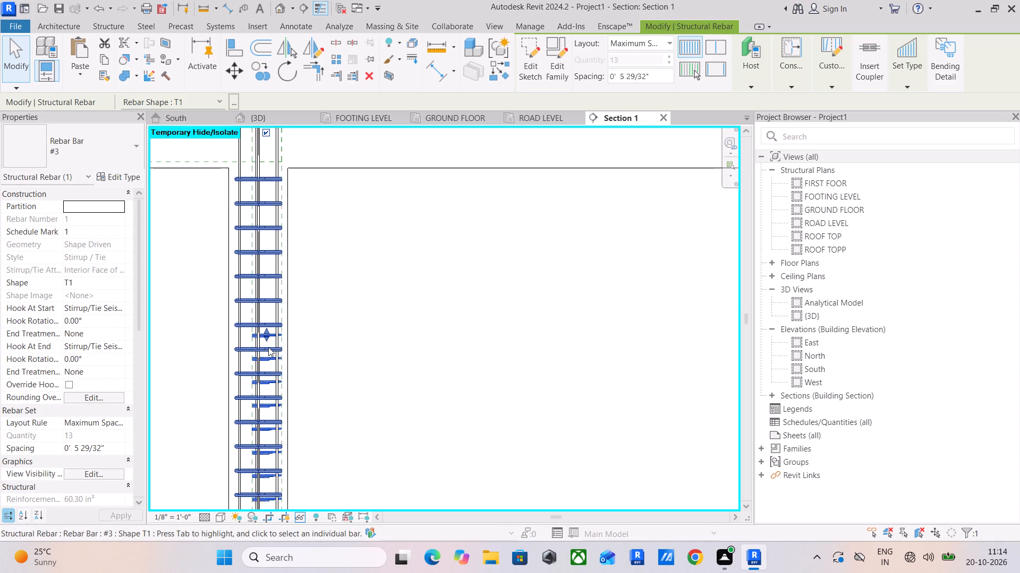
middle_drag(269, 349, 275, 367)
drag(270, 349, 270, 200)
scroll(279, 297, down, 5)
middle_drag(282, 319, 342, 160)
middle_drag(330, 338, 353, 214)
scroll(358, 308, up, 4)
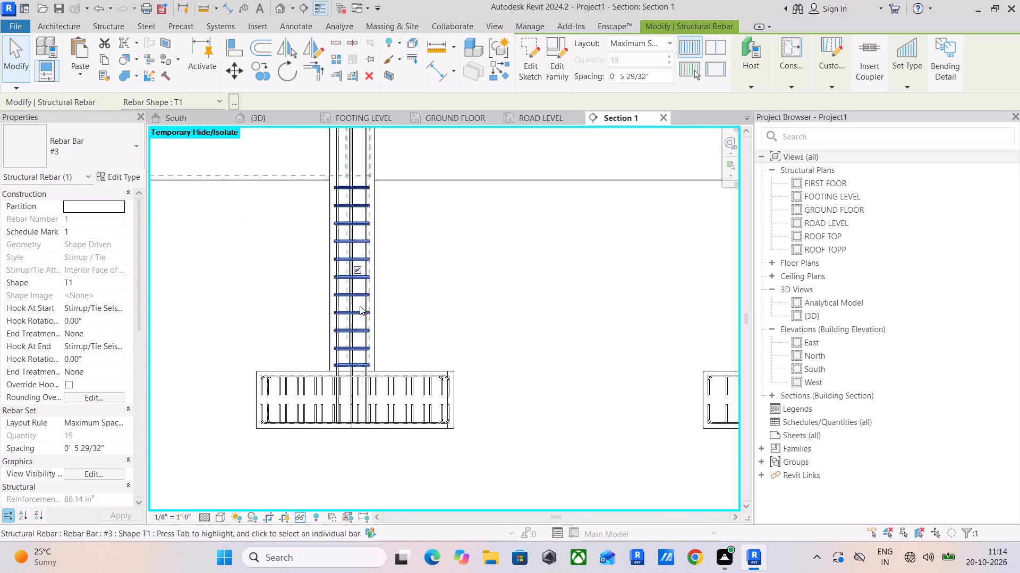
scroll(360, 306, up, 1)
key(Escape)
Copy the lowest #3 T1 stirrup set in the third column from the left, from footing top to the tops of the lowest and middle beams.
scroll(358, 258, down, 4)
middle_drag(390, 270, 317, 300)
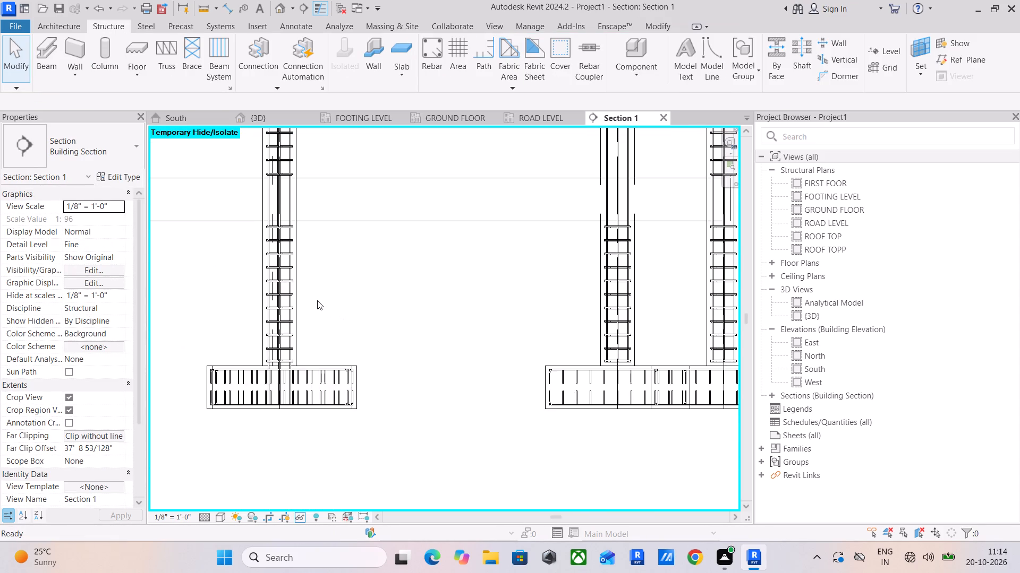
scroll(326, 302, down, 5)
middle_drag(478, 307, 334, 317)
scroll(355, 266, up, 4)
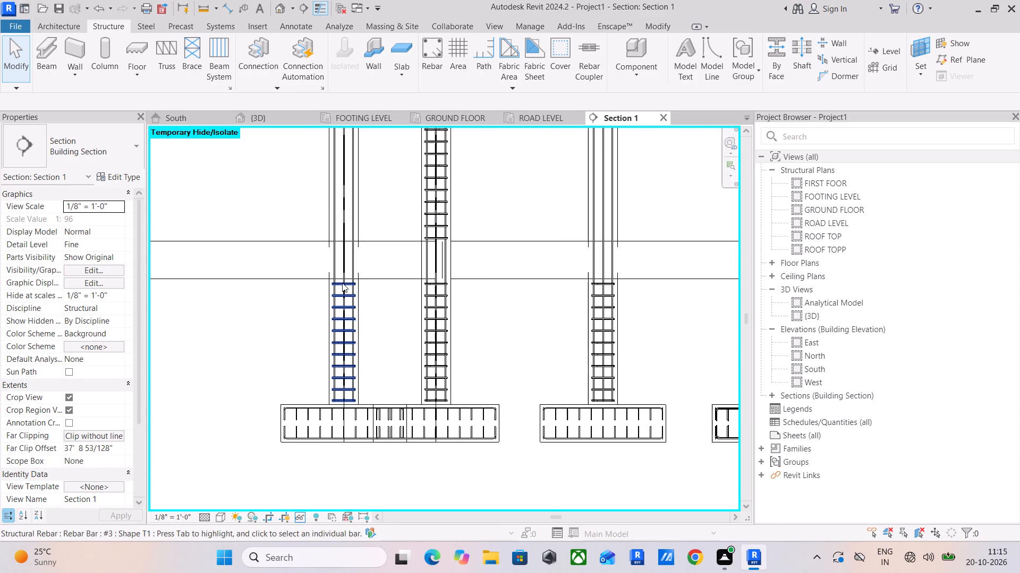
click(342, 283)
click(263, 74)
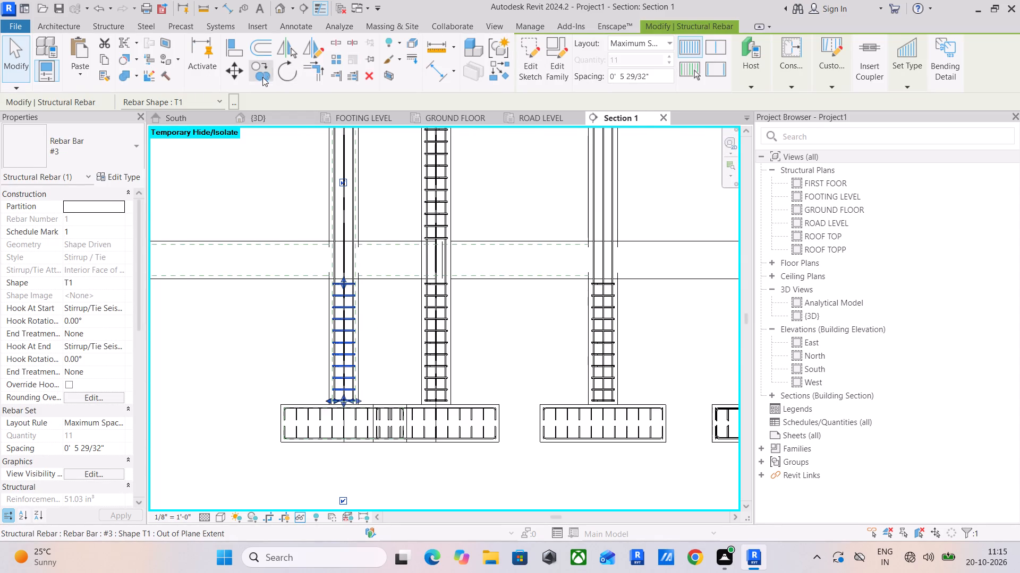
scroll(328, 415, up, 5)
click(327, 393)
scroll(335, 285, down, 4)
middle_drag(335, 284, 310, 416)
click(305, 289)
scroll(313, 269, down, 5)
middle_drag(314, 268, 289, 458)
click(282, 319)
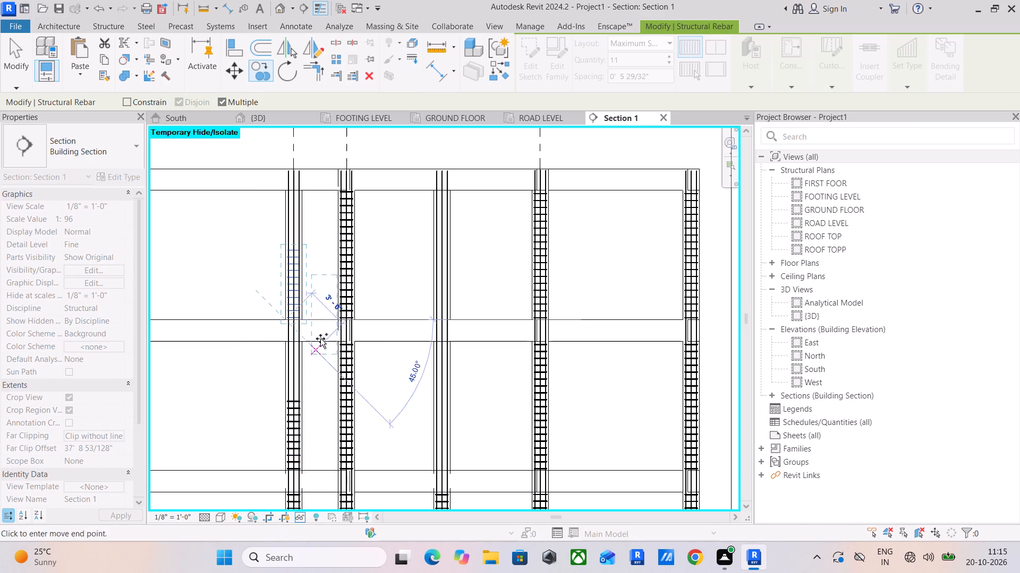
key(Escape)
Extend the copied top-storey #3 T1 stirrup set in the third column from the left up to just below the top beam.
scroll(286, 235, up, 9)
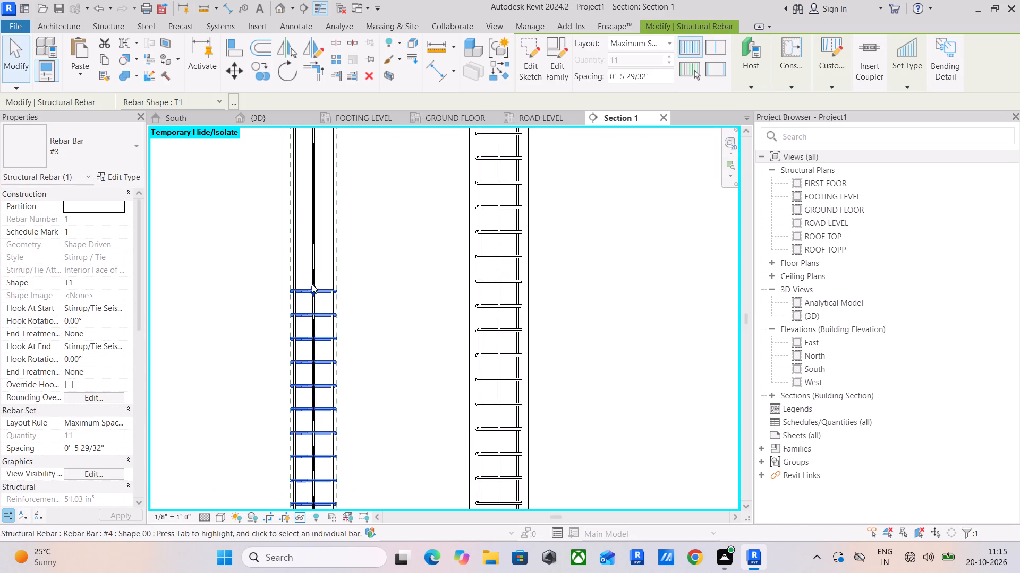
scroll(311, 282, down, 5)
drag(312, 282, 305, 196)
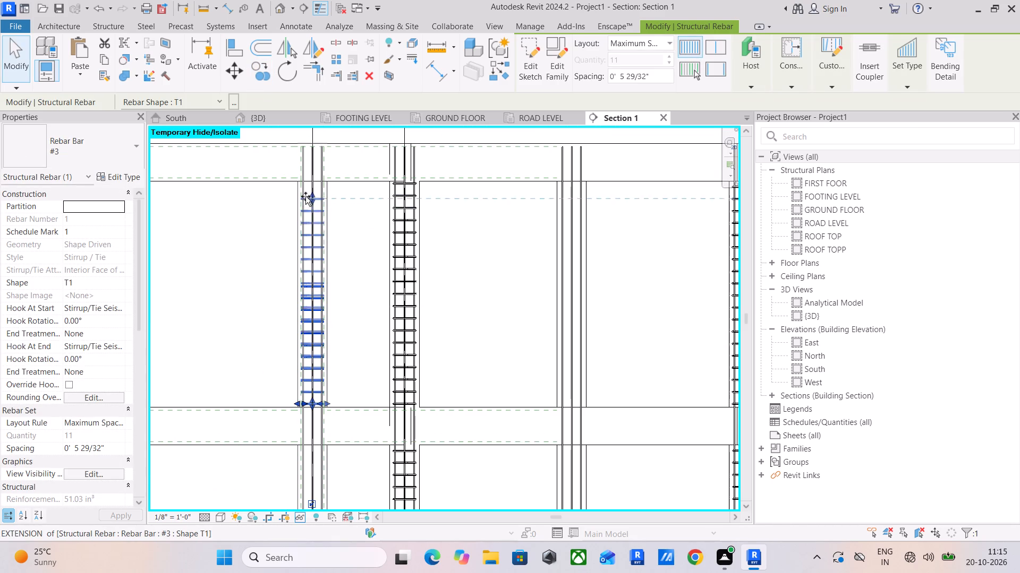
drag(305, 196, 305, 187)
Extend the copied middle-storey #3 T1 stirrup set in the third column from the left up to just below the middle beam.
scroll(318, 270, down, 4)
middle_drag(321, 276, 338, 149)
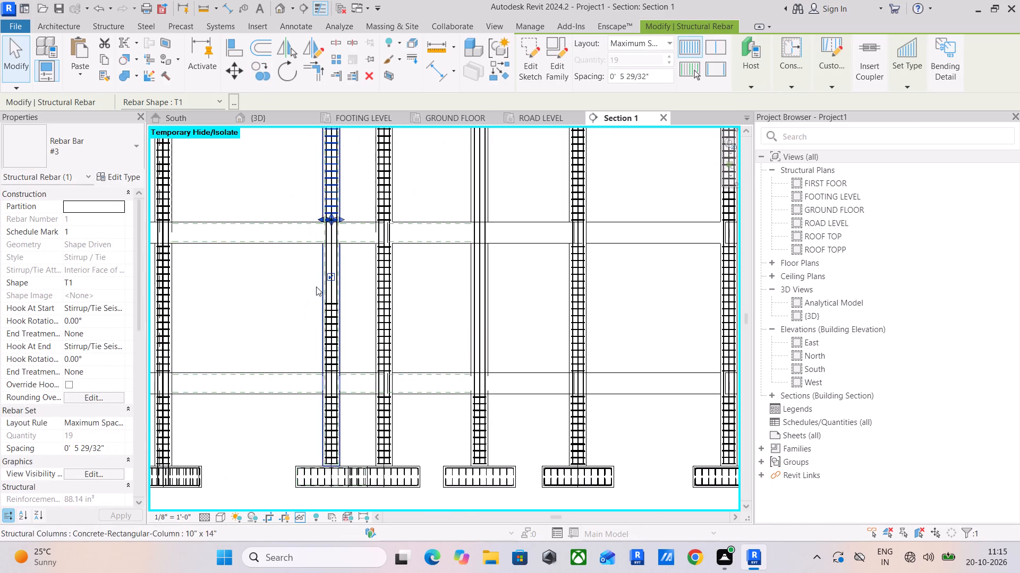
scroll(316, 293, up, 4)
click(344, 311)
drag(343, 306, 345, 270)
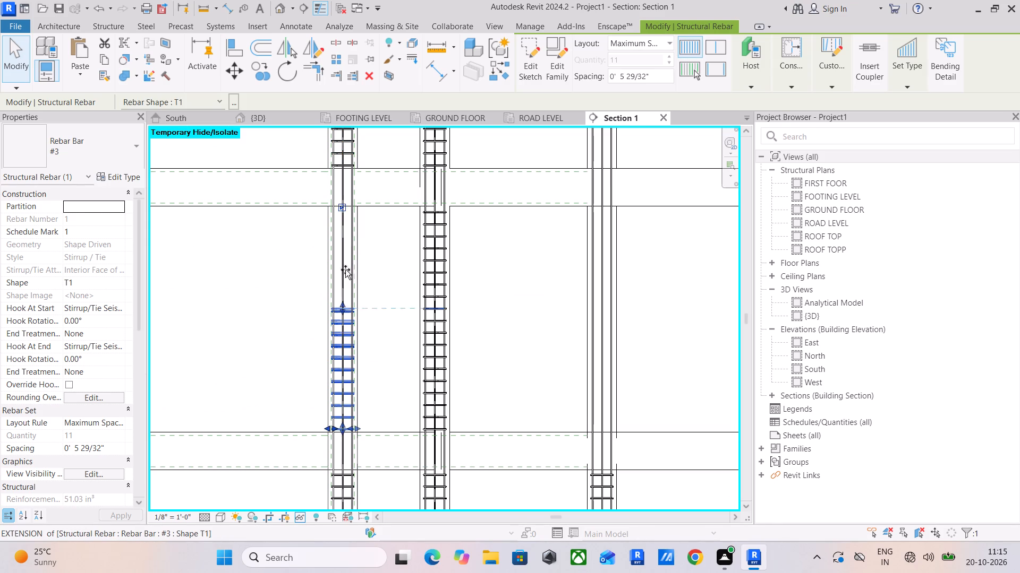
drag(345, 270, 345, 216)
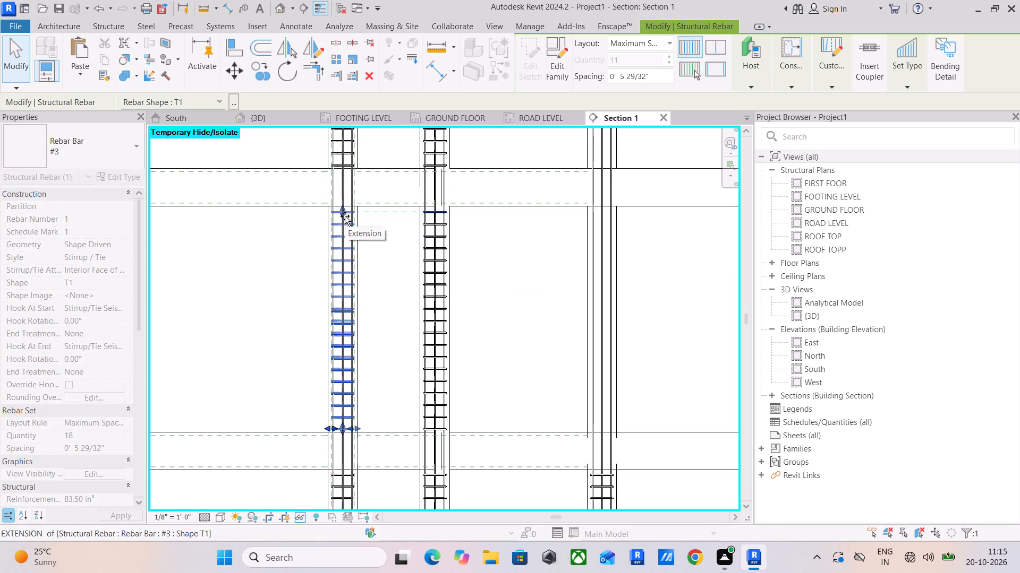
drag(345, 216, 345, 216)
scroll(372, 303, down, 4)
middle_drag(380, 304, 385, 189)
key(Escape)
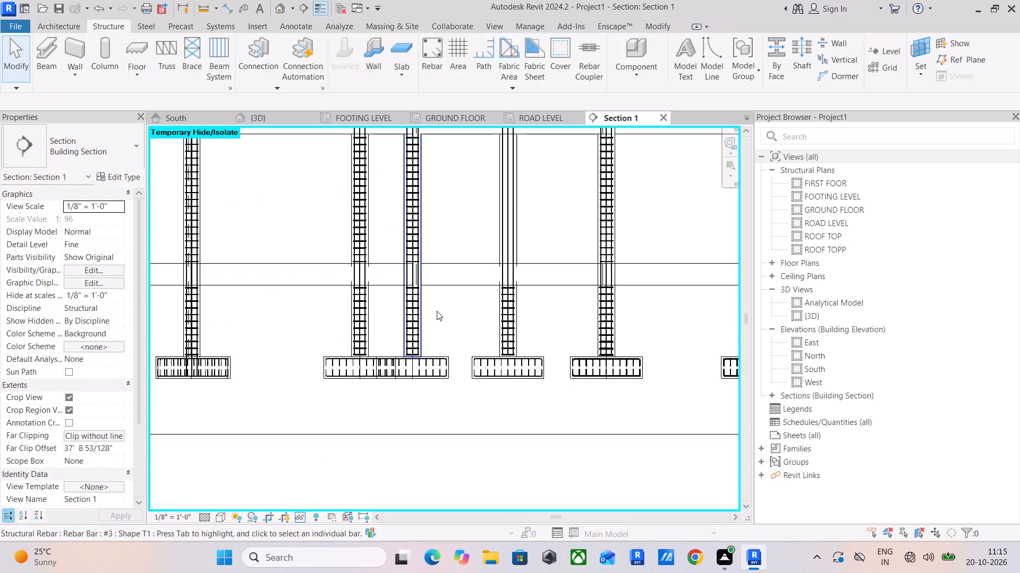
Copy the lowest #3 T1 stirrup set in the fifth column from the left, from footing top to the tops of the lowest and middle beams.
middle_drag(455, 310, 228, 352)
scroll(277, 336, up, 4)
click(283, 326)
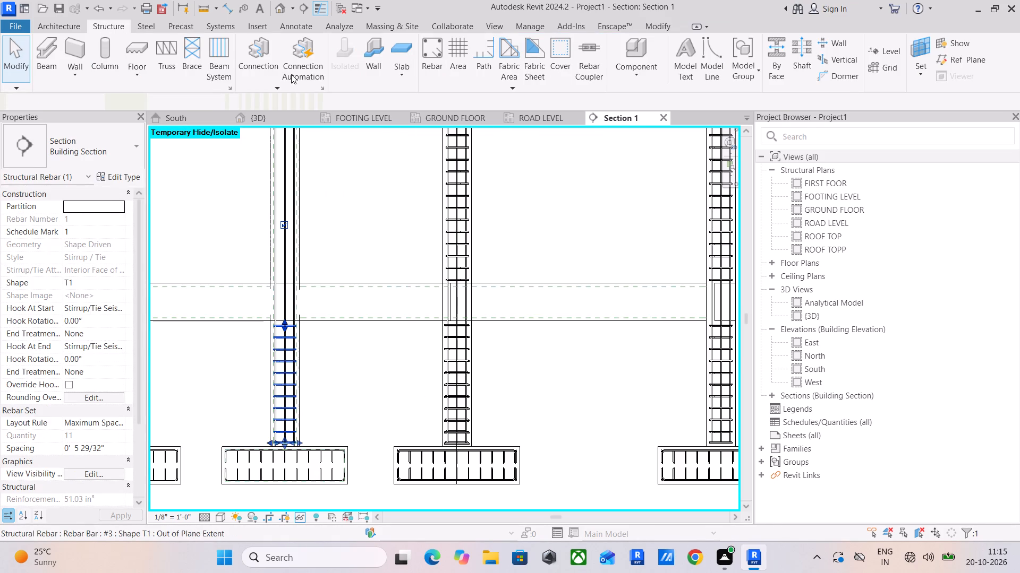
click(262, 71)
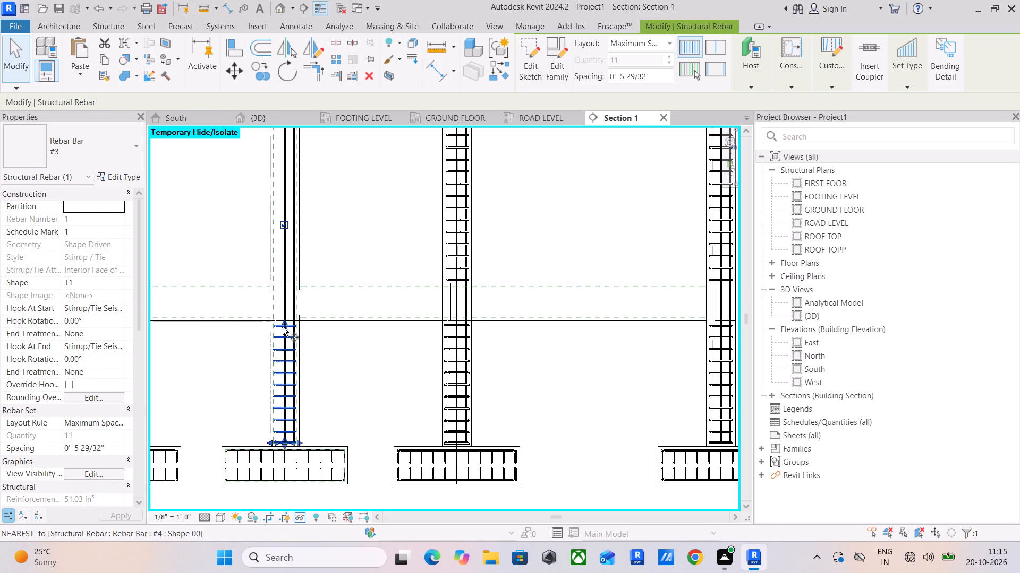
scroll(269, 450, up, 6)
click(270, 440)
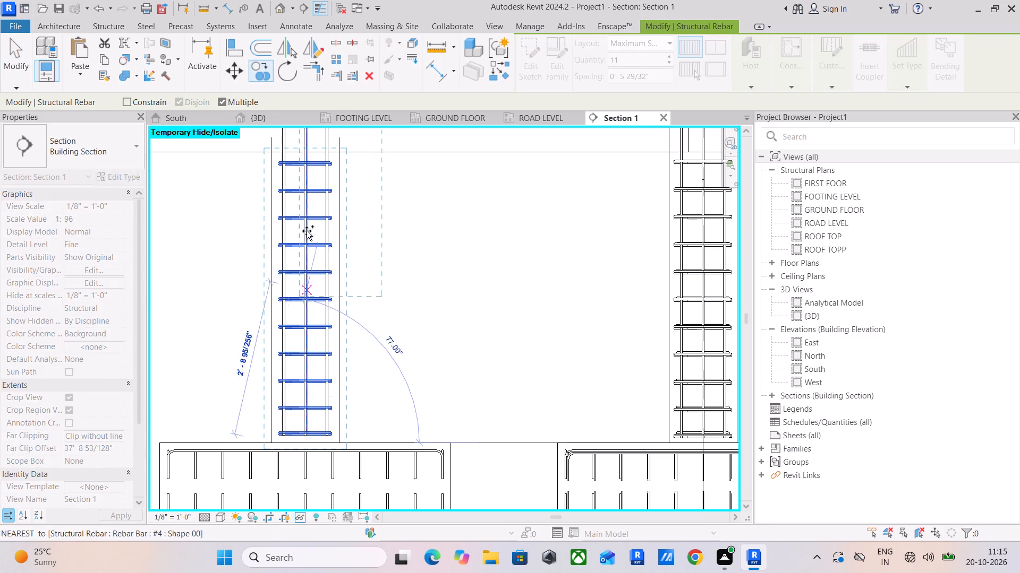
middle_drag(273, 176, 234, 433)
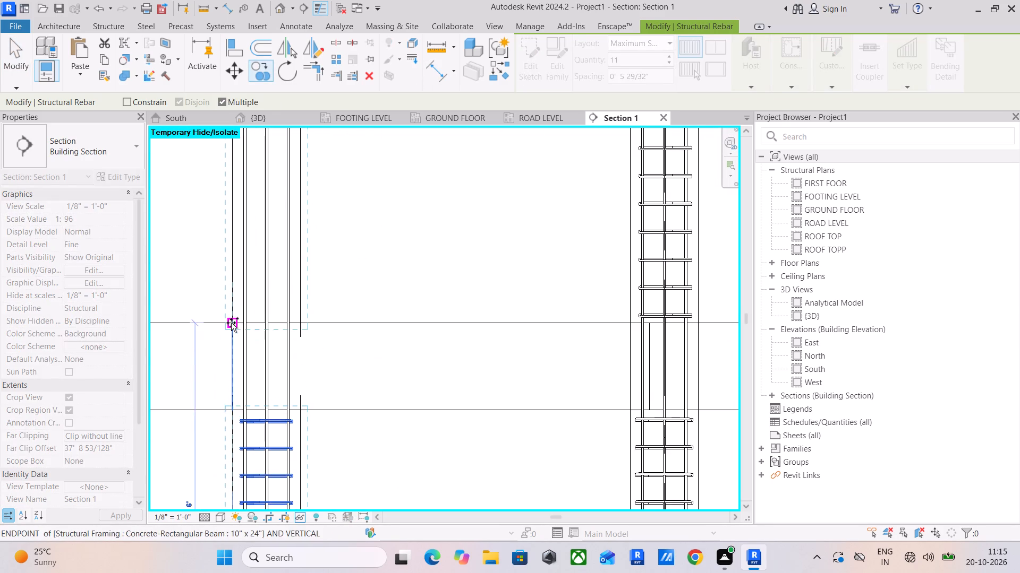
click(231, 323)
scroll(234, 309, down, 4)
middle_drag(234, 308, 233, 571)
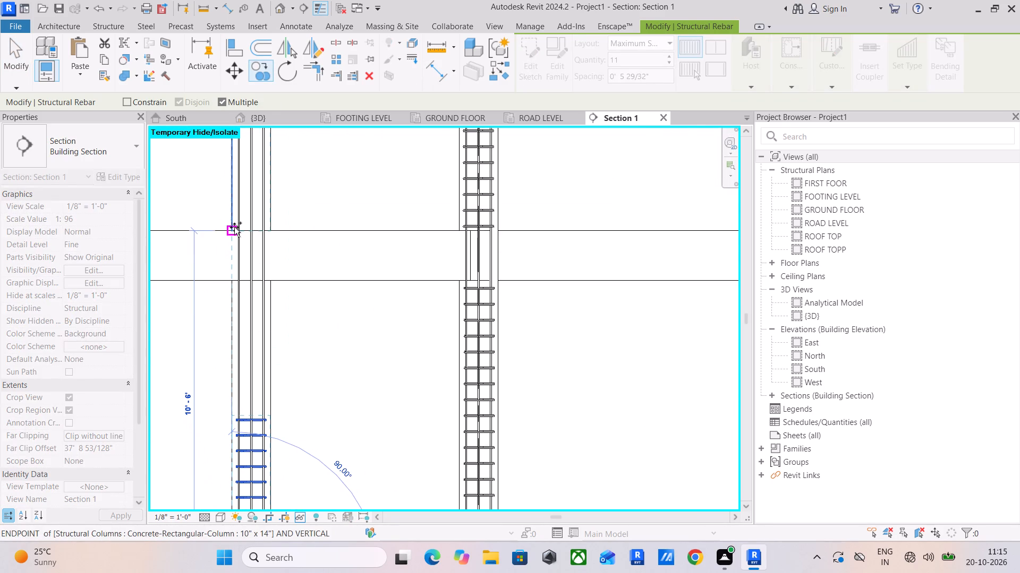
click(234, 227)
scroll(234, 227, down, 6)
middle_drag(239, 249, 280, 424)
scroll(274, 324, up, 9)
key(Escape)
Extend the copied top-storey #3 T1 stirrup set in the fifth column from the left up to just below the top beam.
drag(306, 360, 309, 264)
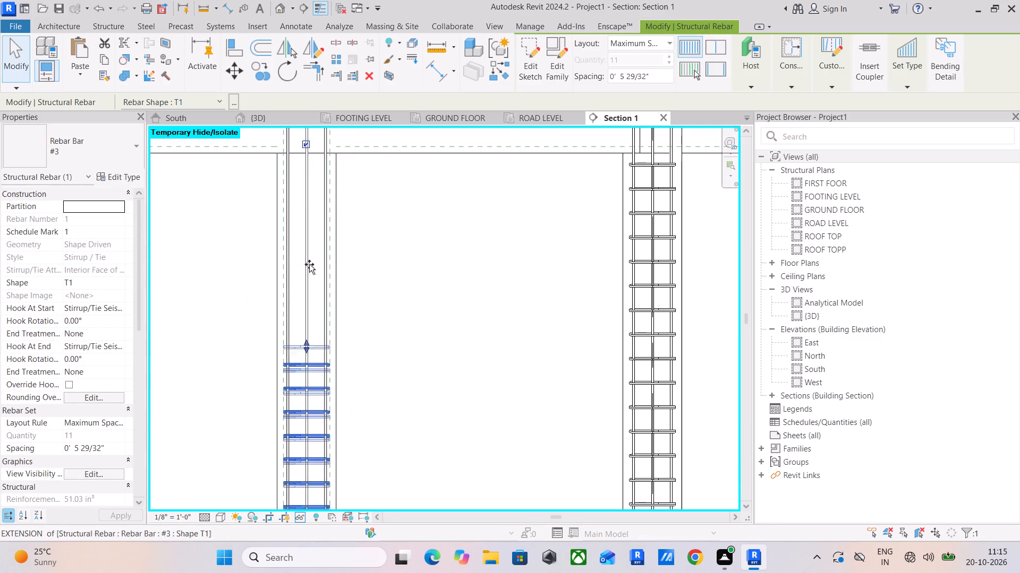
drag(309, 264, 314, 161)
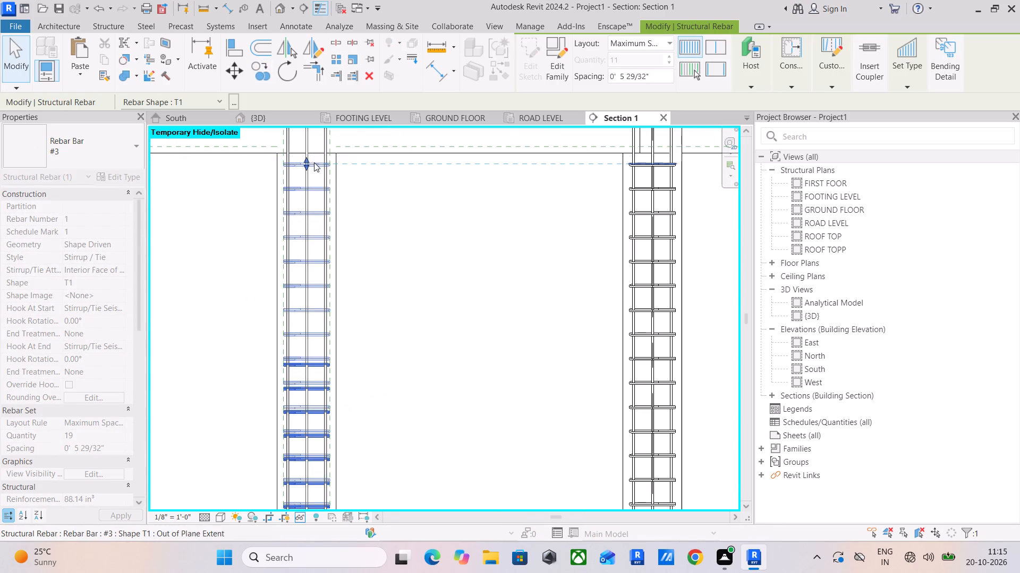
Extend the copied middle-storey #3 T1 stirrup set in the fifth column from the left up to just below the middle beam.
scroll(312, 304, down, 5)
middle_drag(315, 318, 388, 181)
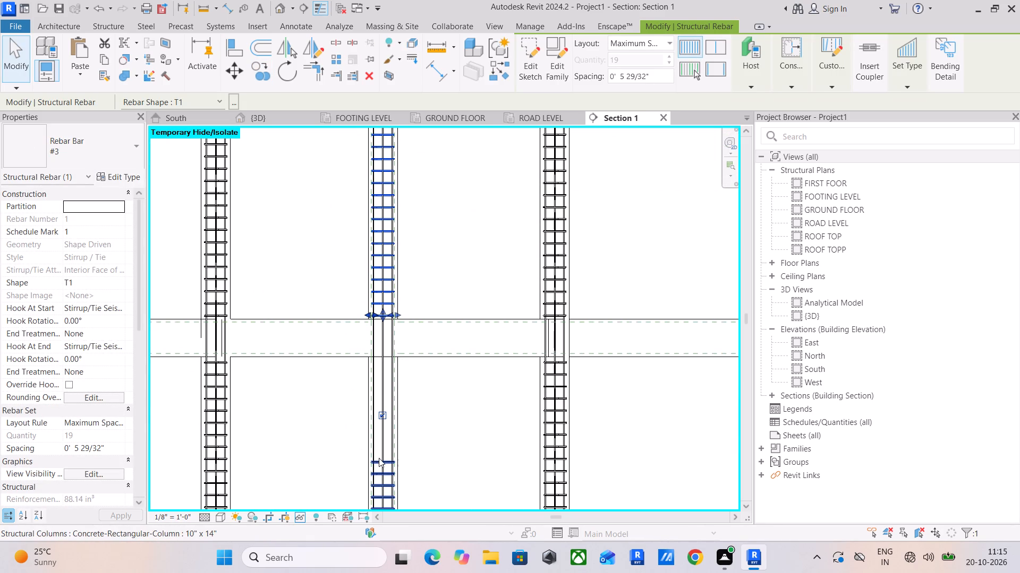
click(378, 461)
drag(382, 457, 390, 366)
scroll(487, 385, down, 4)
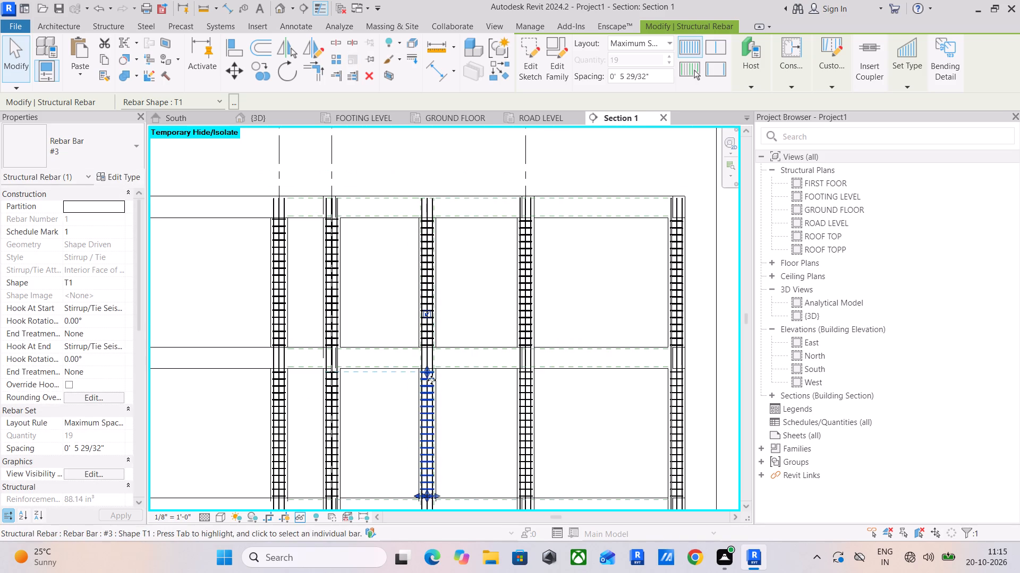
key(Escape)
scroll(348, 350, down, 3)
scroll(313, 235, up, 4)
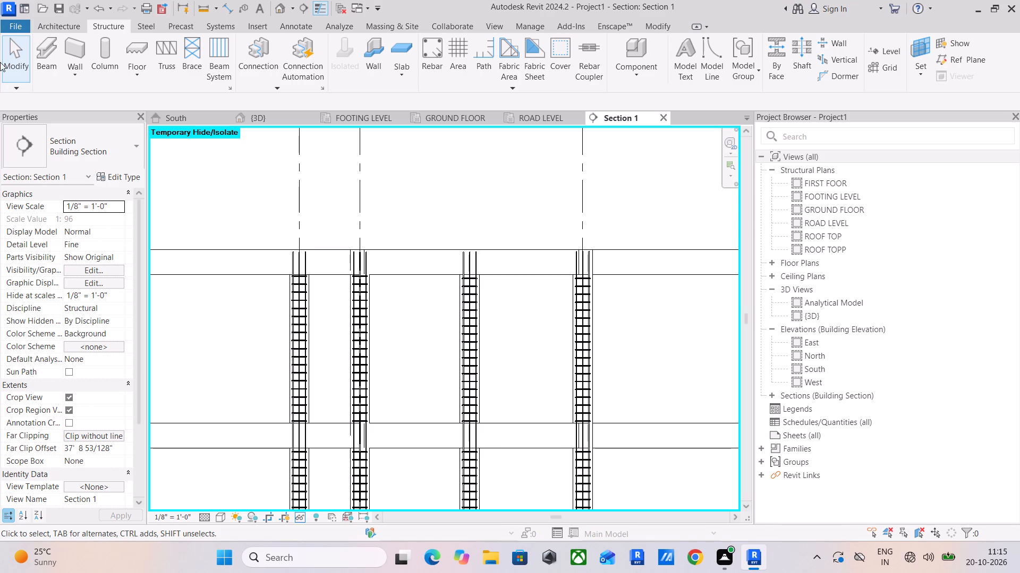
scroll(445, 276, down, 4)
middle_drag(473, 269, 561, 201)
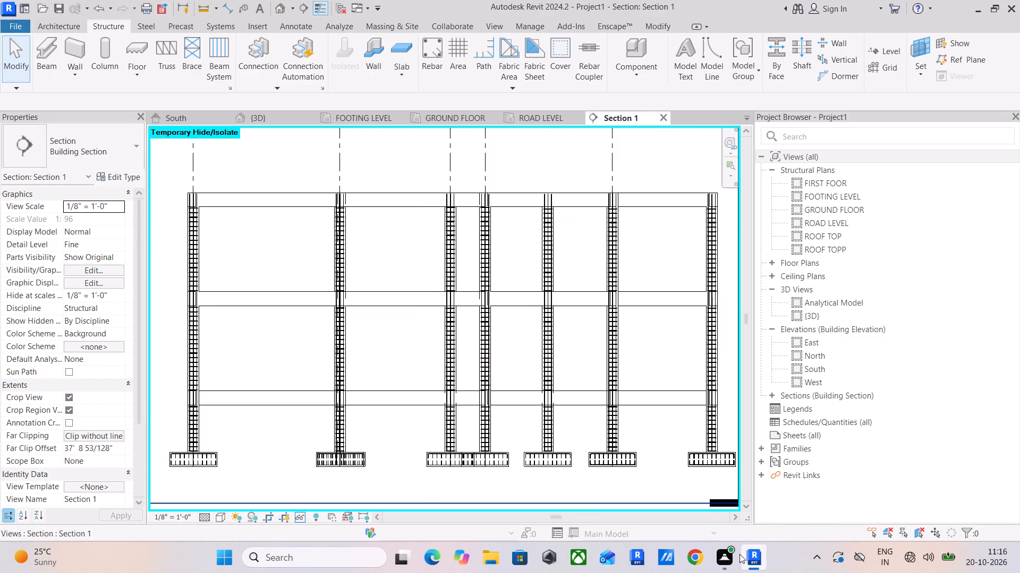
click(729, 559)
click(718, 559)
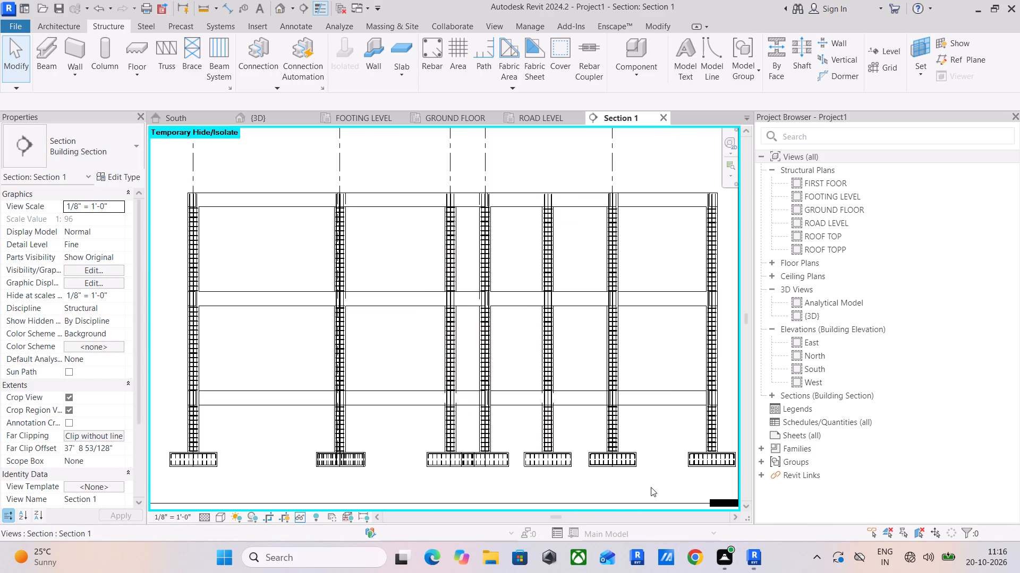
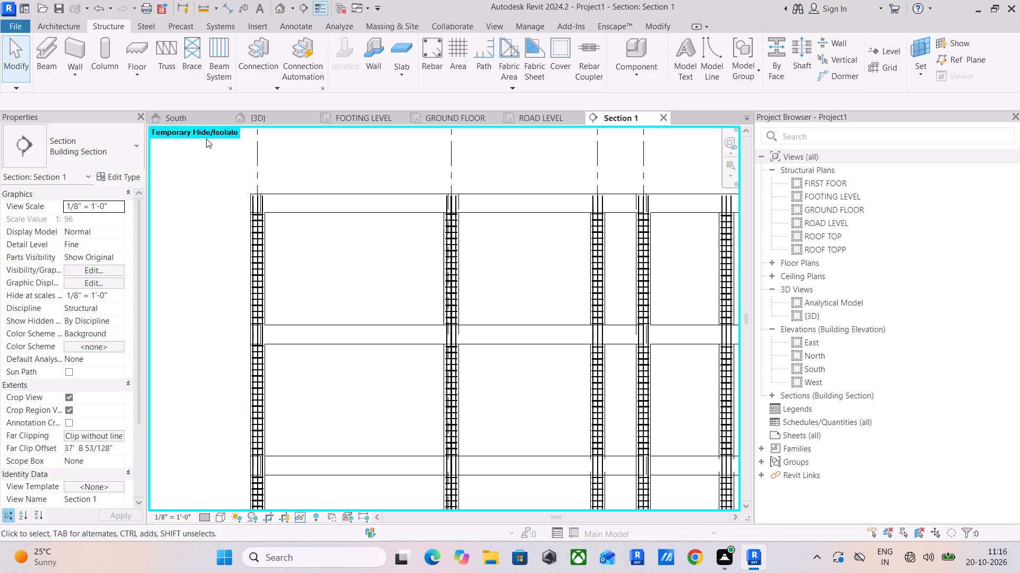
Set the rebar cover of the 10" x 24" ROOF TOPP beam at the leftmost column to BEAM COVER <0' - 1">.
scroll(265, 210, up, 4)
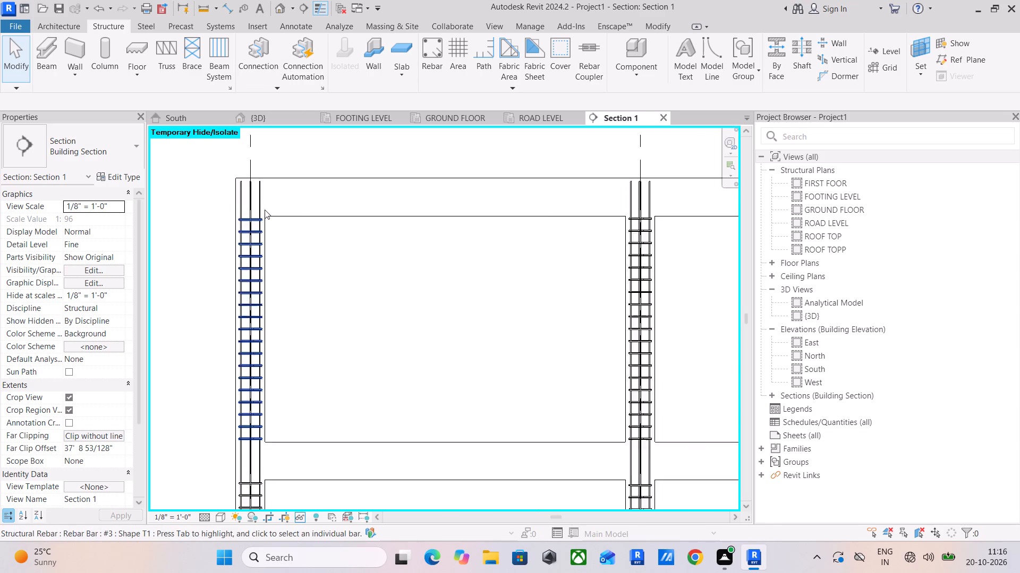
scroll(265, 210, up, 2)
middle_drag(265, 210, 337, 209)
scroll(318, 208, up, 4)
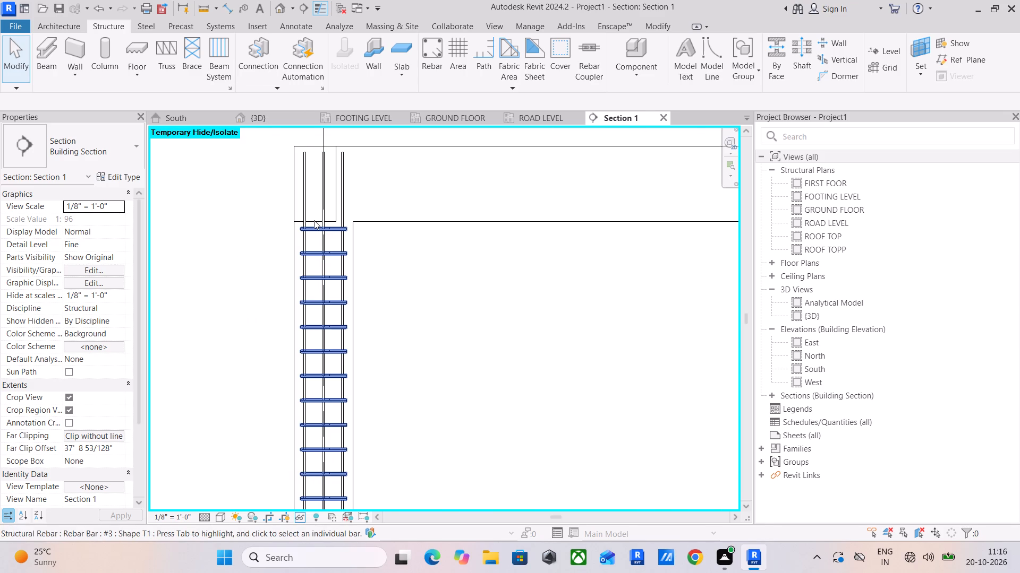
click(314, 220)
scroll(309, 146, up, 5)
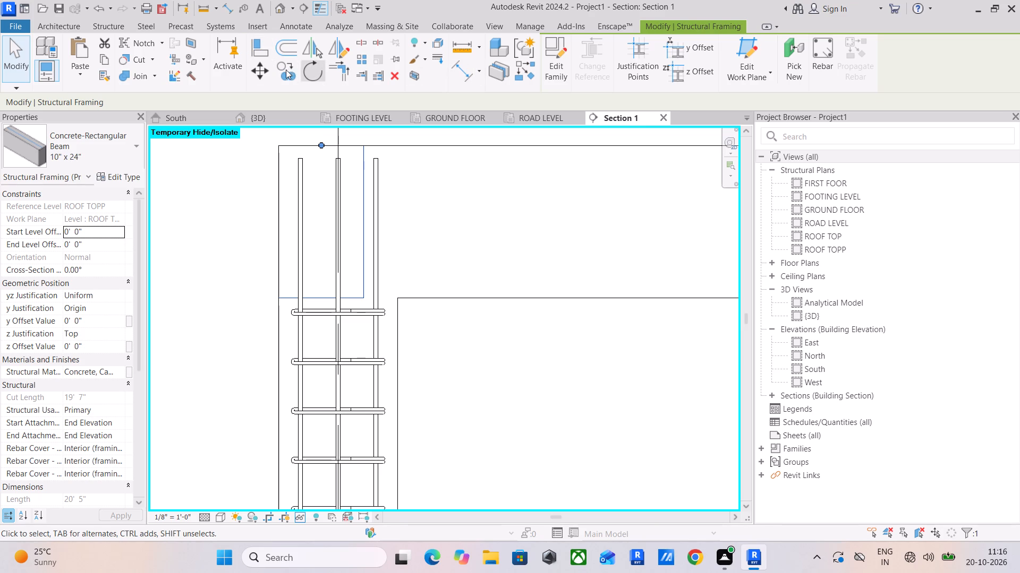
click(105, 29)
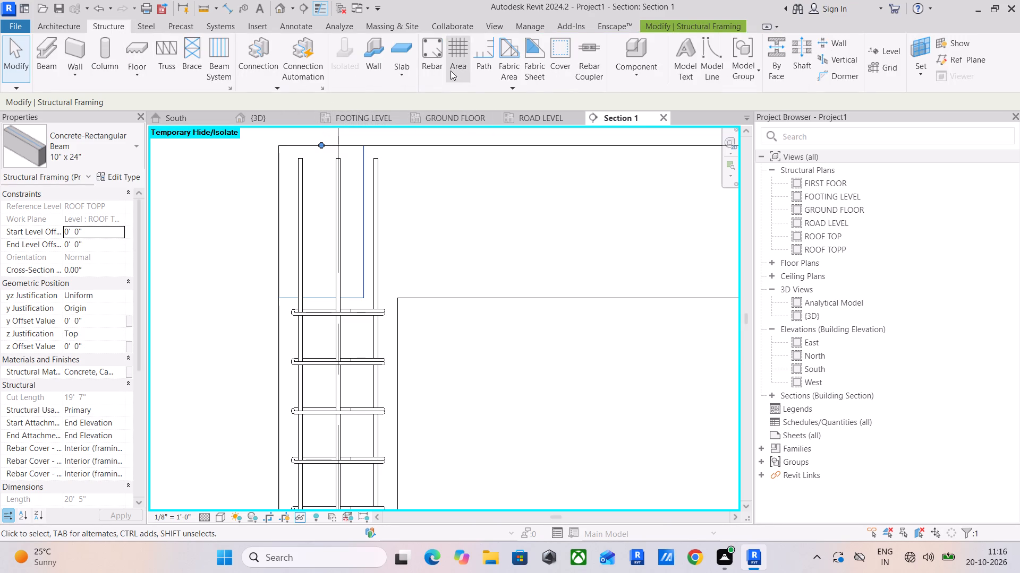
click(557, 65)
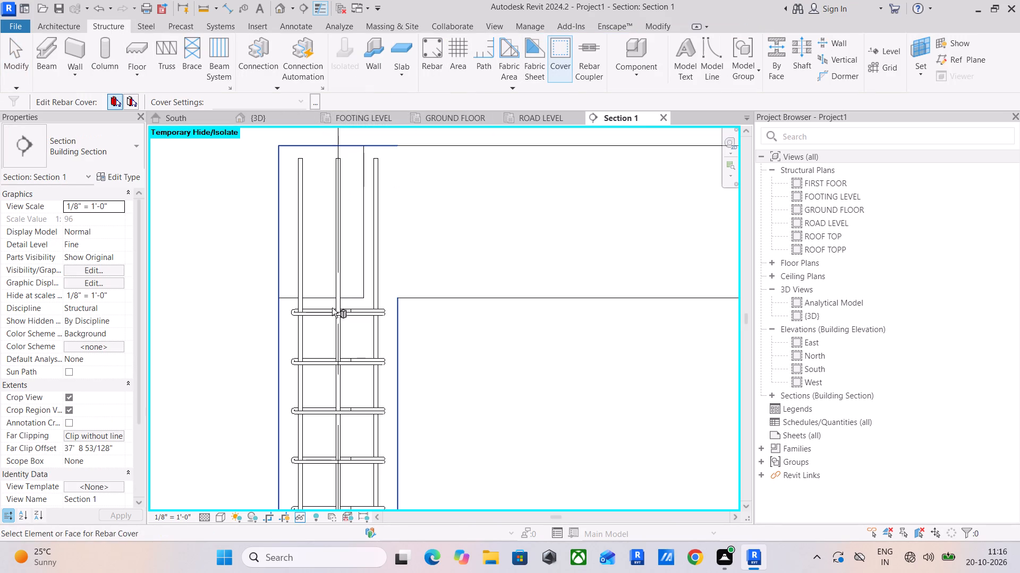
click(324, 296)
click(299, 98)
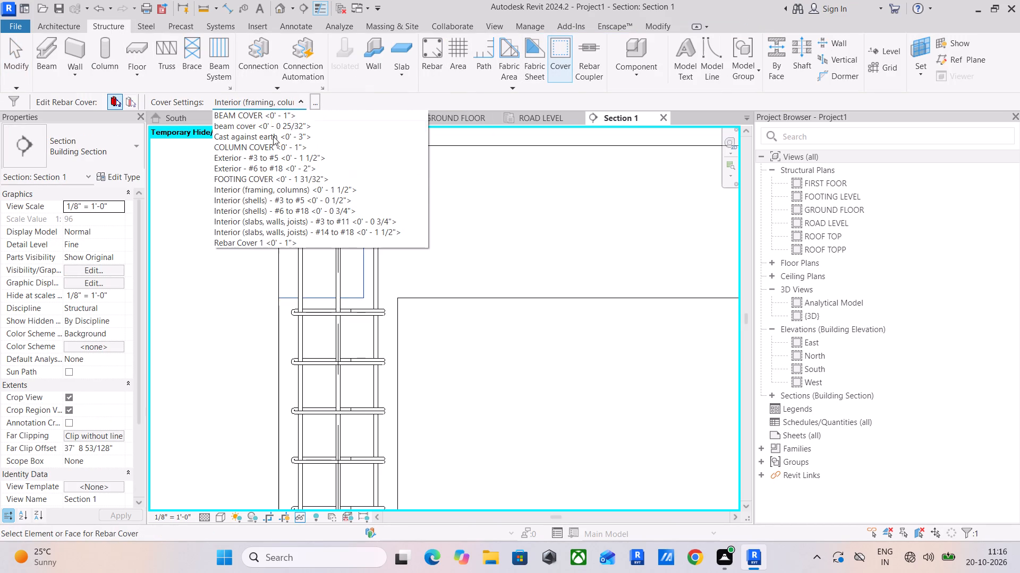
click(274, 116)
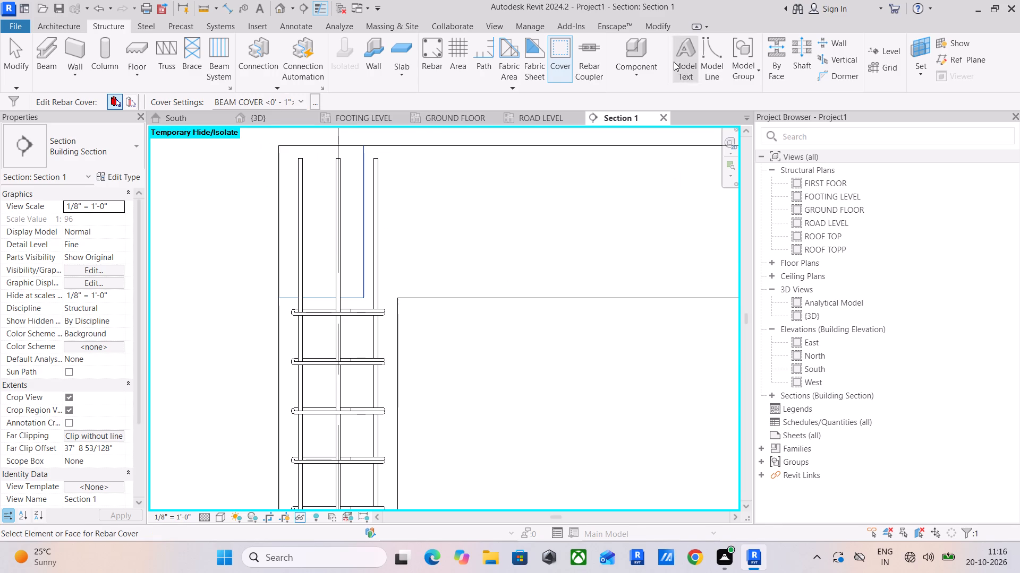
click(420, 58)
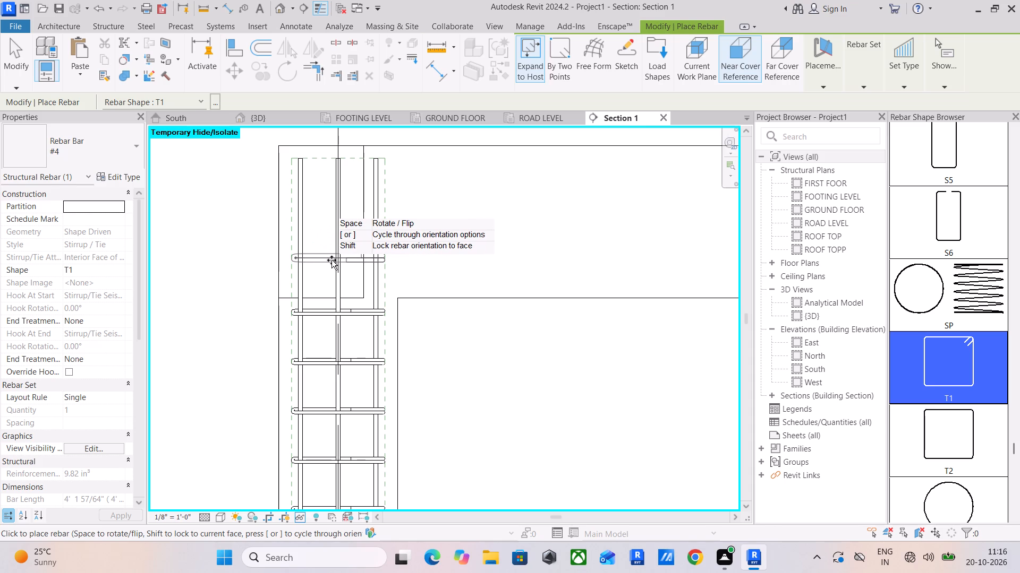
key(Escape)
Set width b of the Concrete-Rectangular Beam 10" x 24" type to 9", using the ROOF TOPP beam at the leftmost column.
scroll(334, 260, down, 4)
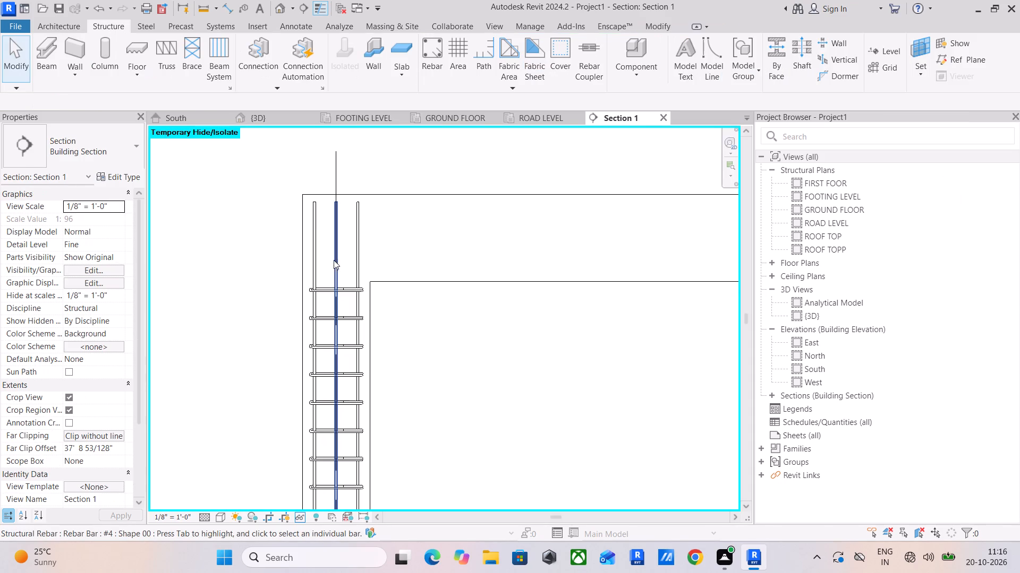
click(322, 281)
scroll(328, 254, down, 8)
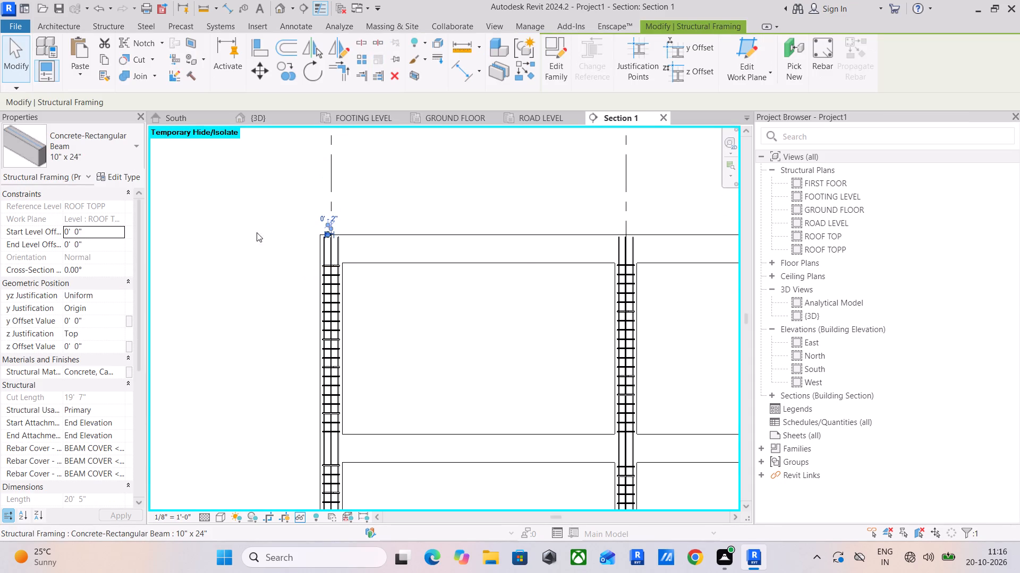
click(125, 139)
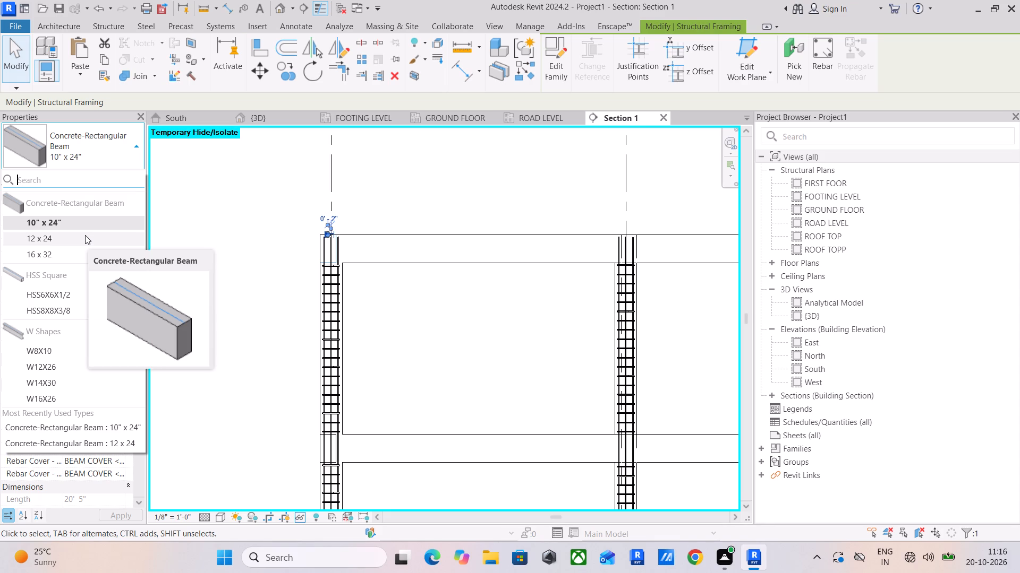
click(117, 222)
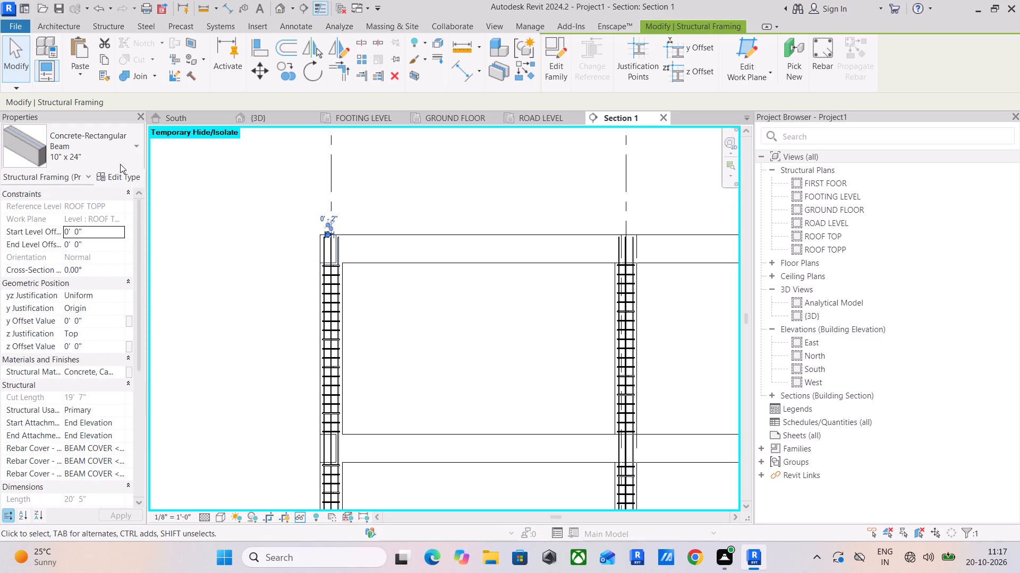
click(118, 180)
click(620, 219)
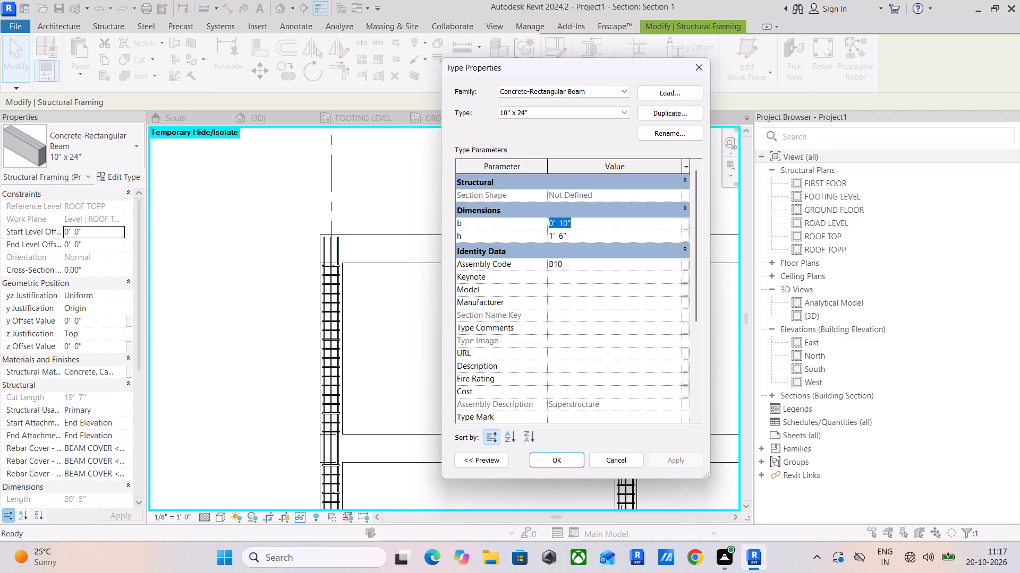
text(9")
key(Return)
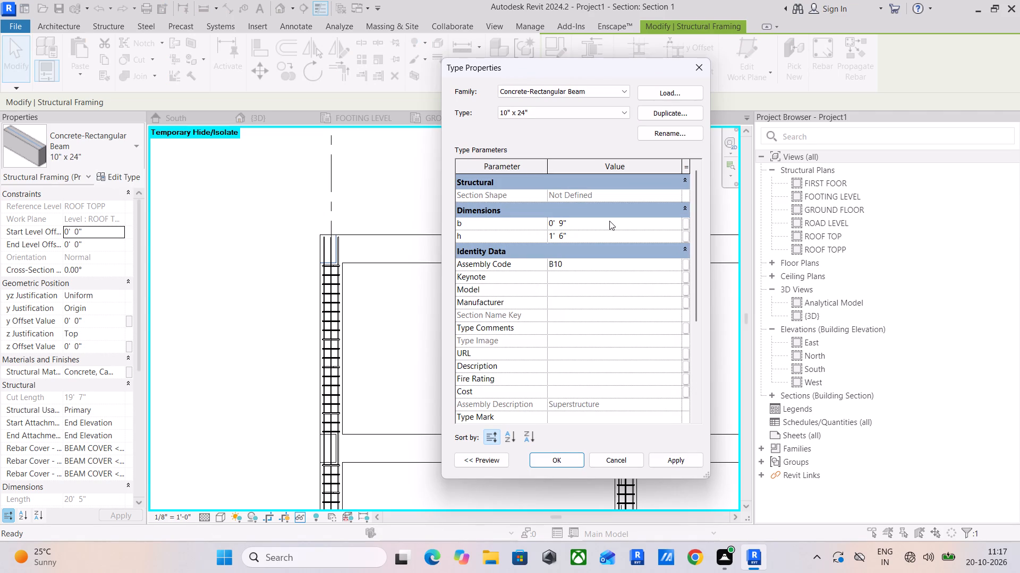
drag(675, 460, 667, 460)
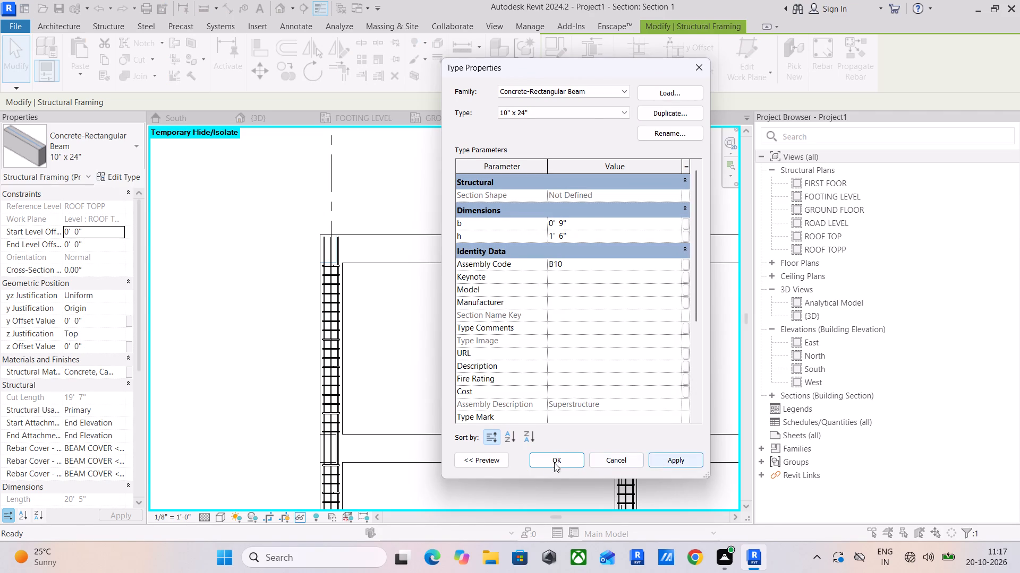
click(548, 463)
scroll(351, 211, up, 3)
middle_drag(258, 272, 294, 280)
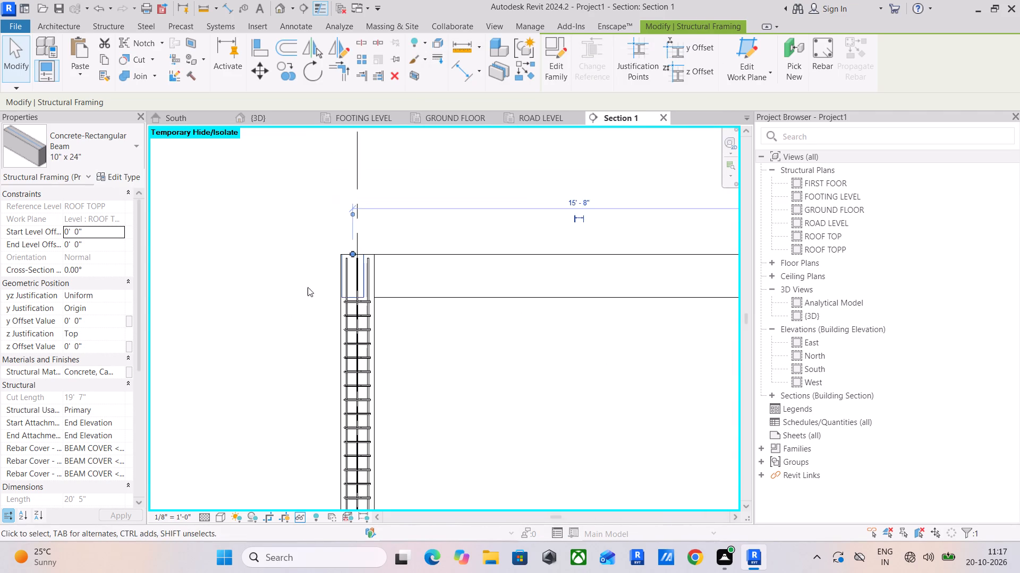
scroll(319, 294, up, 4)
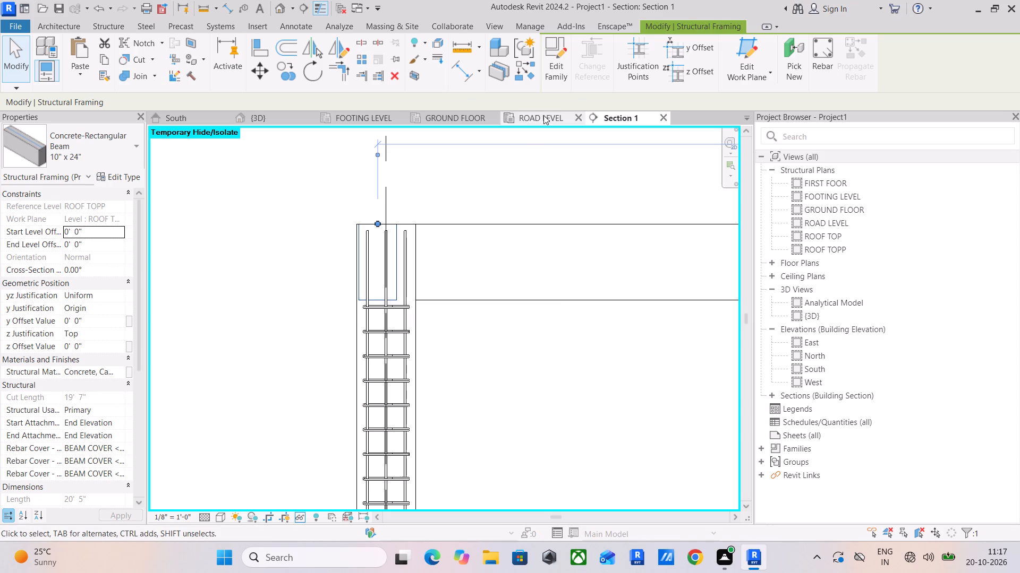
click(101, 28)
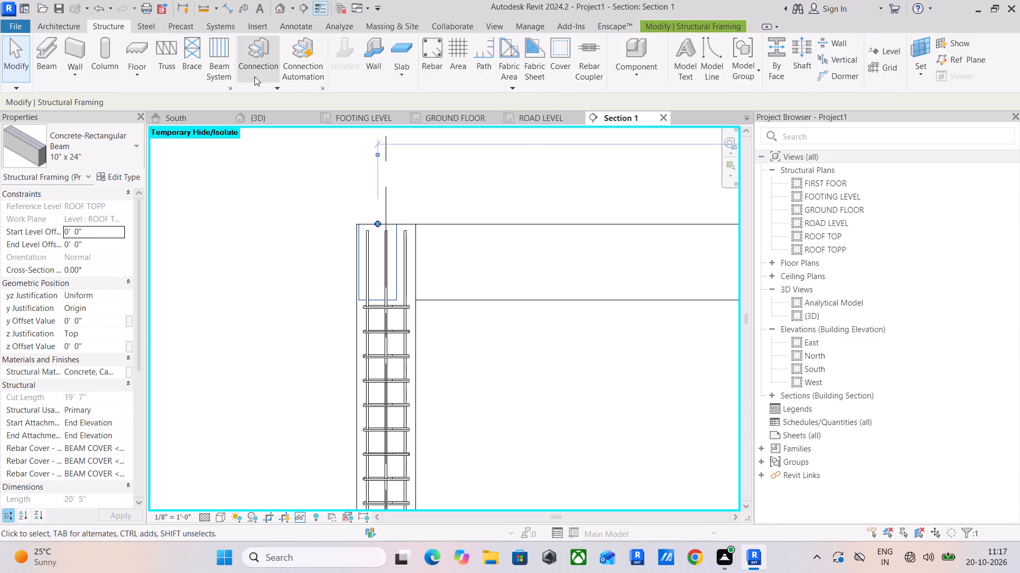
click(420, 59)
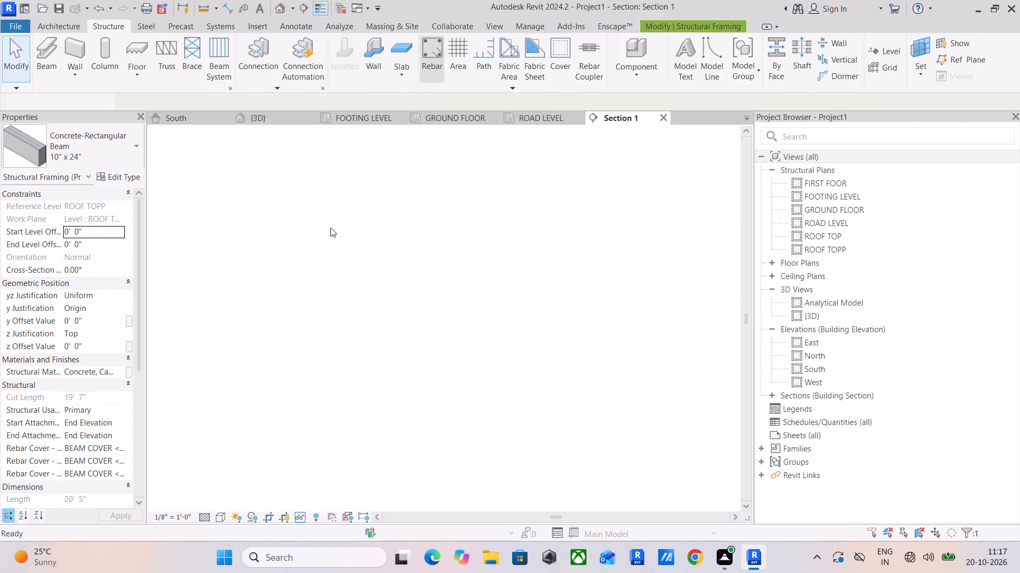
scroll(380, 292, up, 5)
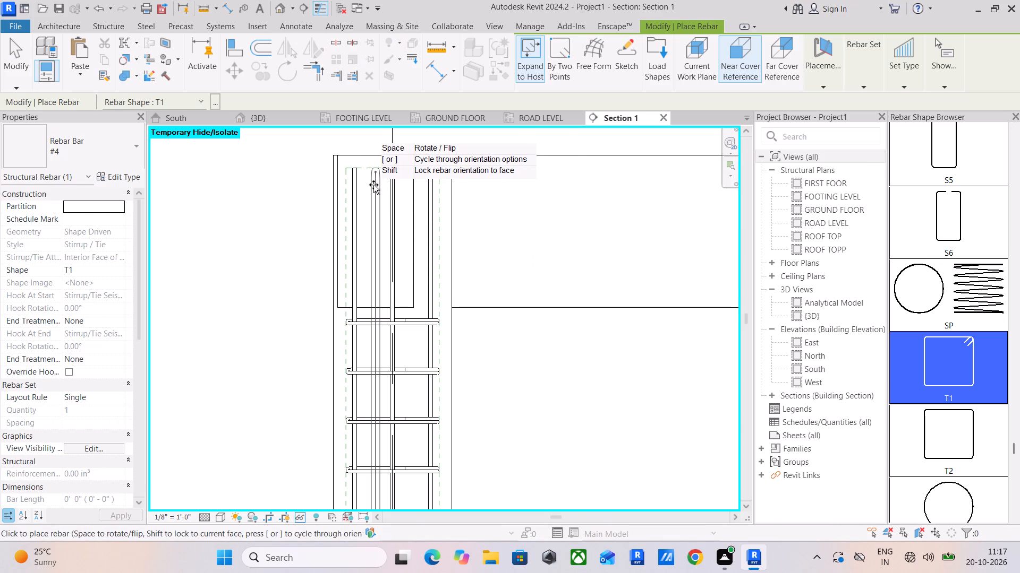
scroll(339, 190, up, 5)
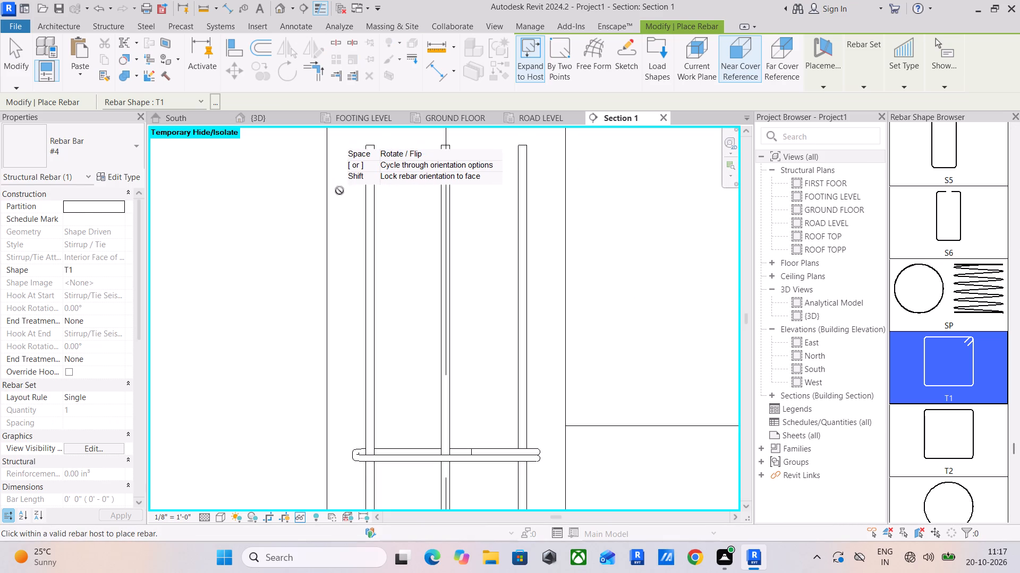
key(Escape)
Examine the top beam and the column reinforcement across the full frame in Section 1.
scroll(339, 189, down, 4)
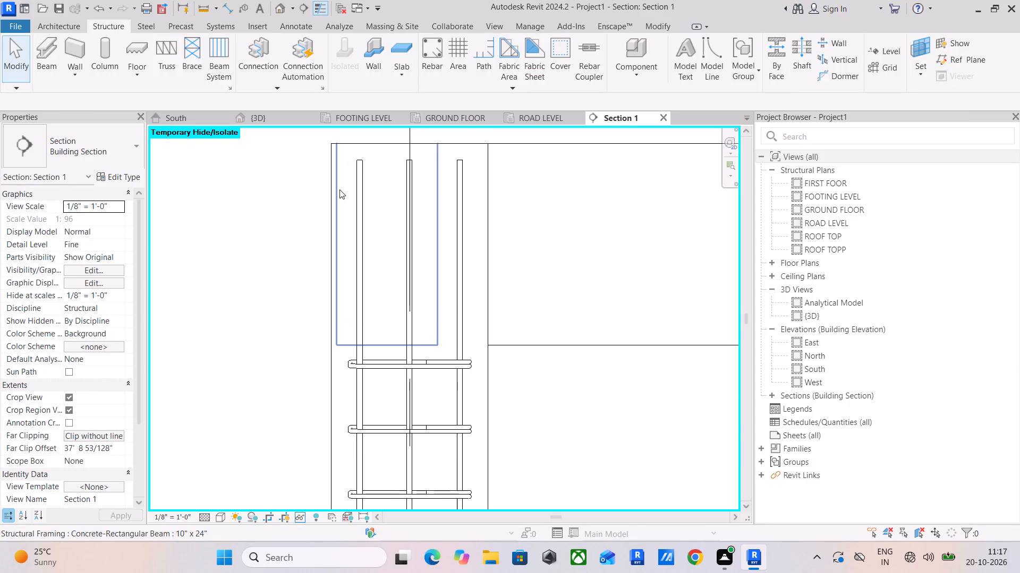
scroll(339, 189, down, 3)
middle_drag(342, 190, 359, 260)
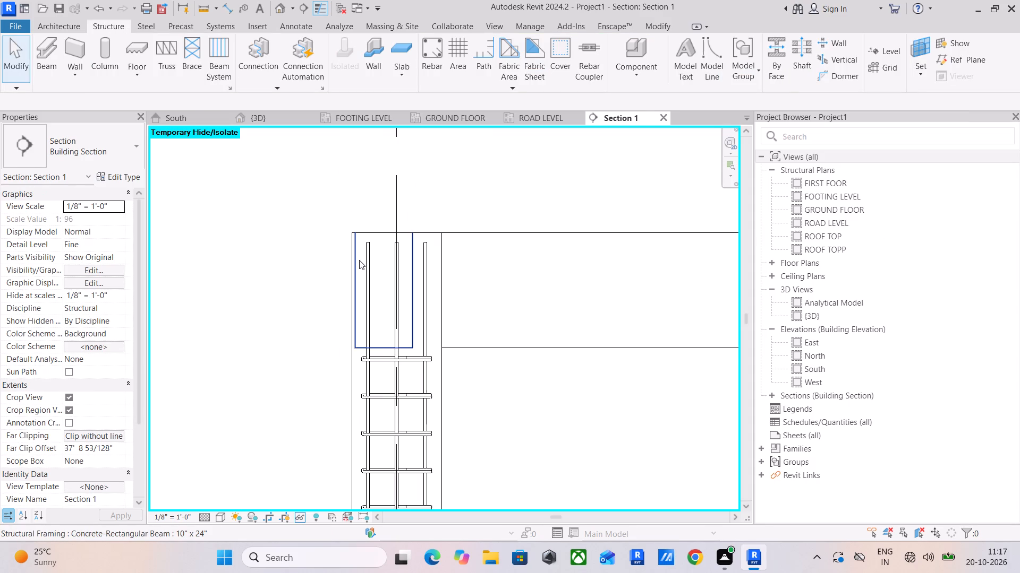
scroll(359, 260, down, 5)
middle_drag(415, 259, 373, 197)
scroll(447, 236, down, 5)
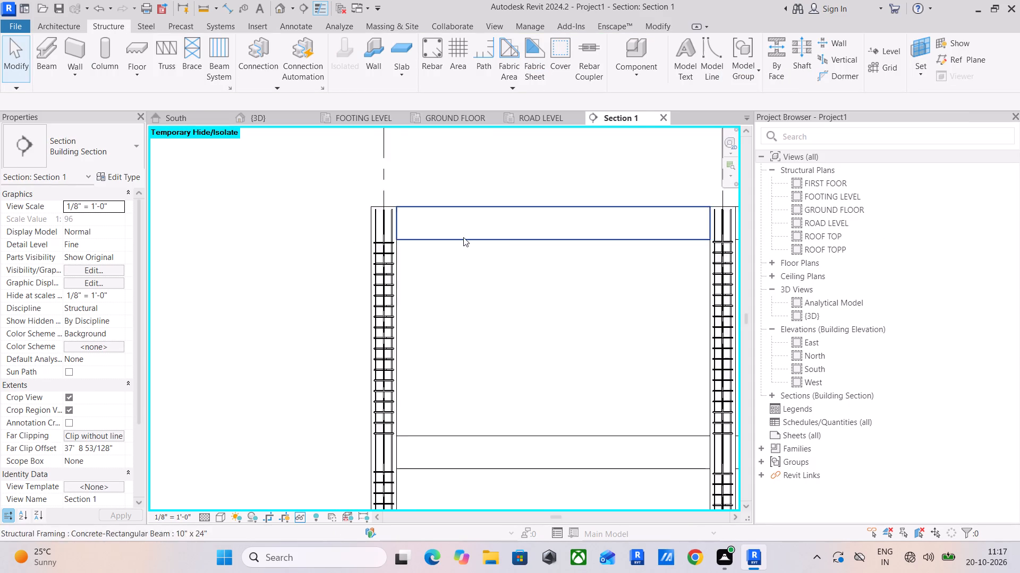
middle_drag(647, 253, 512, 241)
scroll(512, 240, down, 4)
middle_drag(616, 239, 452, 230)
scroll(454, 230, down, 6)
middle_drag(507, 239, 473, 232)
shift+middle_drag(542, 237, 569, 275)
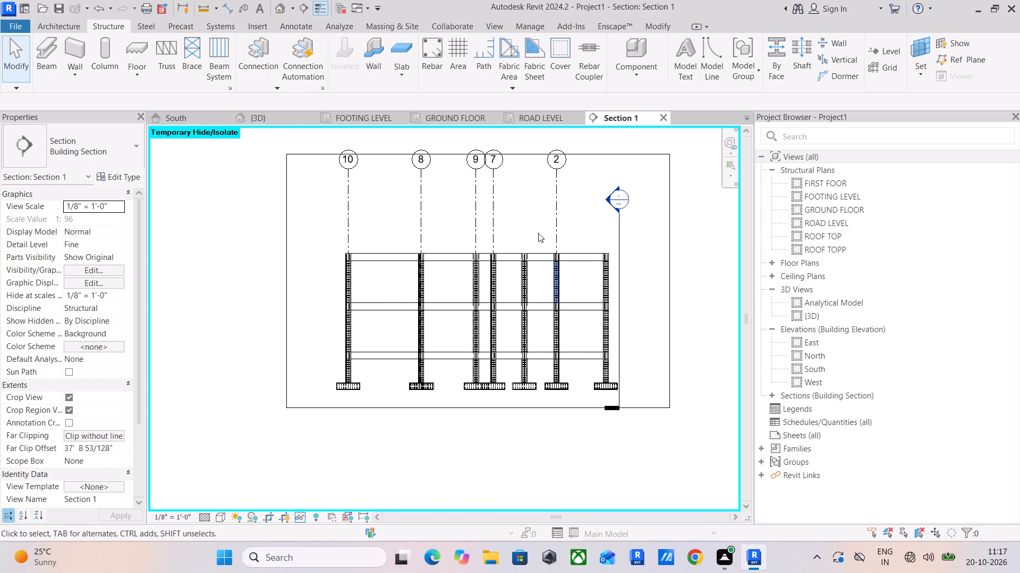
Examine the frame's beams, columns and footings from several sides in the 3D view, including a GROUND FLOOR end beam.
click(268, 124)
scroll(411, 232, down, 4)
shift+middle_drag(562, 236, 505, 270)
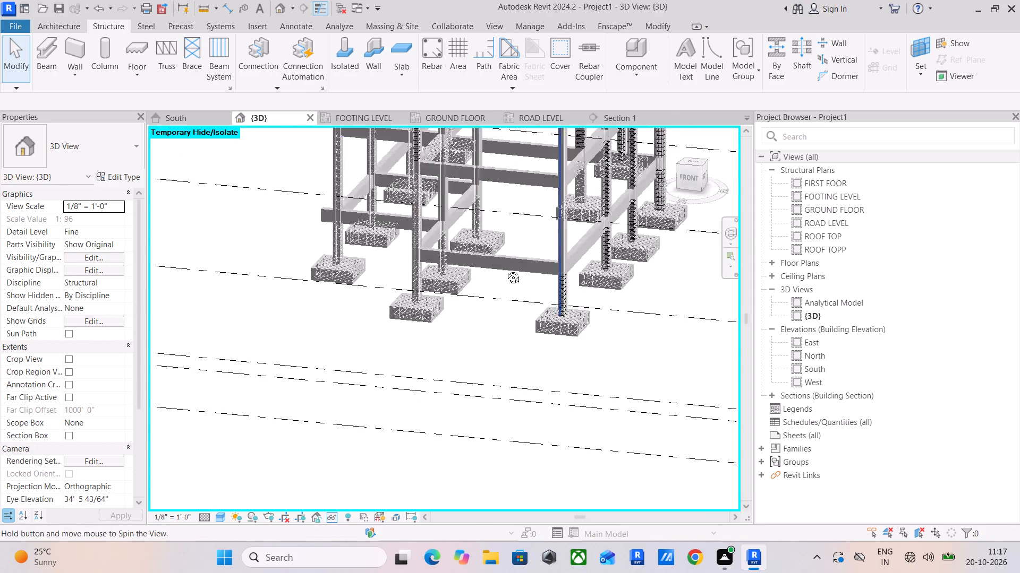
shift+middle_drag(505, 270, 413, 258)
middle_drag(547, 249, 436, 263)
scroll(429, 251, up, 4)
click(422, 251)
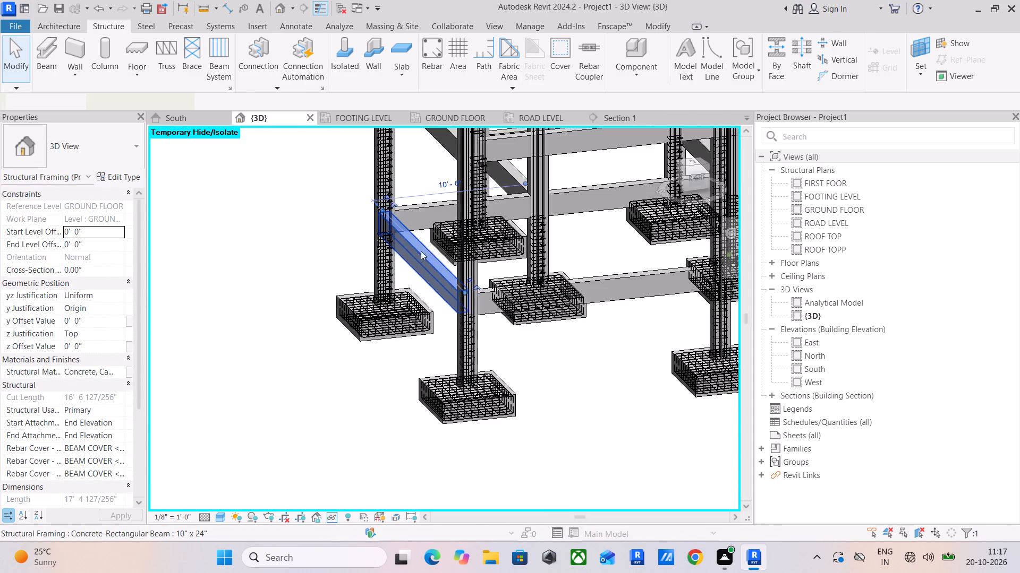
scroll(419, 250, down, 8)
scroll(532, 250, down, 2)
middle_drag(555, 253, 431, 289)
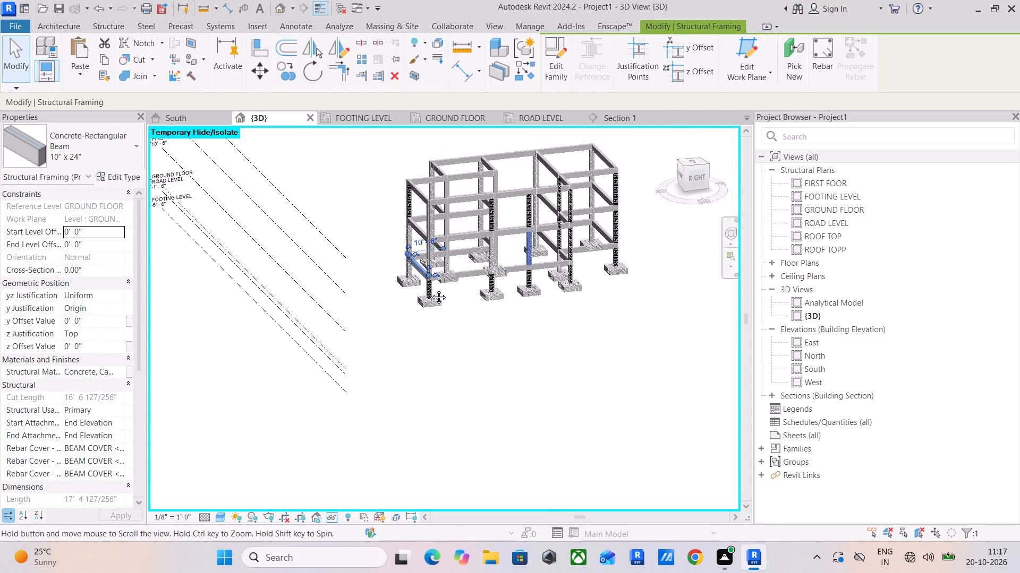
middle_drag(431, 289, 414, 290)
scroll(491, 272, down, 1)
scroll(404, 152, up, 4)
middle_drag(395, 231, 473, 213)
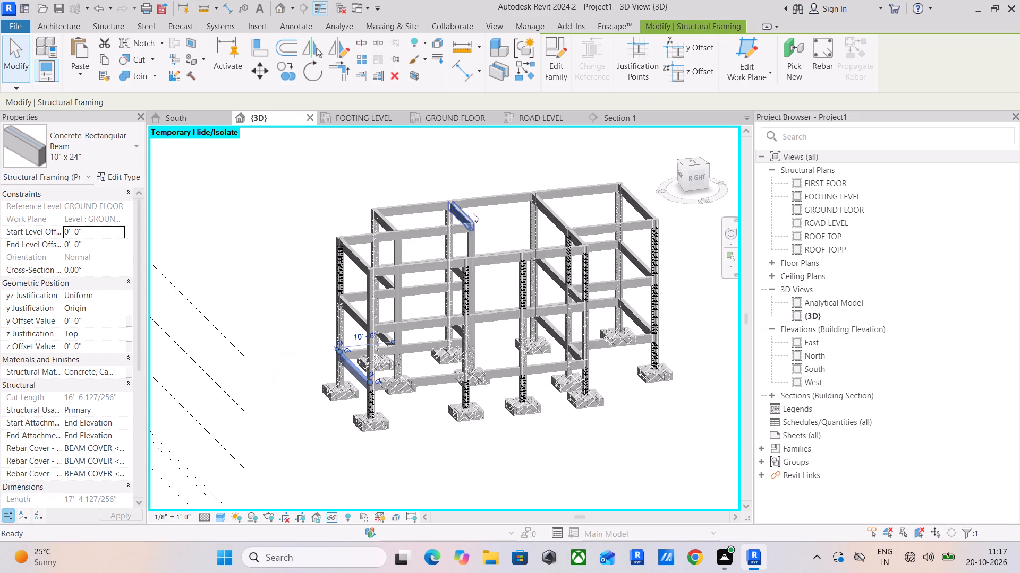
scroll(418, 204, up, 4)
middle_drag(568, 240, 471, 176)
scroll(472, 179, down, 2)
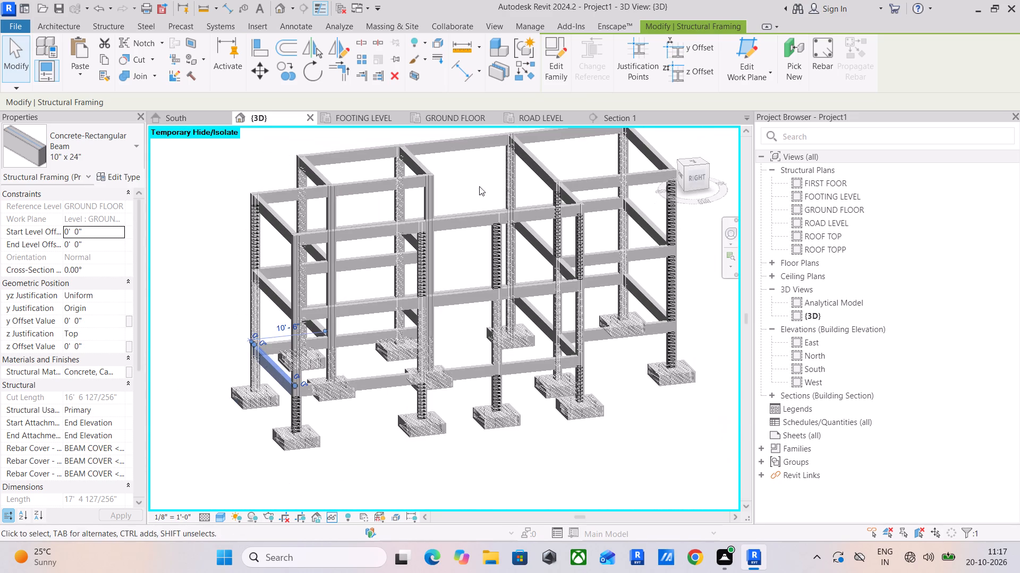
middle_drag(510, 209, 423, 213)
middle_drag(423, 298, 557, 261)
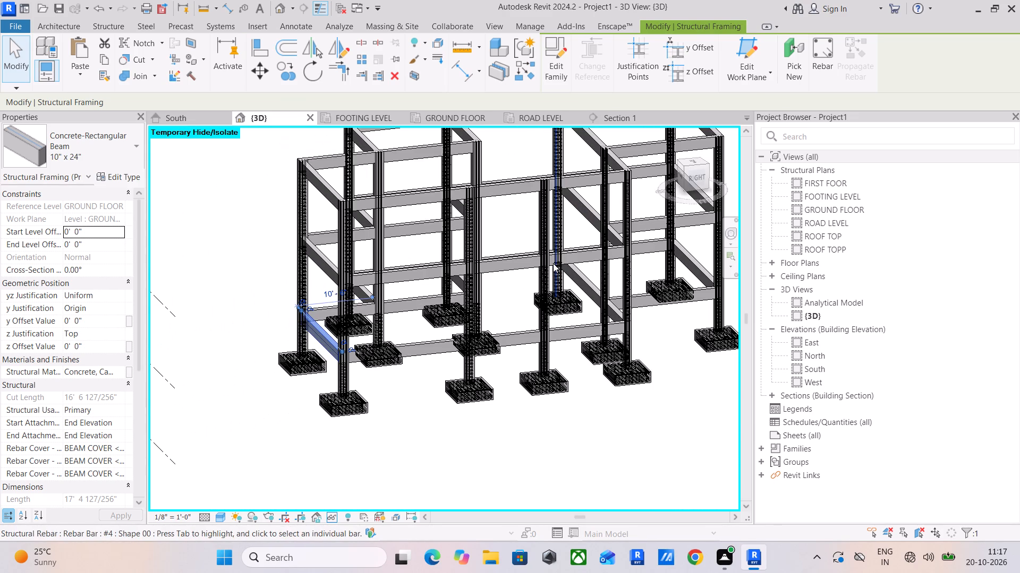
scroll(567, 258, down, 3)
shift+middle_drag(617, 264, 414, 268)
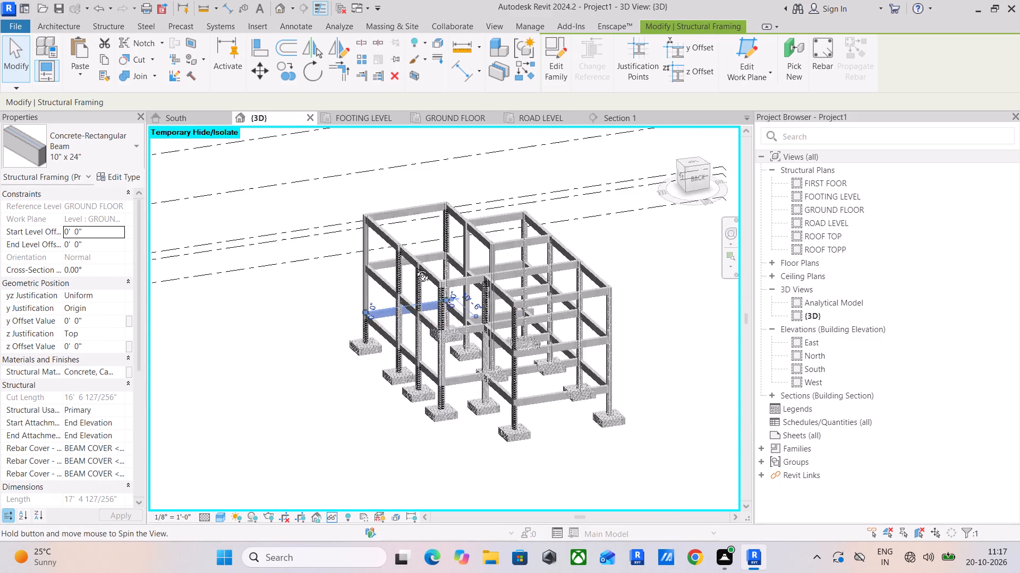
shift+middle_drag(414, 268, 289, 241)
middle_drag(356, 312, 433, 255)
click(440, 367)
scroll(424, 338, down, 3)
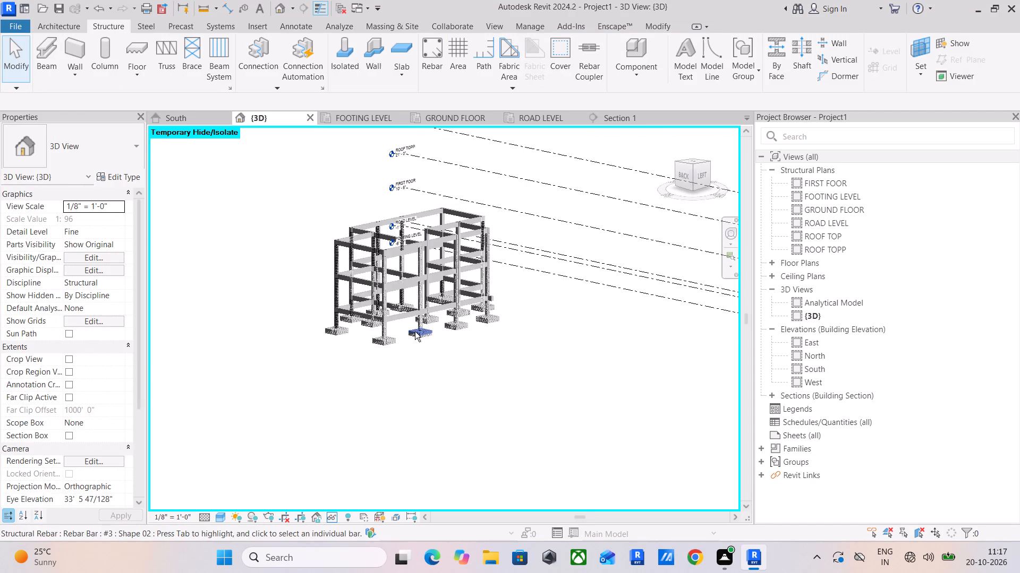
shift+middle_drag(415, 332, 437, 361)
scroll(389, 185, up, 3)
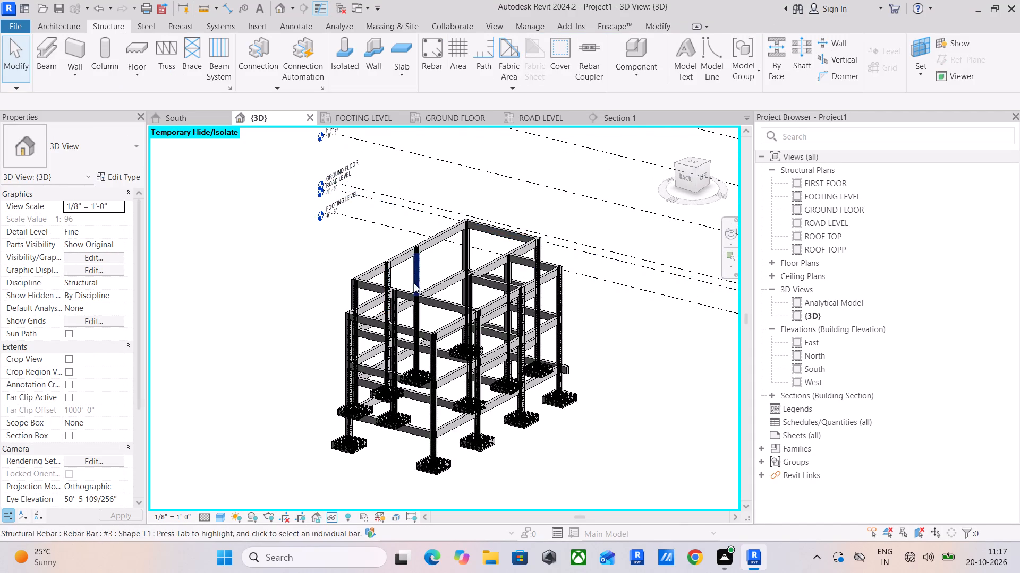
middle_drag(414, 283, 365, 199)
scroll(365, 199, up, 1)
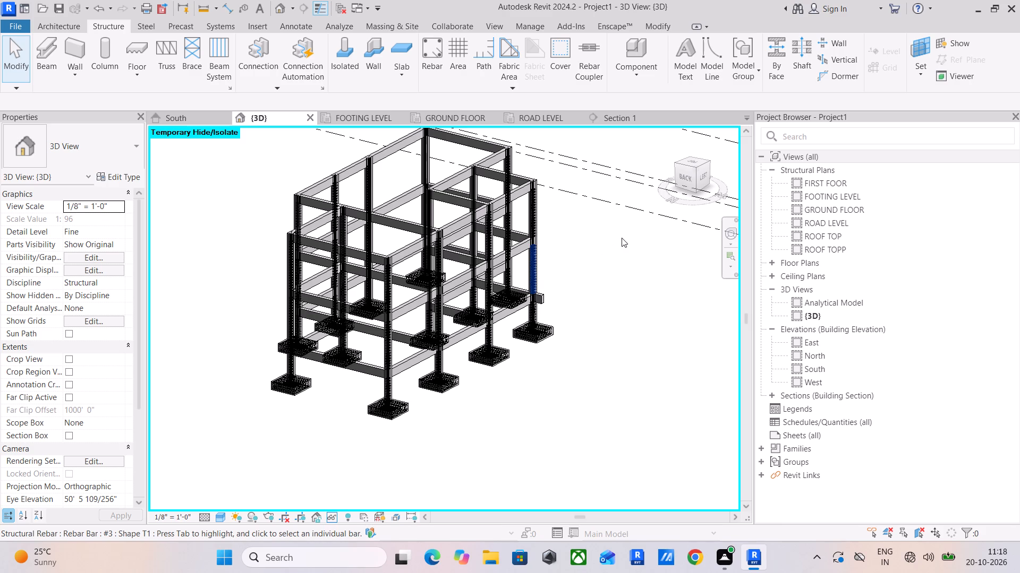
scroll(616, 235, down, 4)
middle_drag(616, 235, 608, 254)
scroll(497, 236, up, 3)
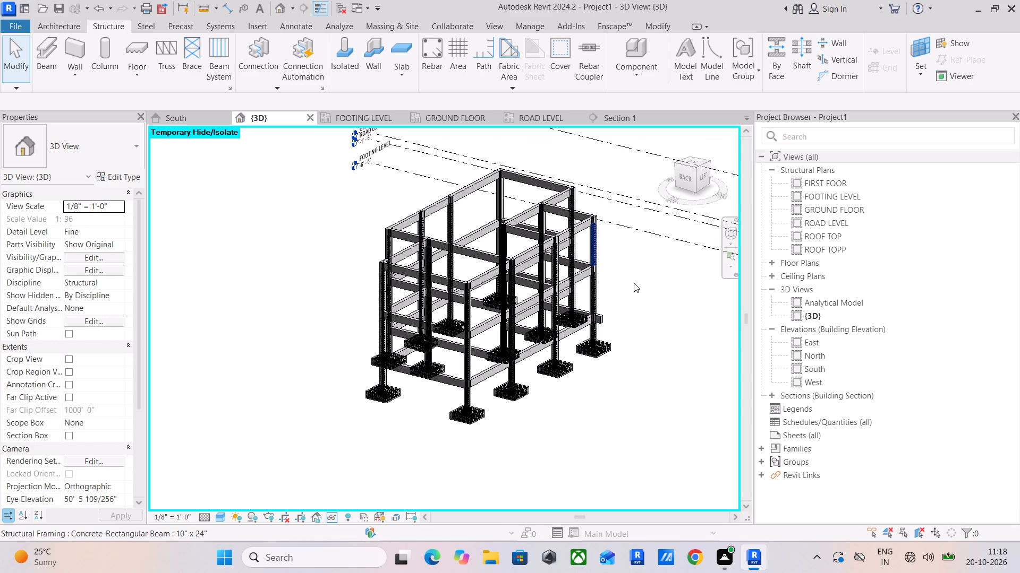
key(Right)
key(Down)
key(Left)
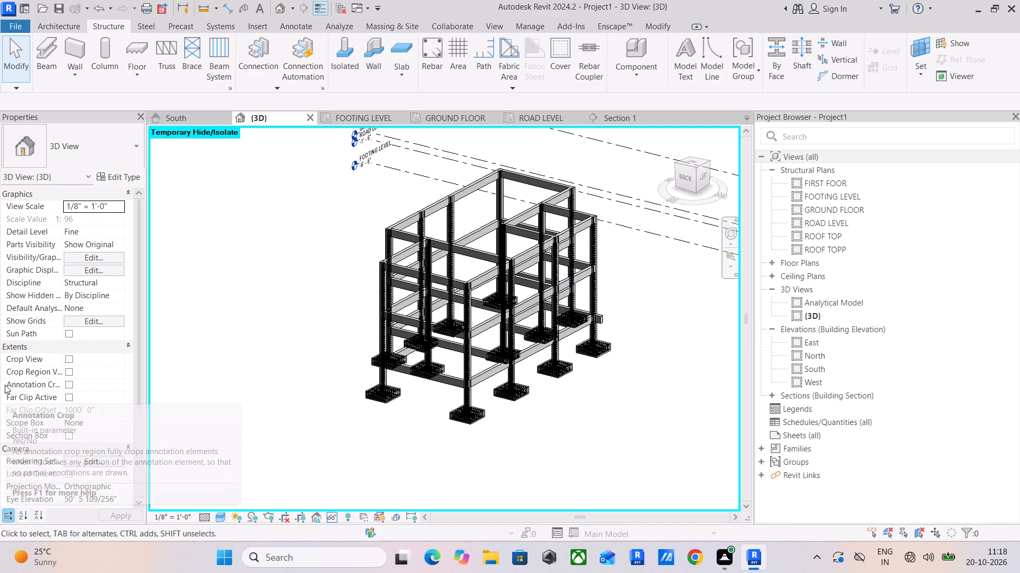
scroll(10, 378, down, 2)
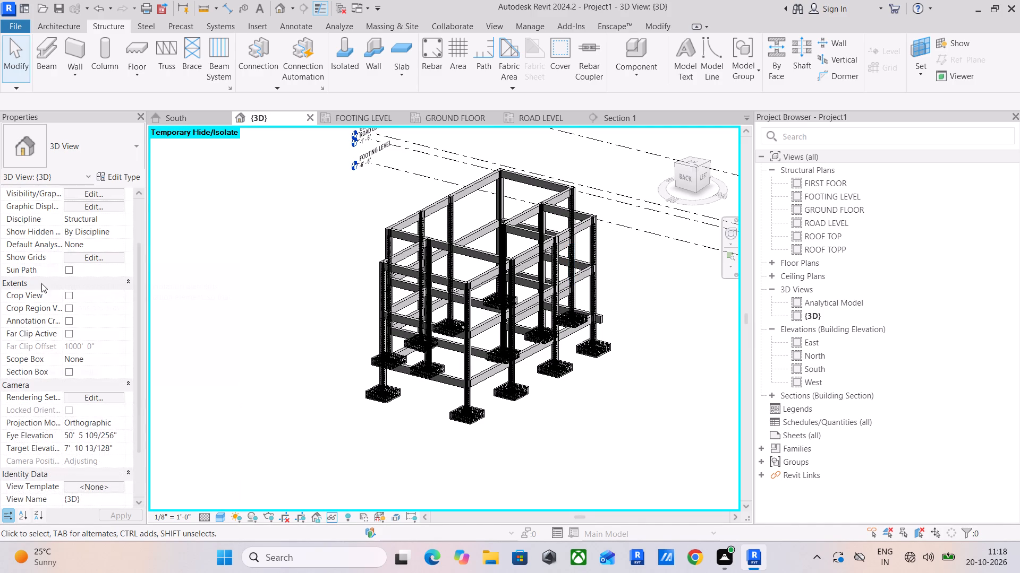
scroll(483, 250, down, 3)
Examine the frame's beams, columns and footings in the 3D view, from the lower storeys up to the roof beams.
middle_drag(481, 261, 315, 198)
scroll(332, 248, up, 4)
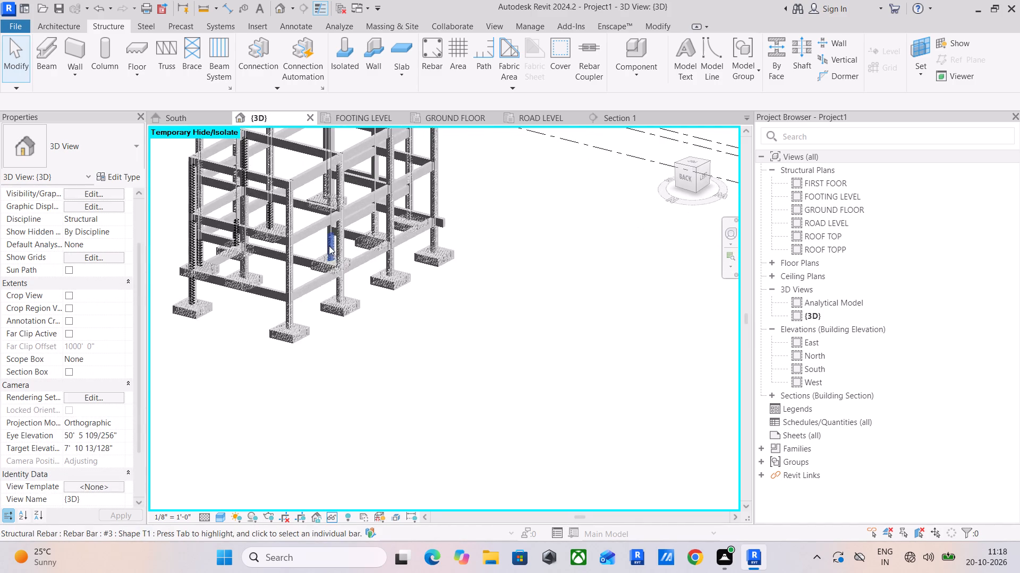
middle_drag(330, 248, 473, 300)
scroll(472, 301, up, 5)
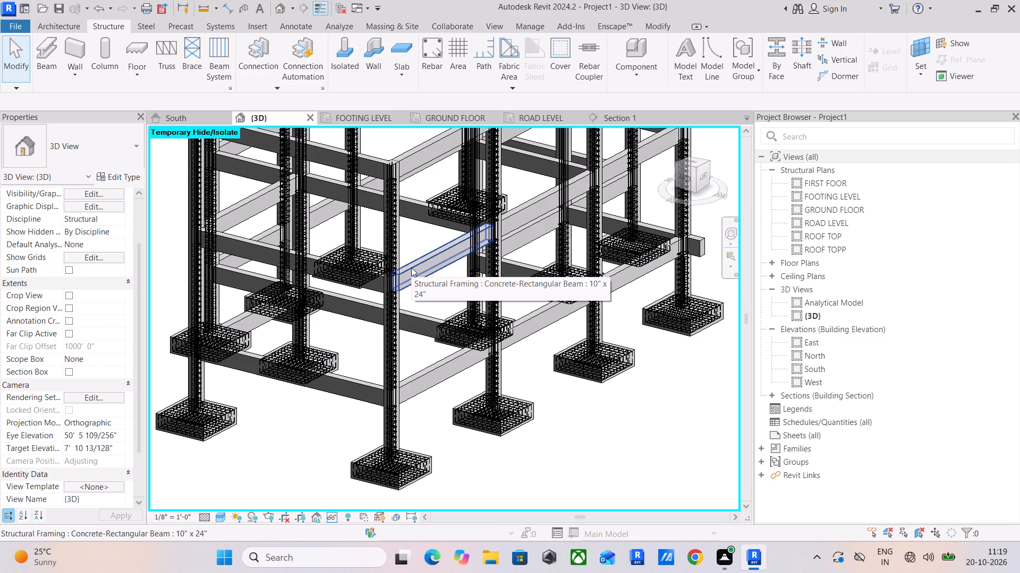
scroll(411, 267, down, 2)
middle_drag(411, 272, 523, 308)
scroll(523, 303, down, 1)
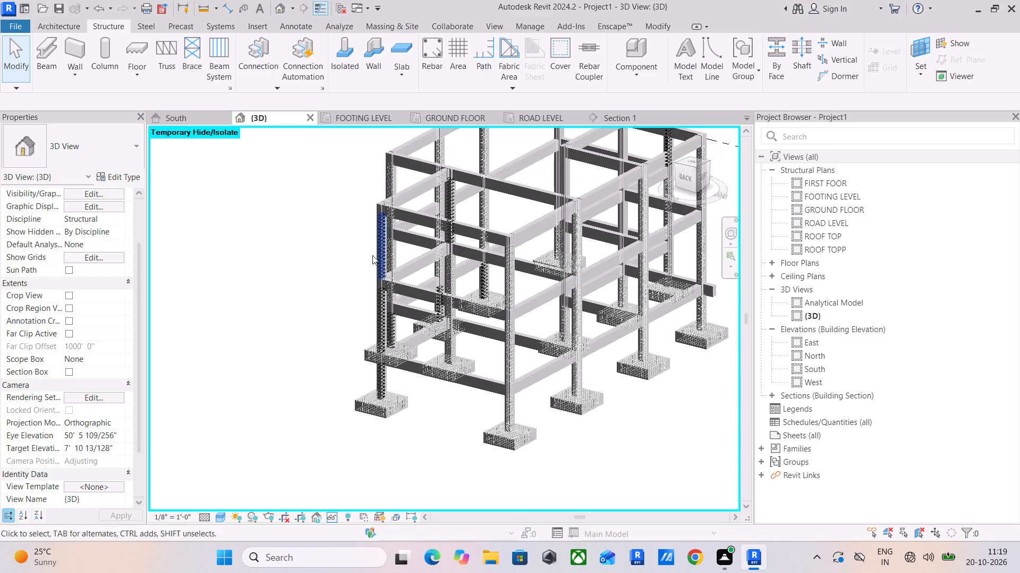
scroll(370, 254, up, 3)
scroll(447, 253, down, 3)
middle_drag(498, 257, 463, 342)
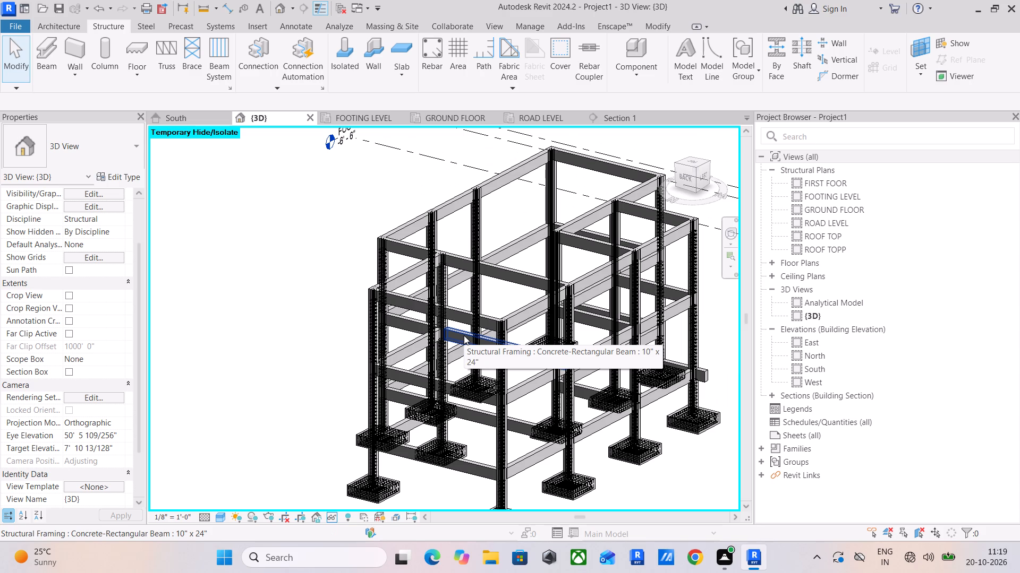
scroll(467, 332, down, 3)
middle_drag(475, 329, 428, 305)
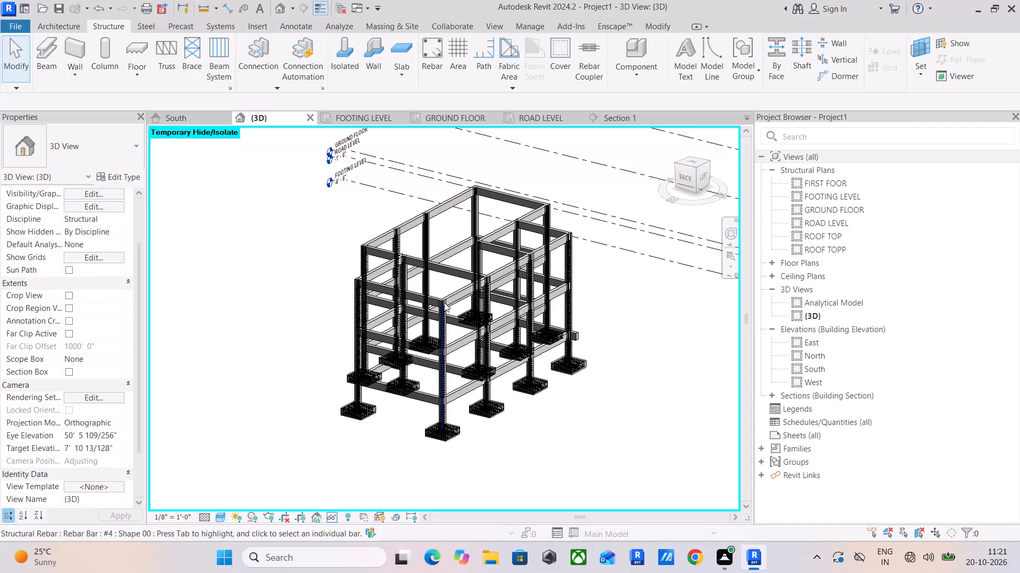
scroll(444, 307, down, 4)
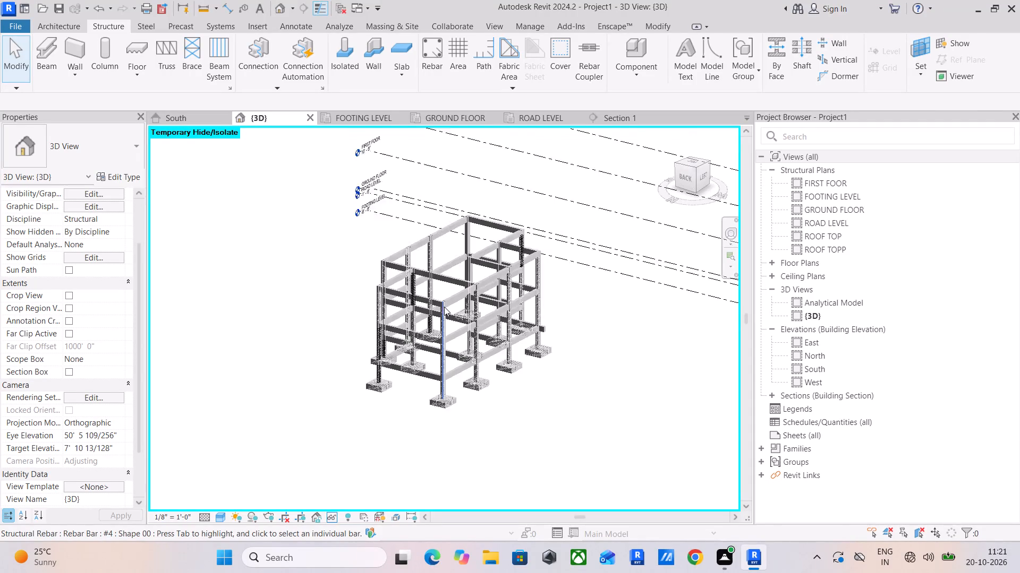
middle_drag(447, 309, 479, 316)
scroll(456, 338, up, 15)
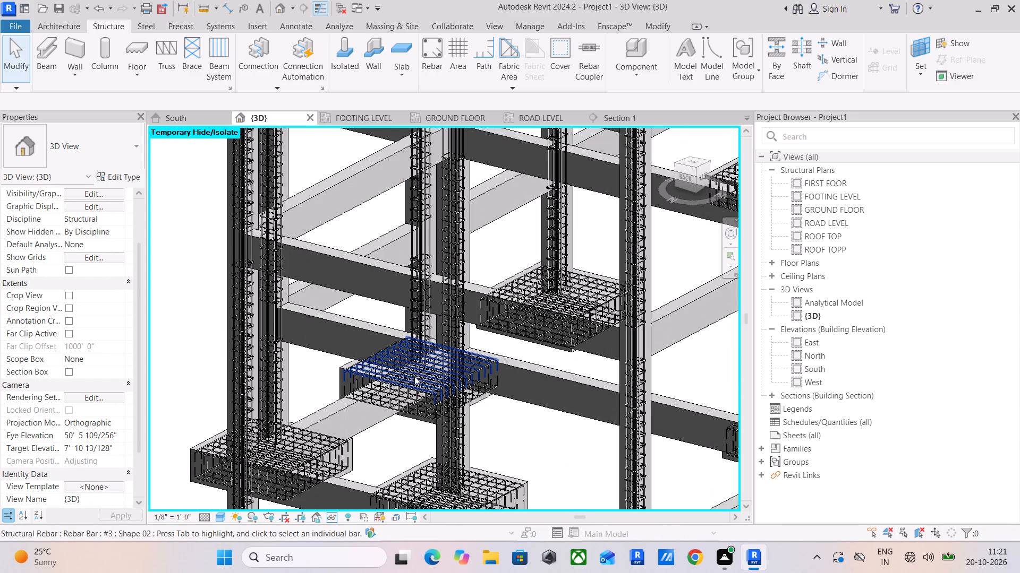
Inspect the #3 Shape 02 top bars in the interior footing and how they sit inside it.
click(407, 377)
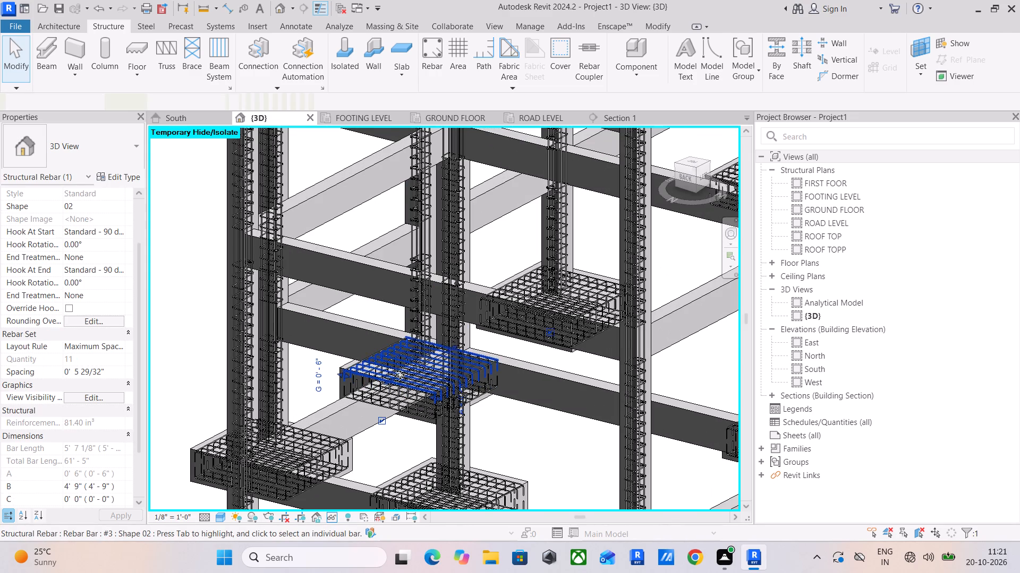
scroll(400, 375, down, 3)
middle_drag(397, 374, 415, 370)
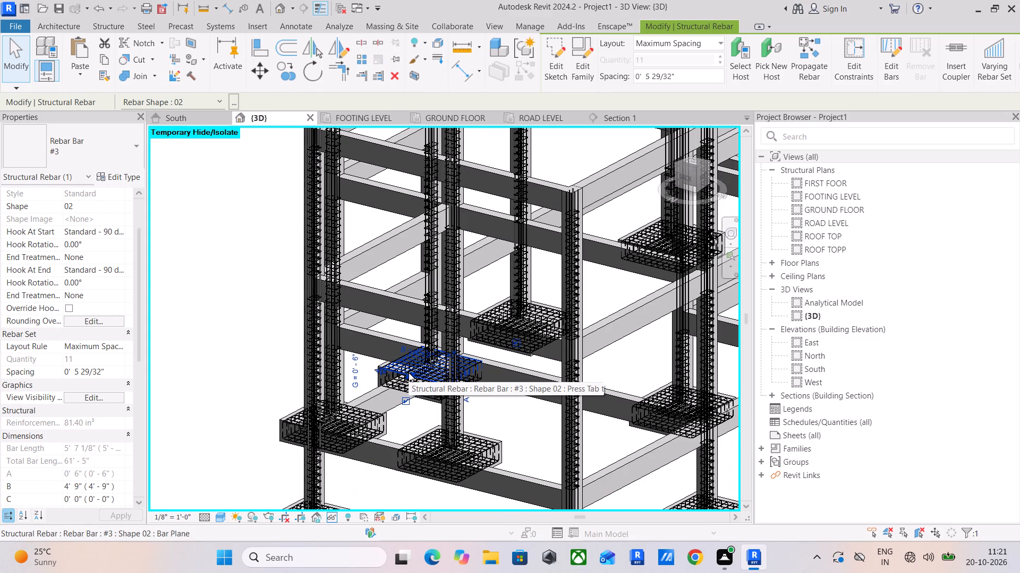
scroll(383, 375, up, 3)
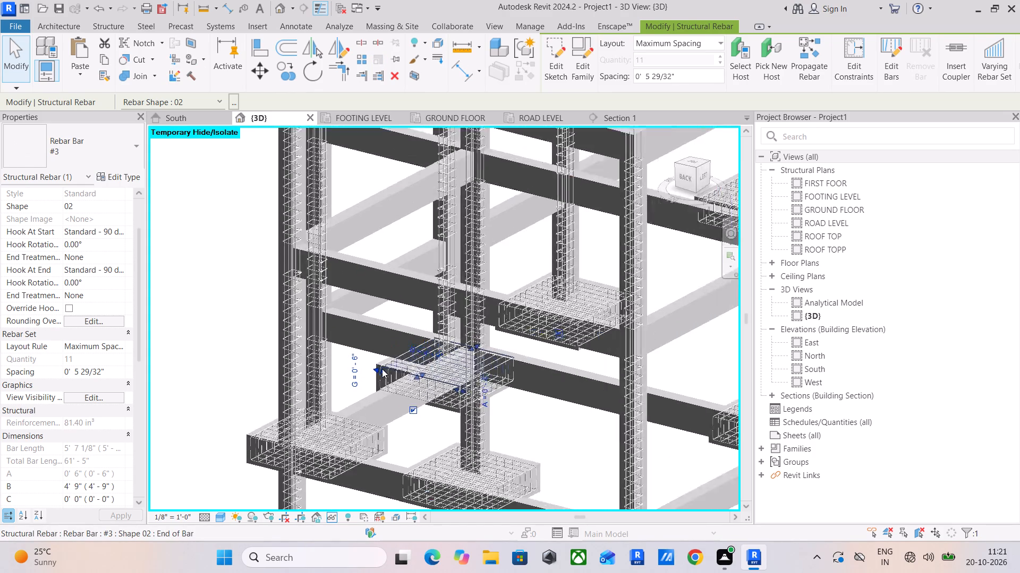
scroll(382, 369, up, 5)
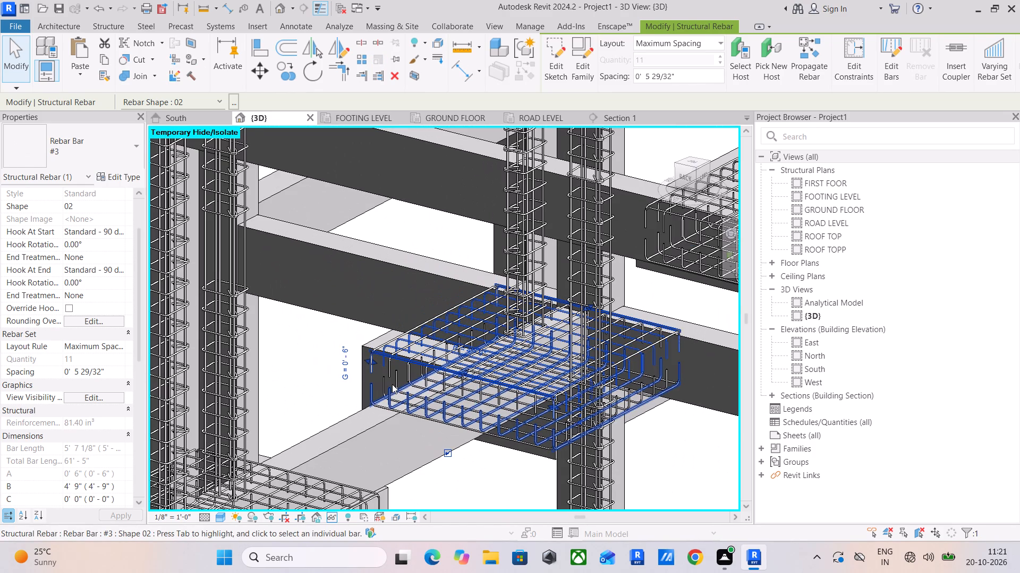
scroll(332, 386, up, 2)
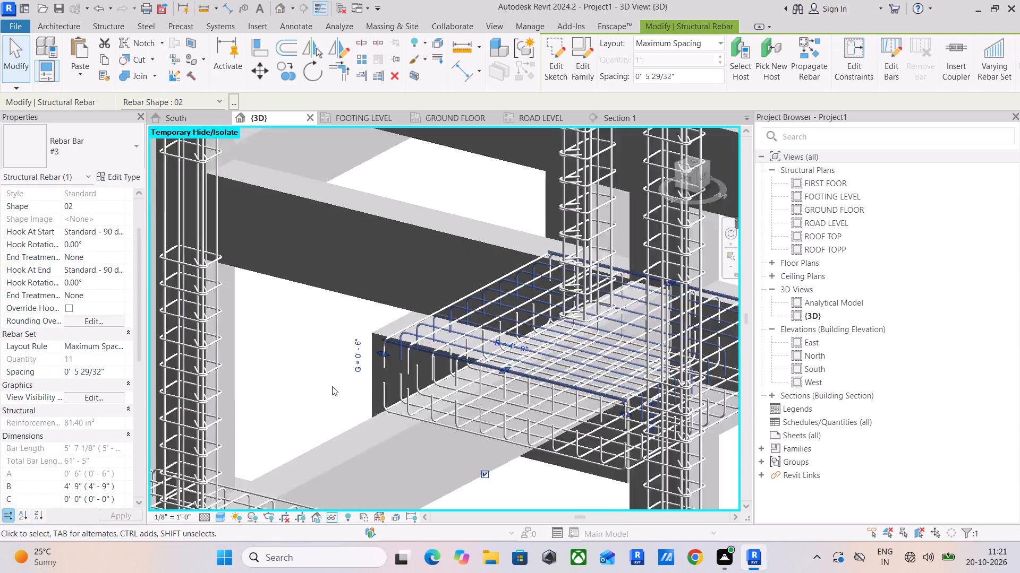
scroll(332, 386, up, 2)
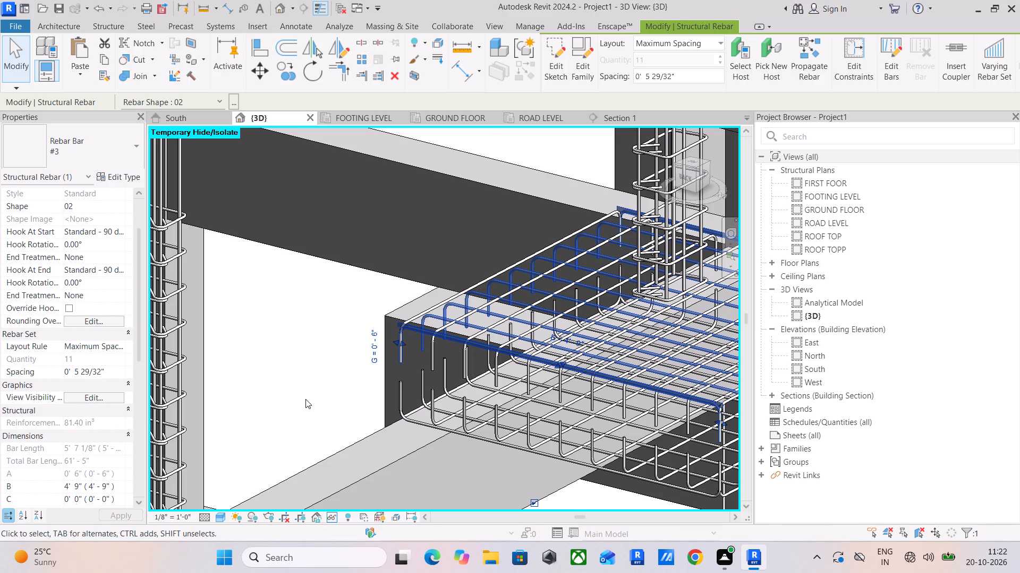
scroll(305, 399, down, 4)
middle_drag(318, 398, 347, 380)
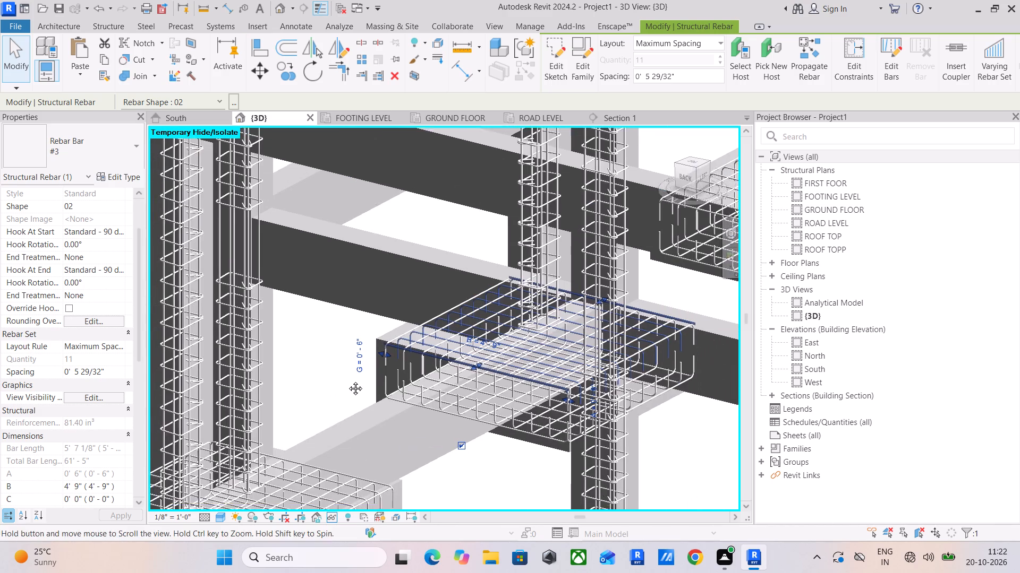
middle_drag(347, 380, 348, 380)
Check the rebar cover properties of several 10" x 24" GROUND FLOOR beams, including the end beam.
click(377, 239)
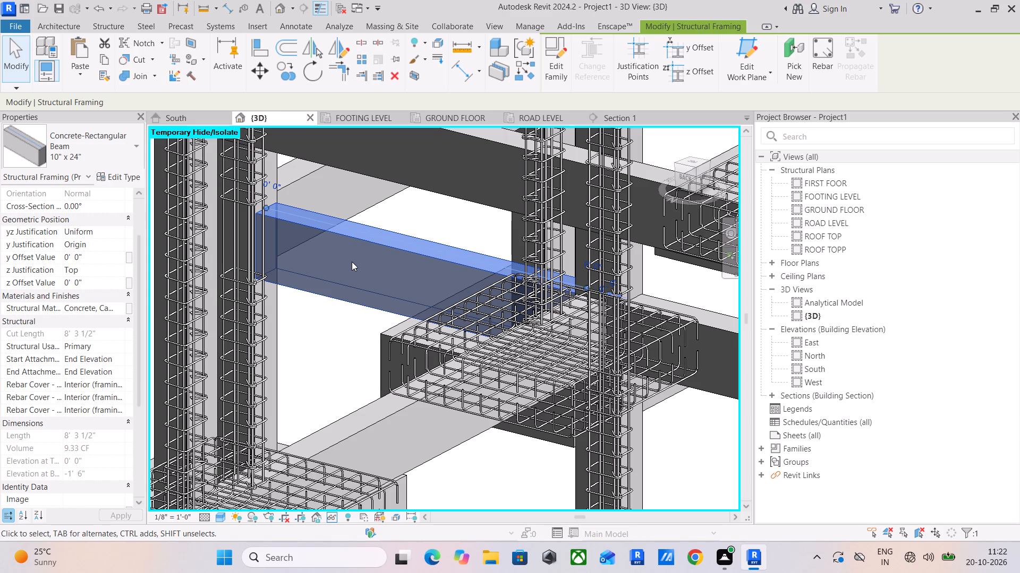
scroll(351, 274, down, 3)
middle_drag(353, 274, 415, 159)
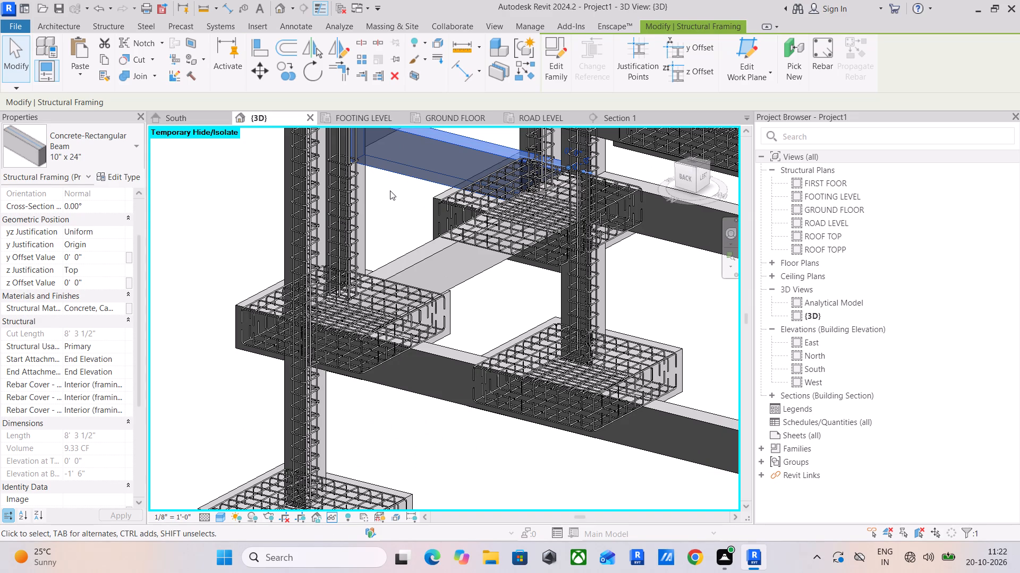
middle_drag(431, 259, 411, 260)
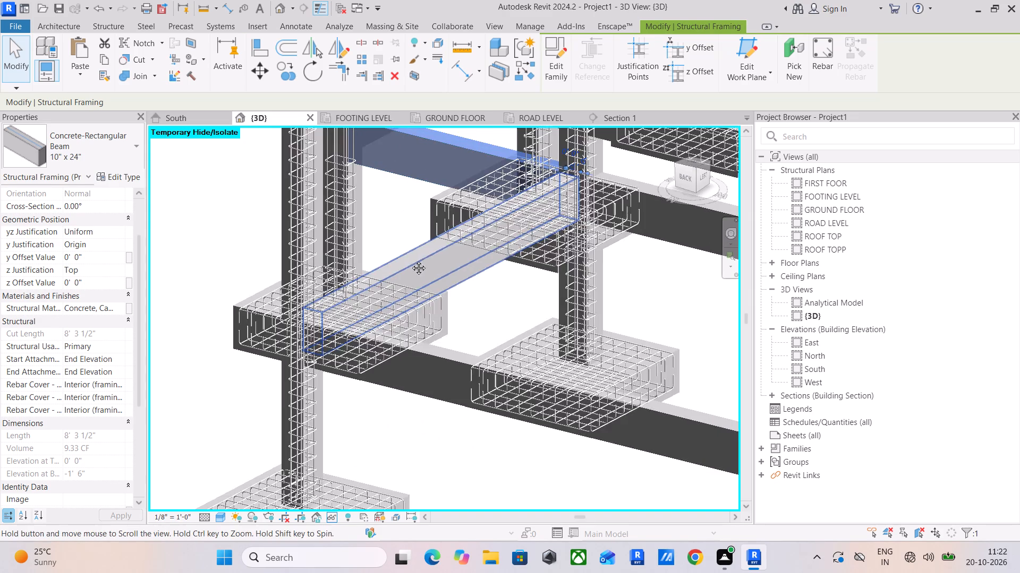
middle_drag(411, 260, 398, 258)
click(396, 252)
scroll(454, 281, down, 5)
middle_drag(469, 281, 423, 259)
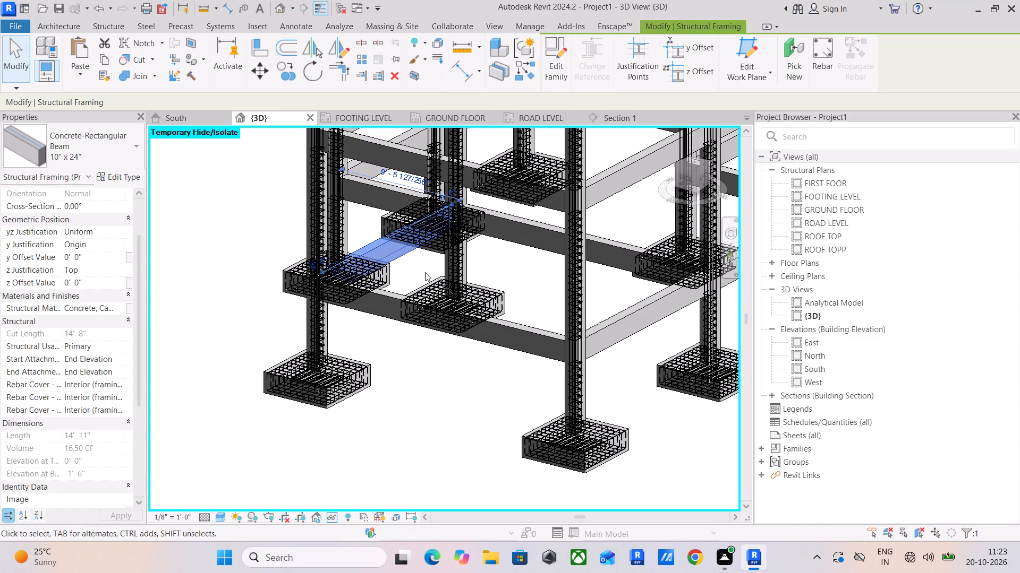
click(532, 328)
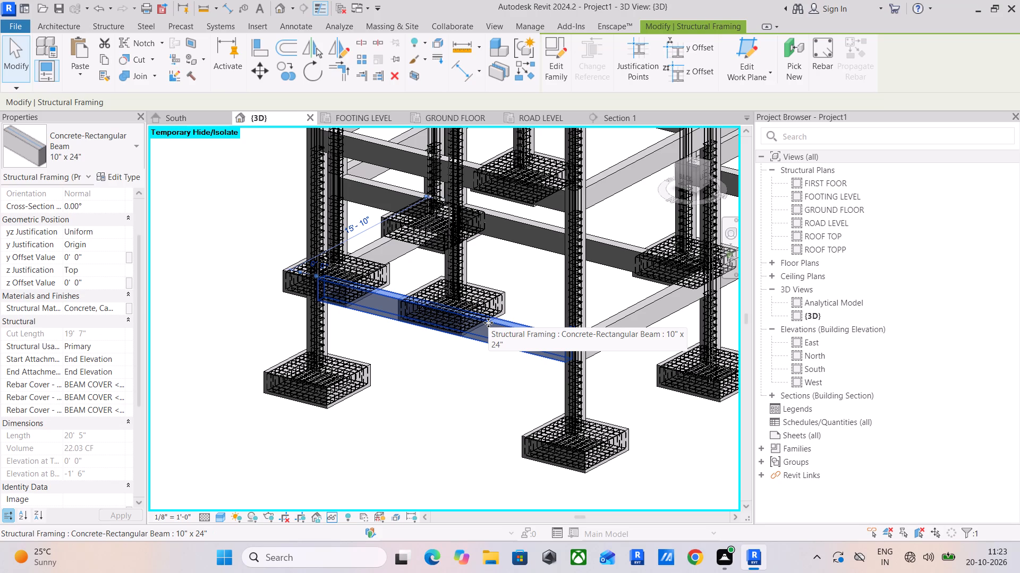
scroll(488, 323, down, 2)
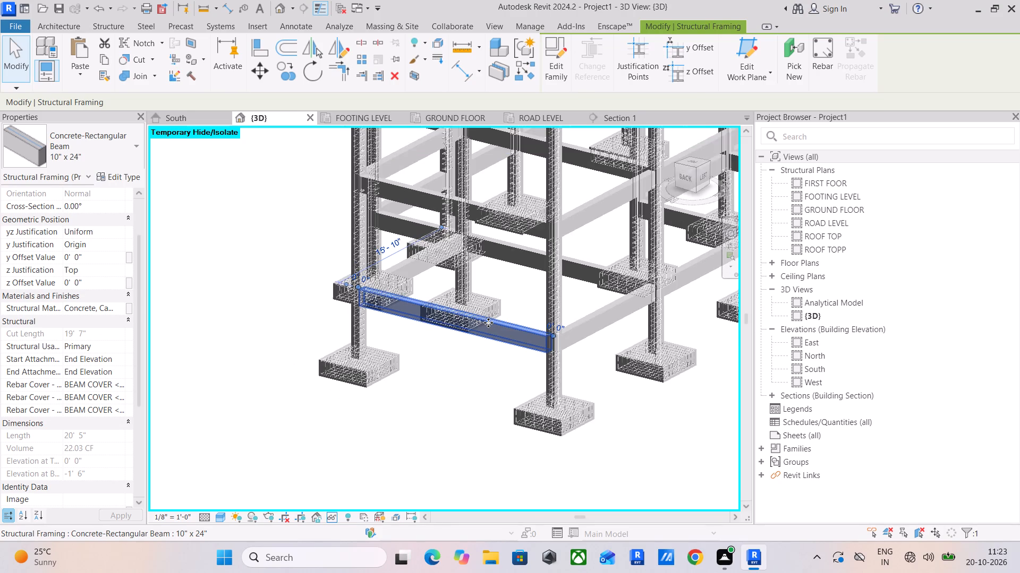
middle_drag(488, 323, 409, 316)
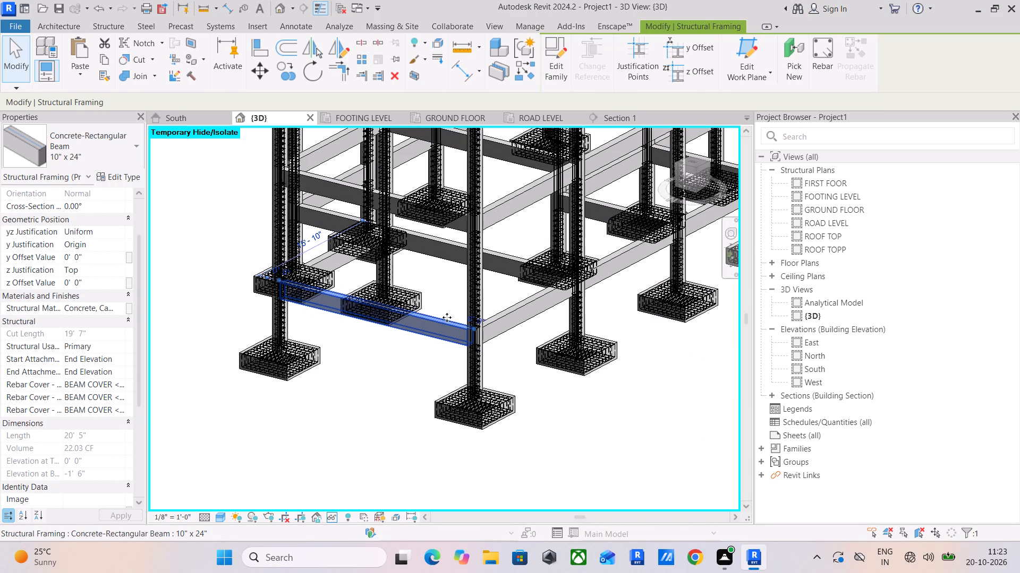
click(521, 312)
scroll(528, 357, down, 3)
middle_drag(528, 357, 500, 351)
drag(541, 450, 542, 445)
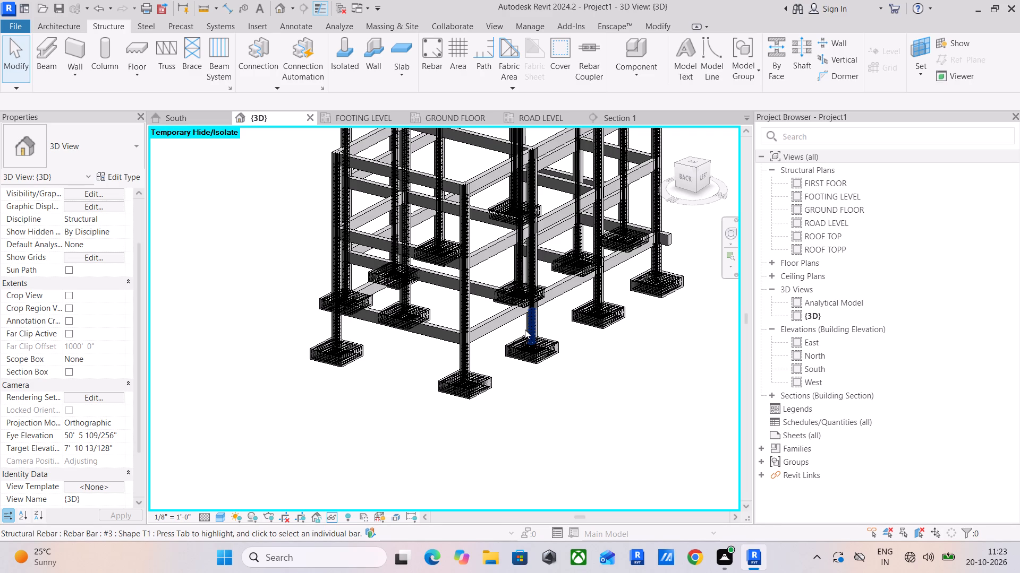
Examine the upper-storey beams and their junctions with the reinforced columns in the 3D view.
scroll(525, 329, down, 2)
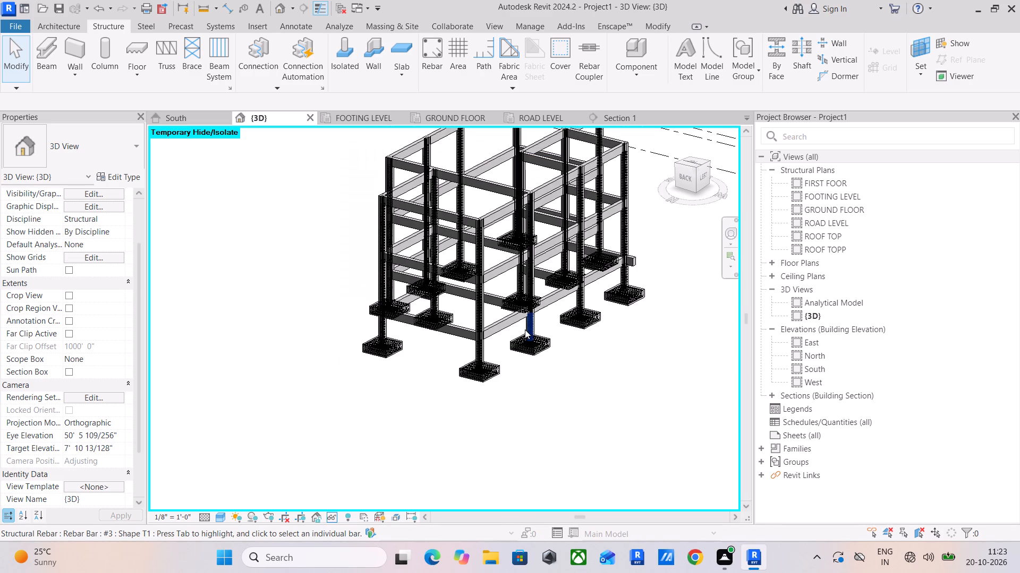
middle_drag(525, 329, 465, 393)
scroll(419, 229, up, 8)
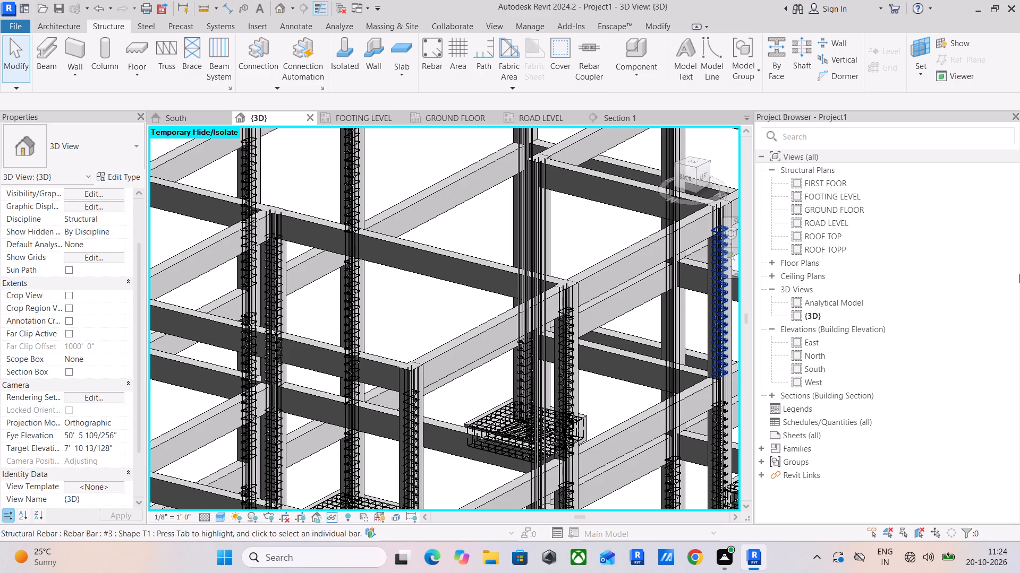
scroll(1019, 274, down, 3)
scroll(635, 288, down, 3)
middle_drag(630, 292, 577, 328)
scroll(479, 298, up, 4)
middle_drag(403, 333, 437, 333)
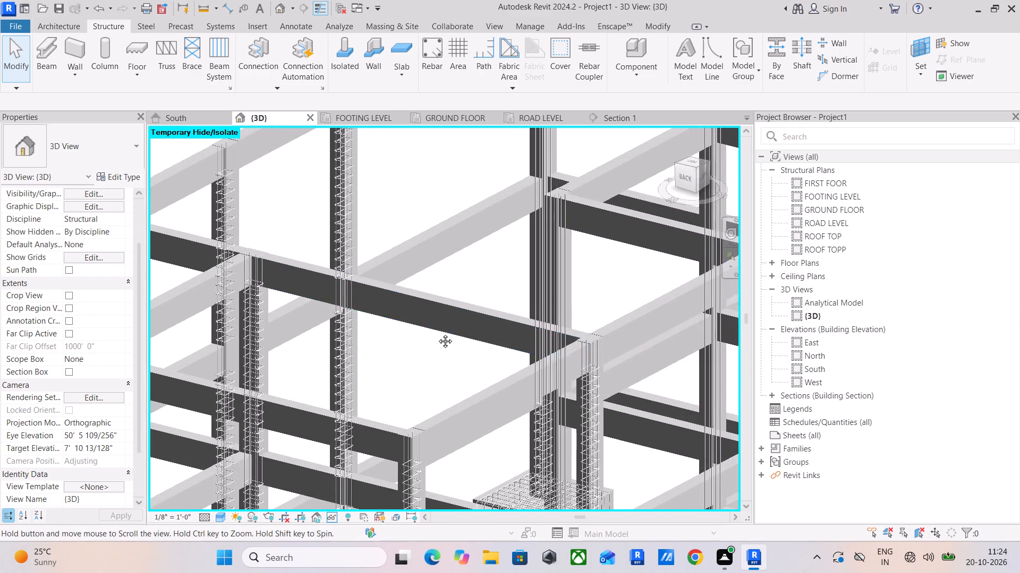
middle_drag(437, 333, 497, 344)
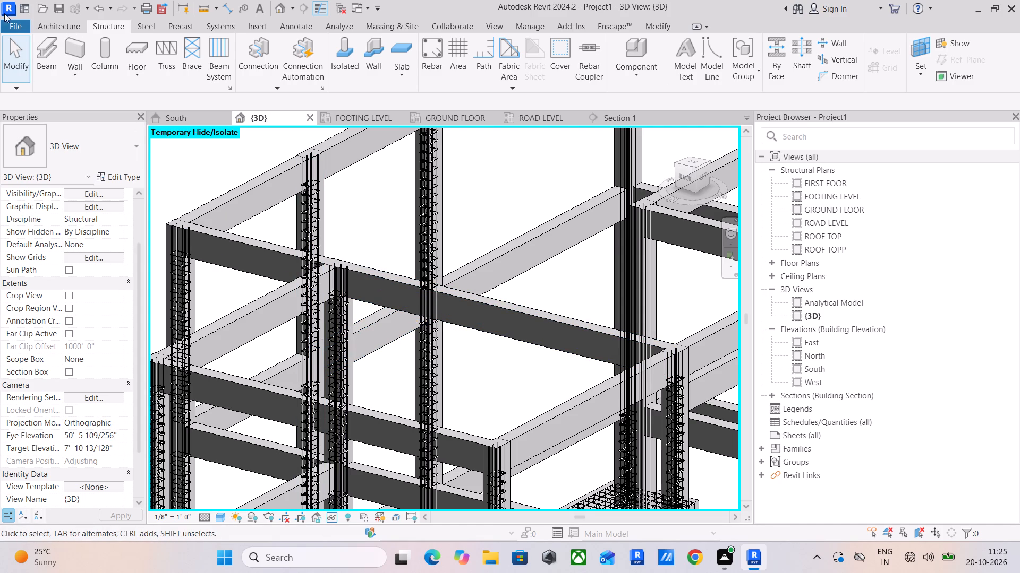
scroll(337, 248, down, 4)
middle_drag(386, 256, 349, 235)
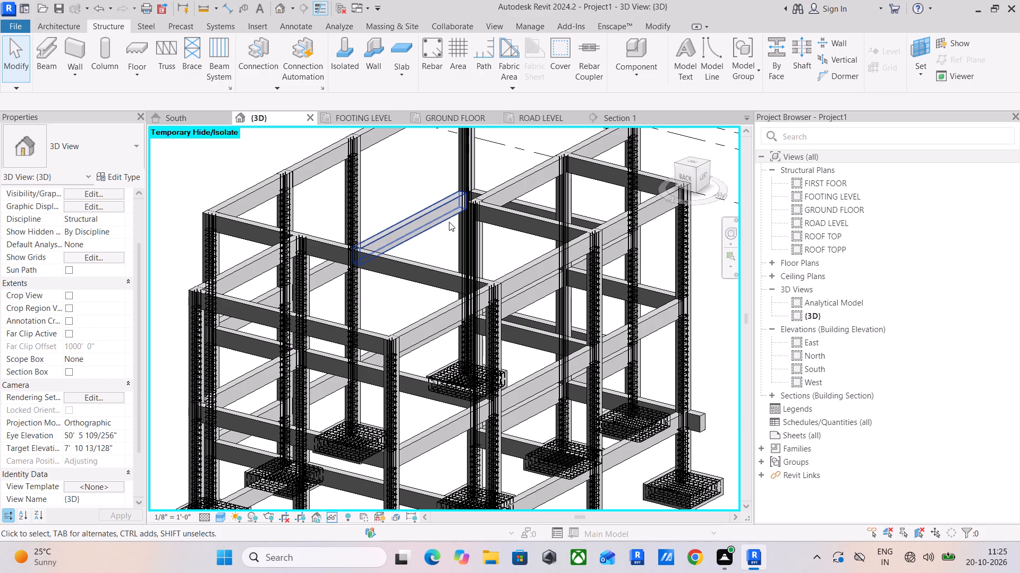
Inspect the interior 10" x 24" beam one level below the roof and view the frame from its front-left side.
click(429, 217)
scroll(427, 213, down, 3)
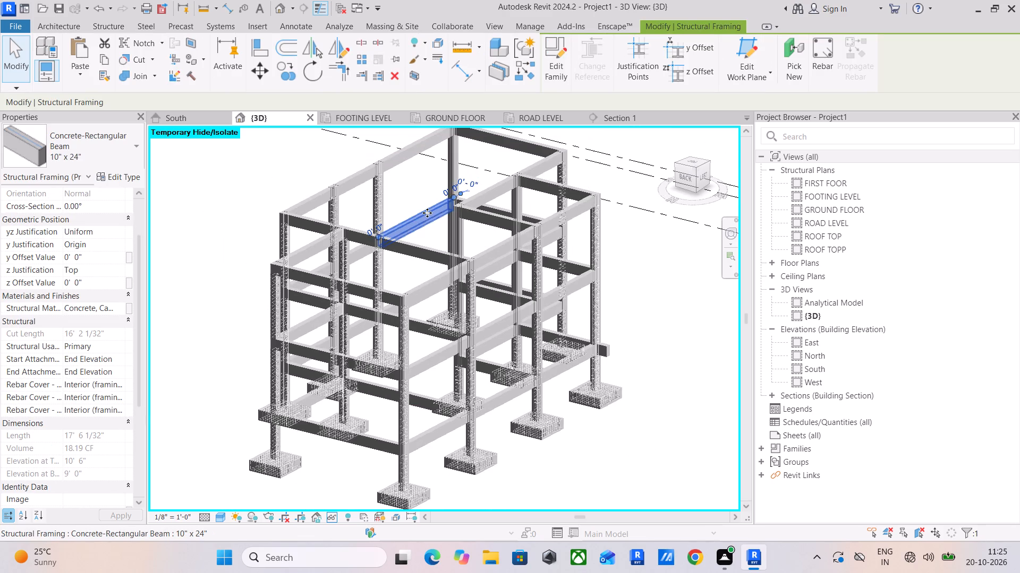
middle_drag(427, 213, 448, 241)
click(427, 212)
scroll(427, 212, up, 3)
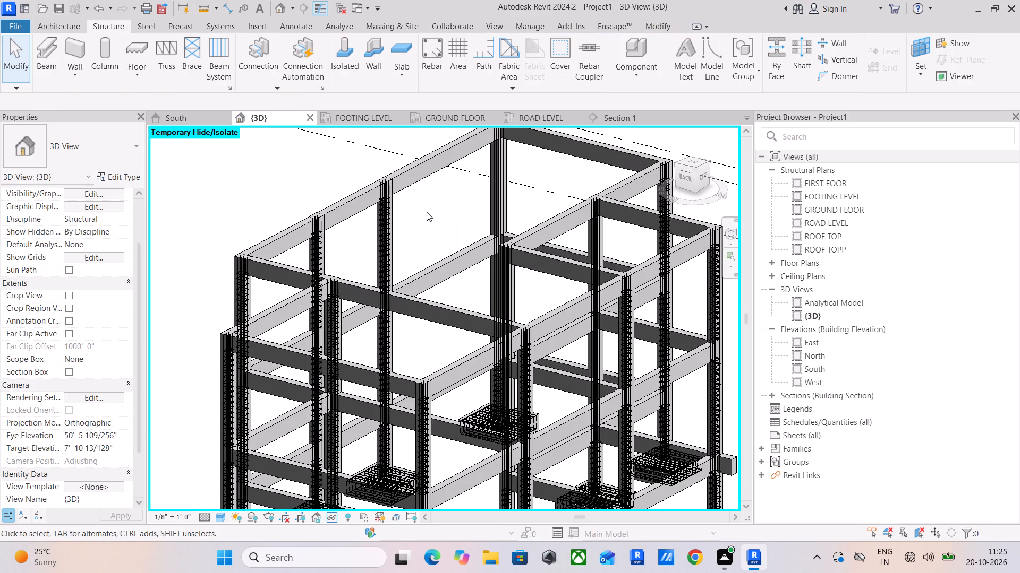
middle_drag(427, 212, 417, 247)
scroll(417, 240, down, 4)
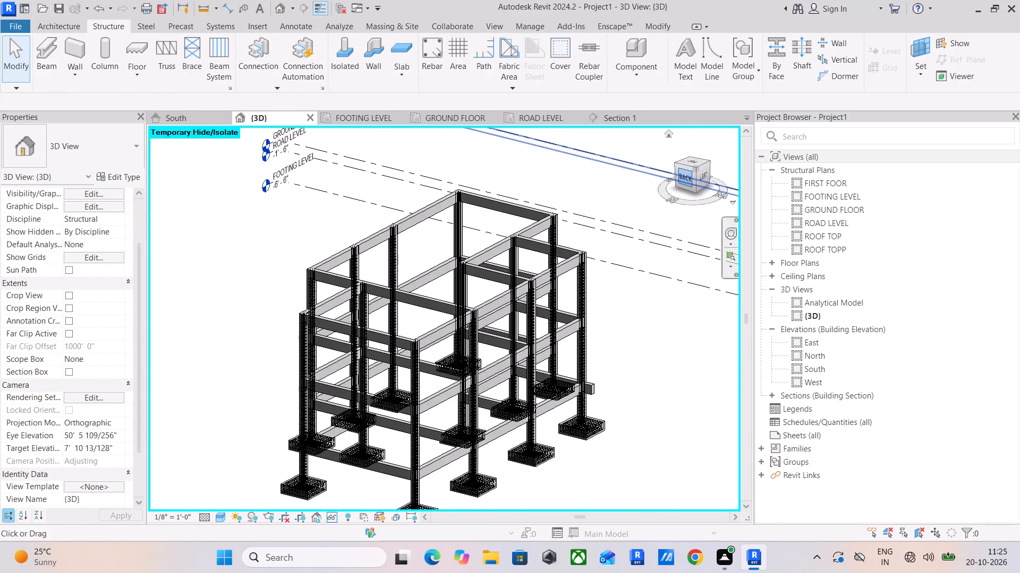
drag(686, 180, 476, 182)
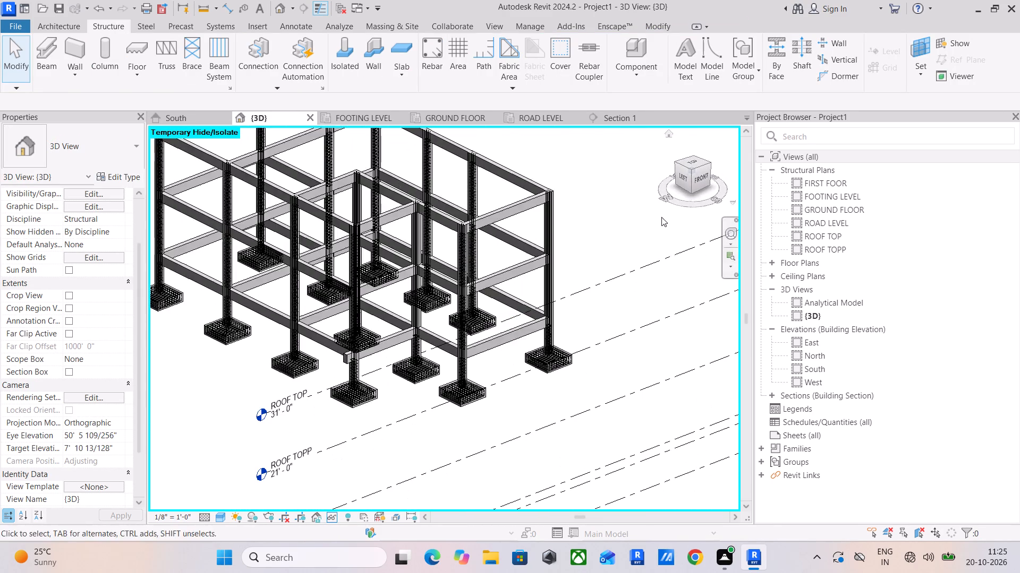
Examine the whole reinforced frame in the 3D view from above, from a low angle and from its left side.
scroll(562, 205, up, 3)
middle_drag(401, 240, 553, 258)
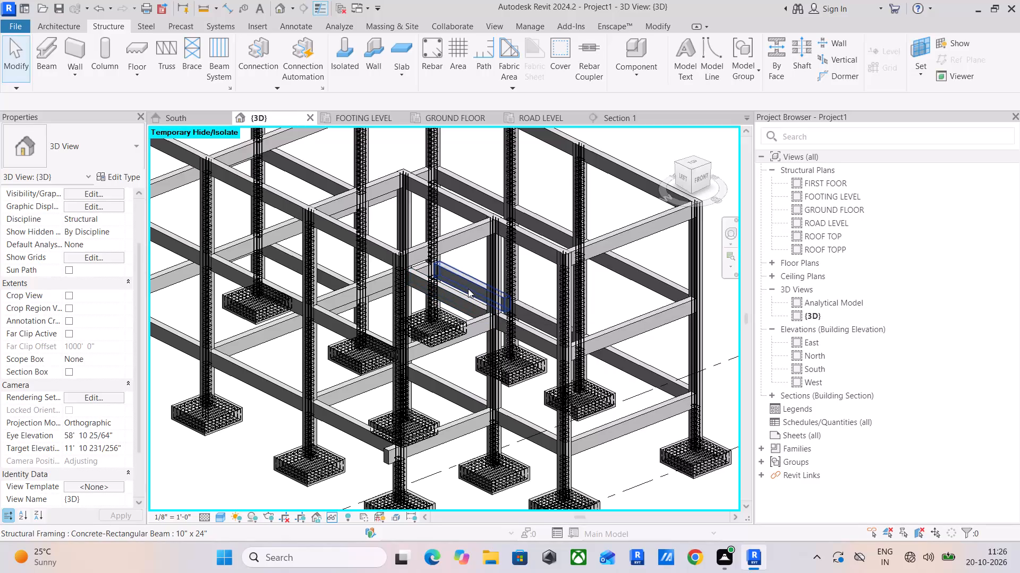
scroll(474, 292, down, 3)
middle_drag(474, 292, 482, 302)
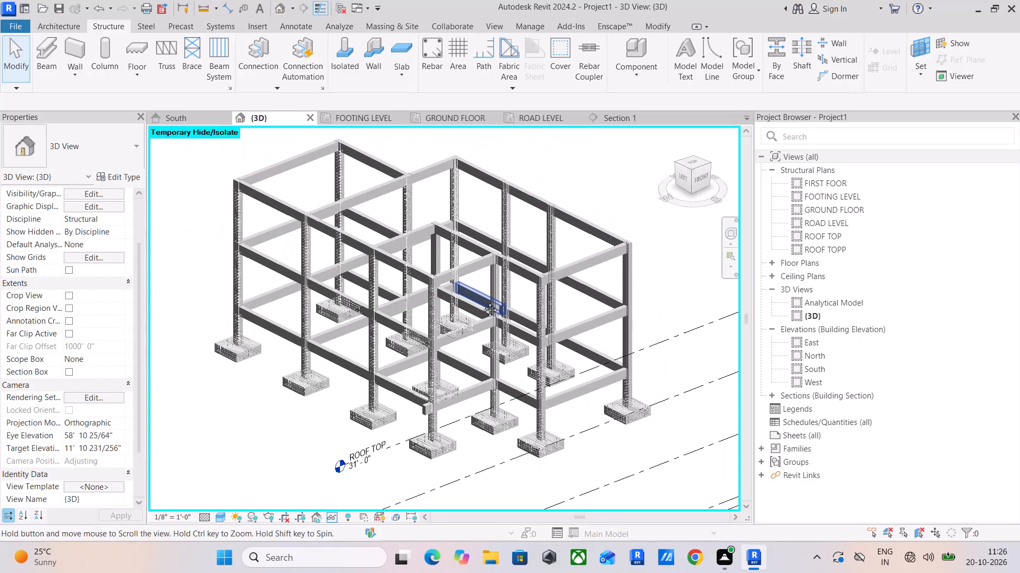
middle_drag(482, 302, 490, 304)
drag(701, 181, 684, 199)
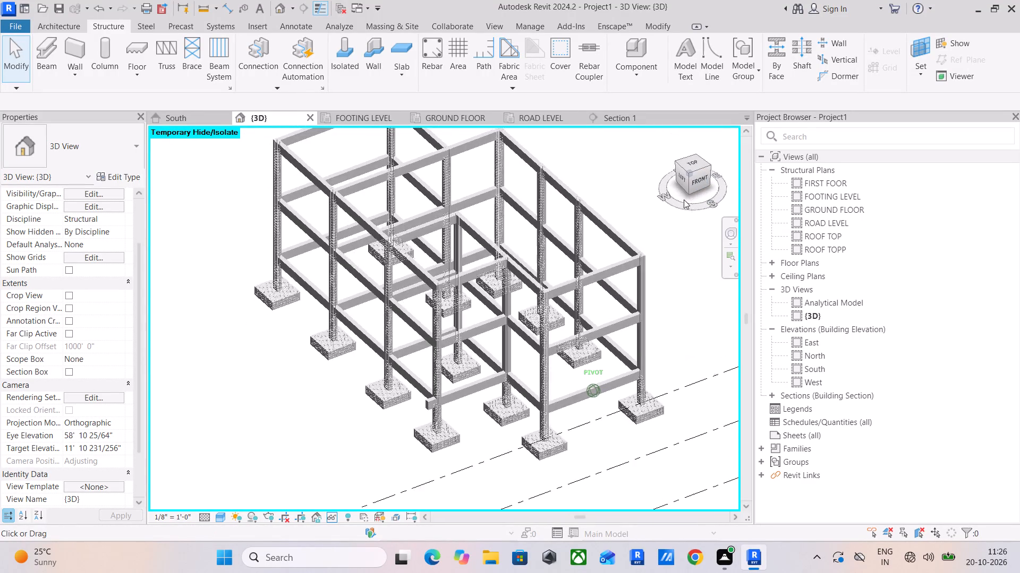
drag(684, 199, 685, 225)
scroll(501, 273, down, 3)
middle_drag(500, 274, 495, 296)
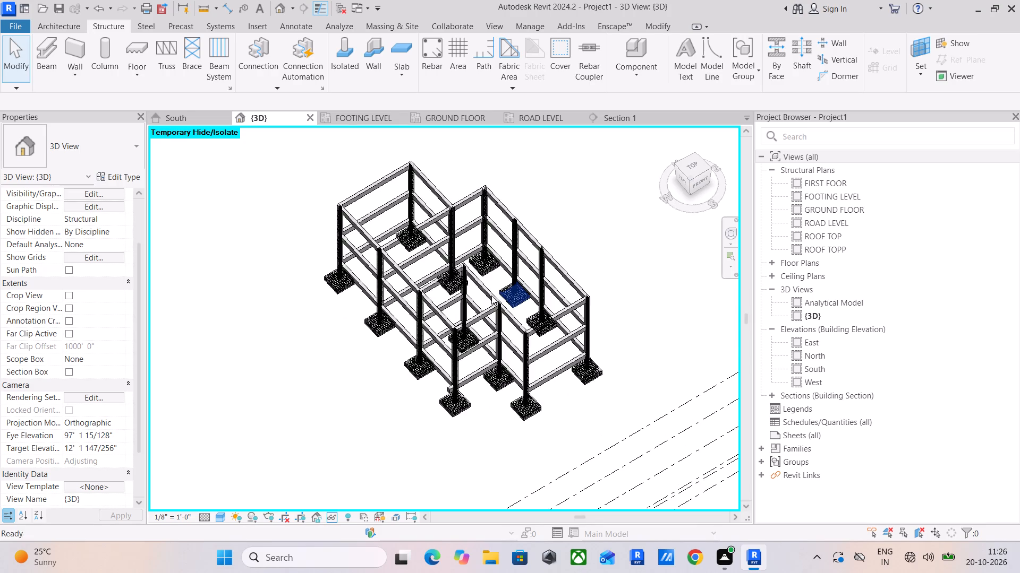
scroll(441, 260, up, 4)
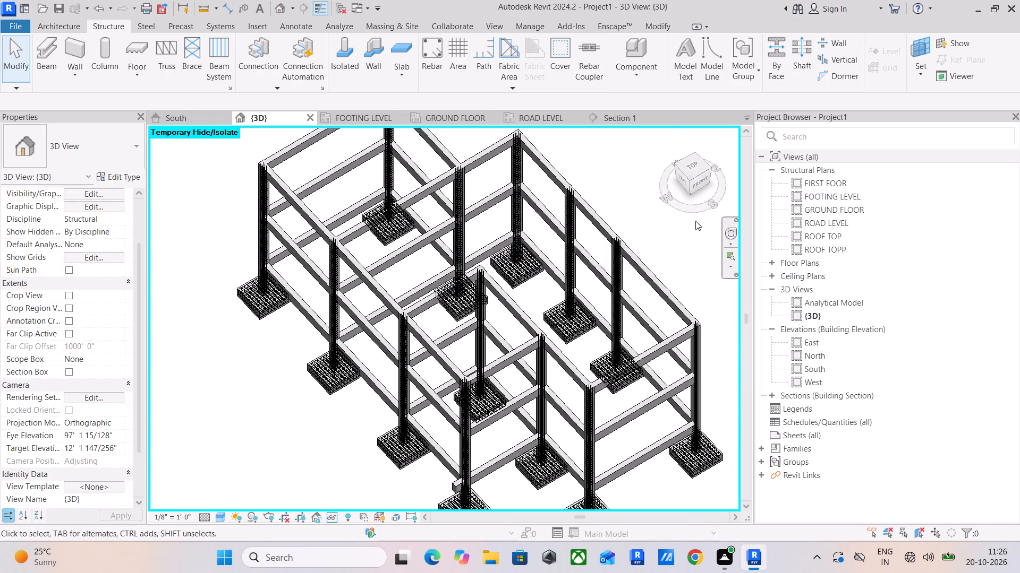
drag(700, 179, 708, 508)
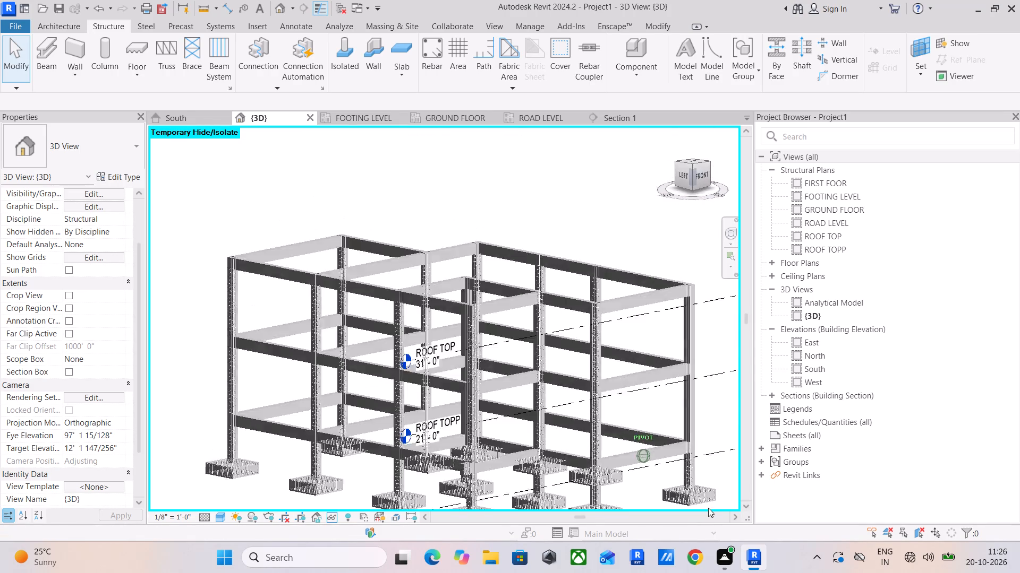
drag(708, 508, 697, 155)
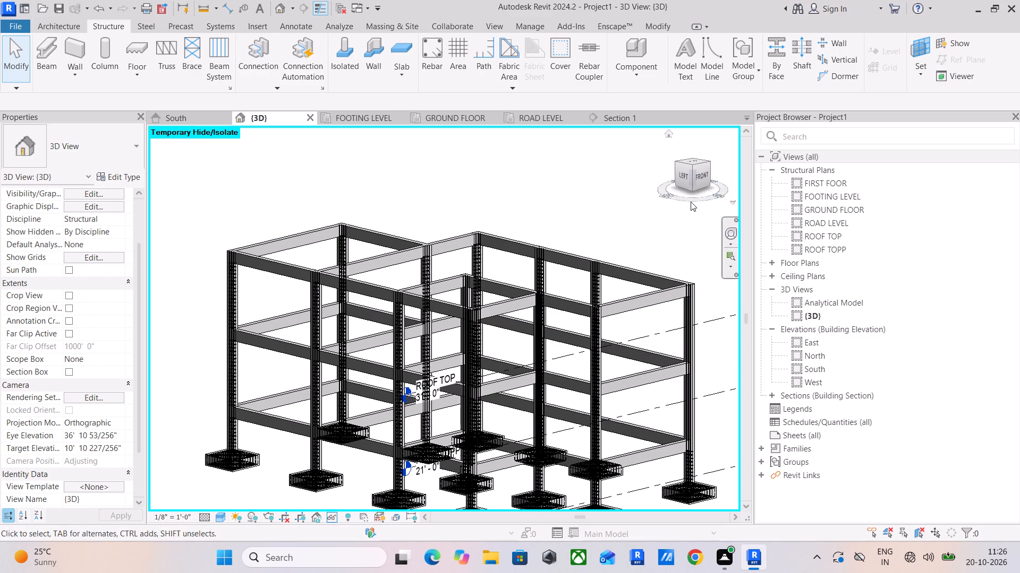
drag(685, 172, 724, 168)
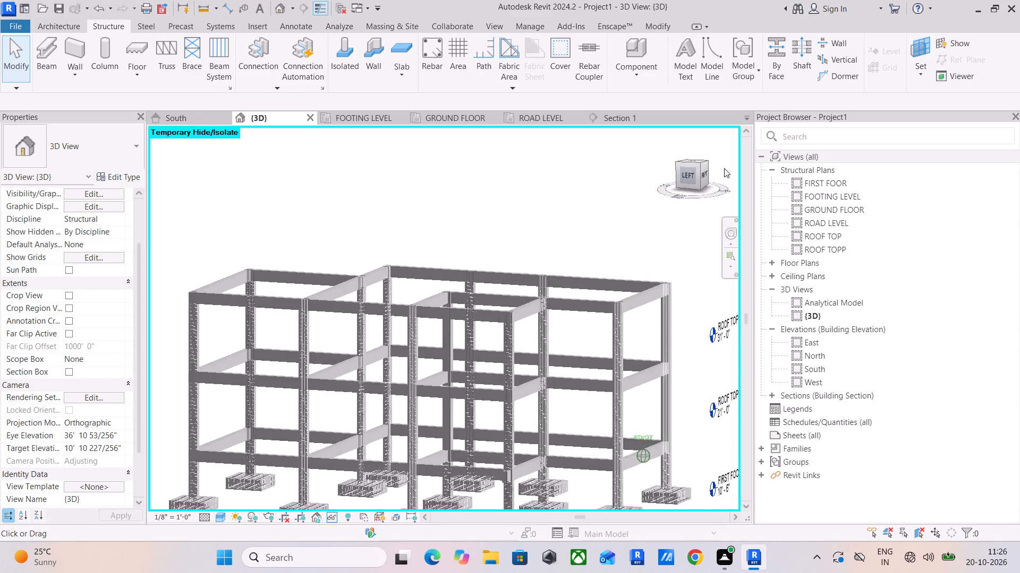
drag(724, 168, 716, 186)
middle_drag(558, 312, 562, 261)
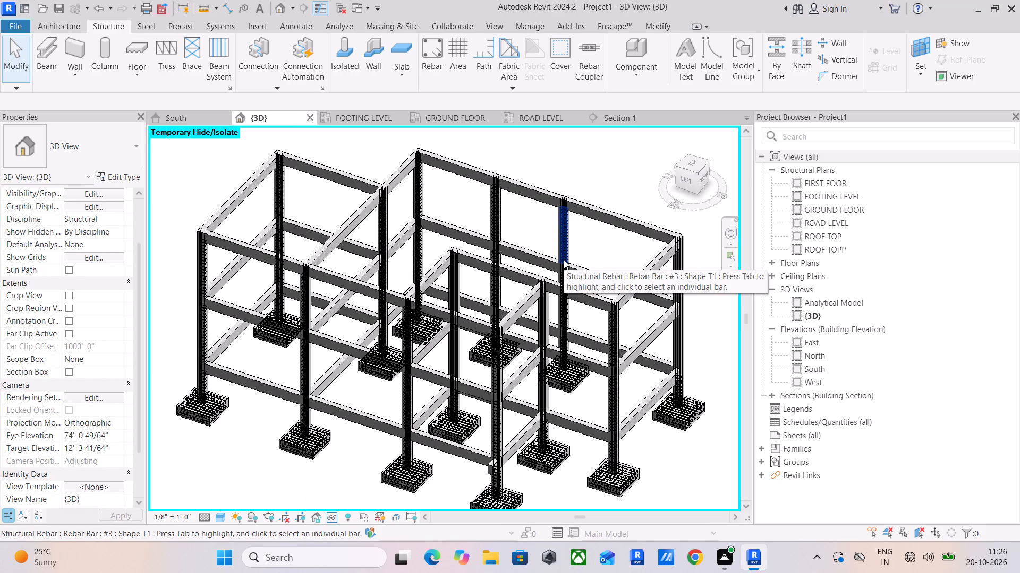
Check the size and rebar cover properties of several 10" x 24" beams at the middle and top levels of the frame.
scroll(490, 278, down, 3)
middle_drag(490, 278, 529, 268)
scroll(477, 220, up, 3)
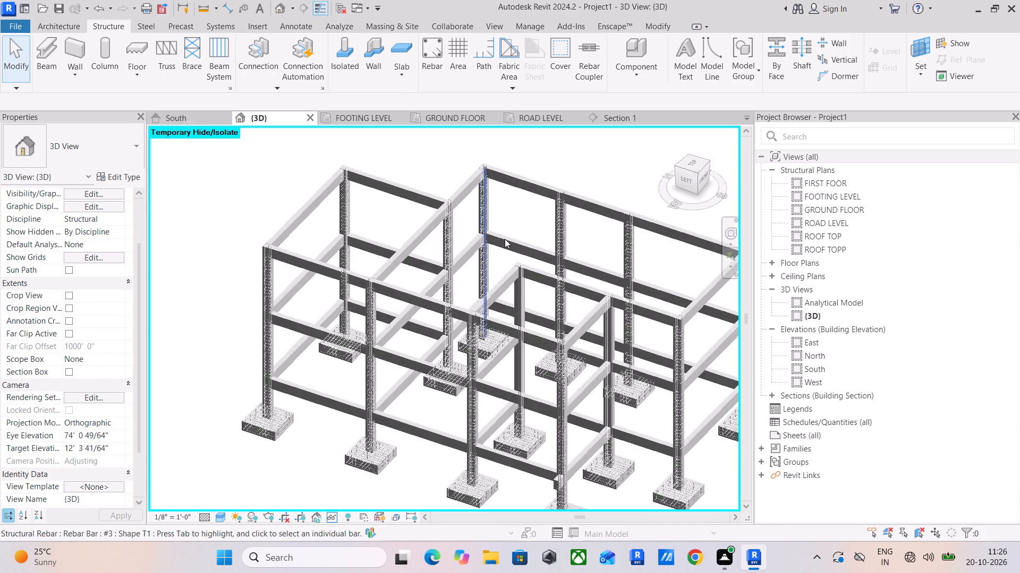
scroll(505, 239, up, 2)
click(505, 239)
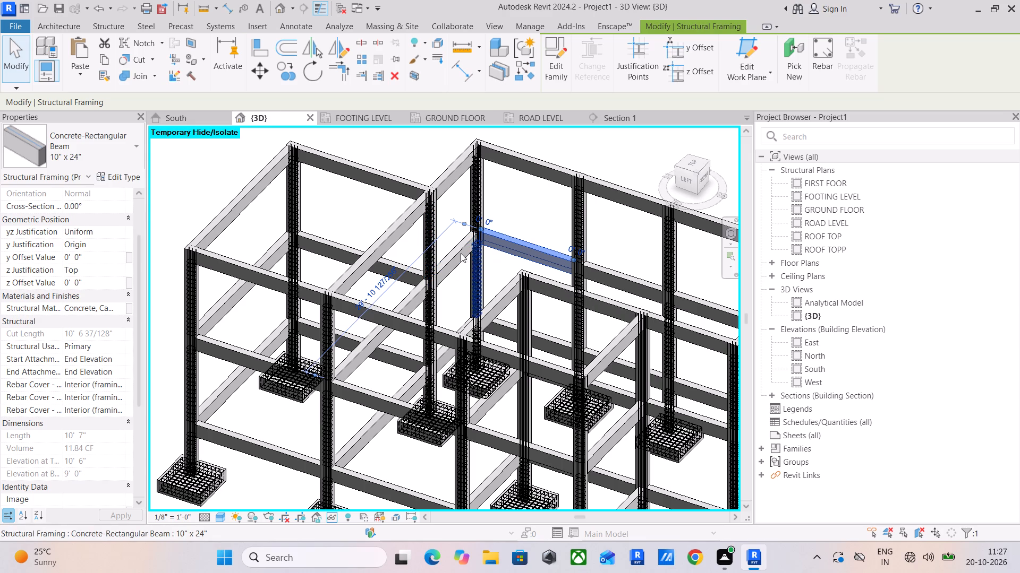
click(451, 250)
scroll(451, 276, down, 1)
middle_drag(451, 276, 473, 263)
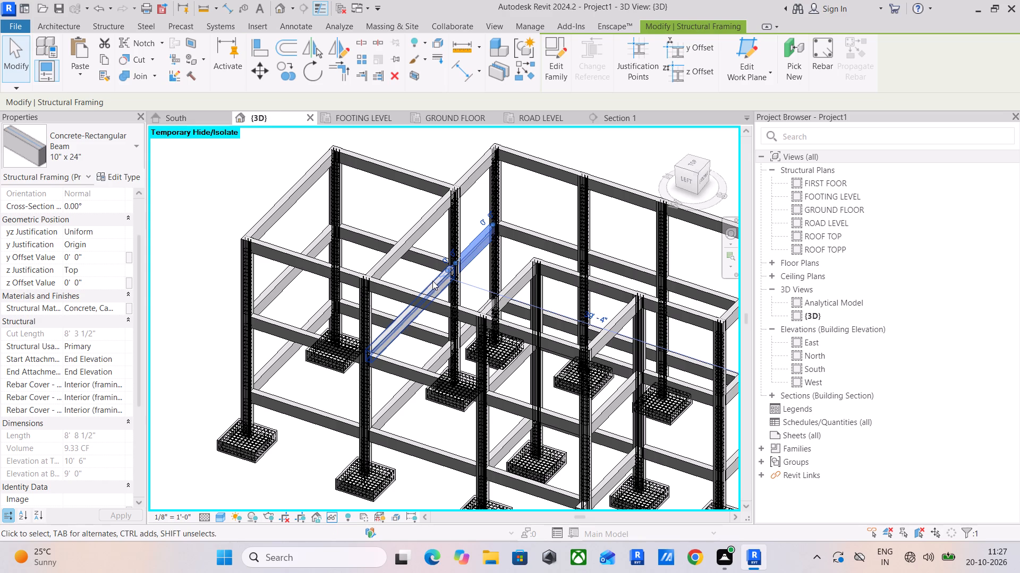
click(432, 281)
click(417, 249)
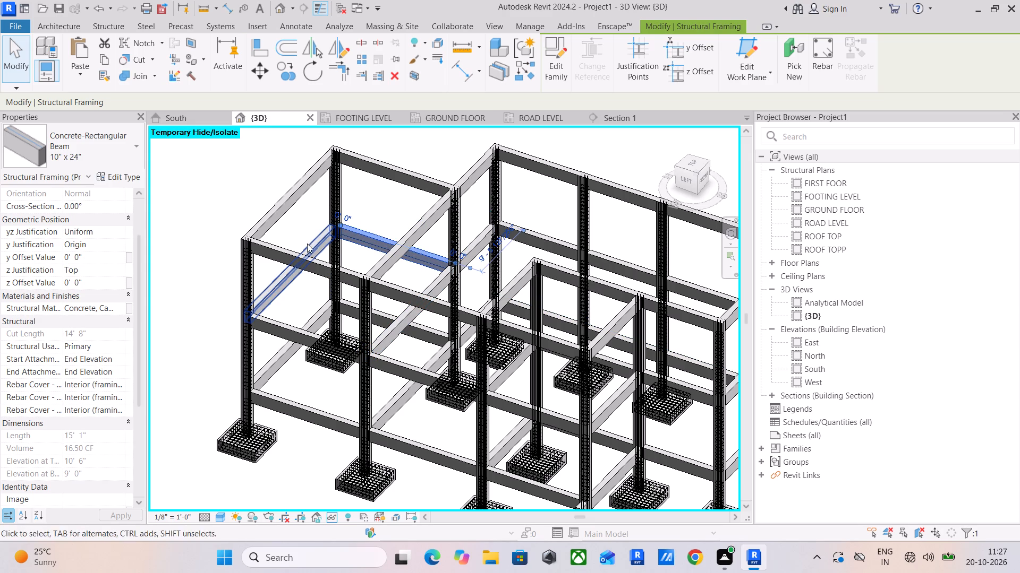
click(307, 244)
click(293, 204)
click(392, 172)
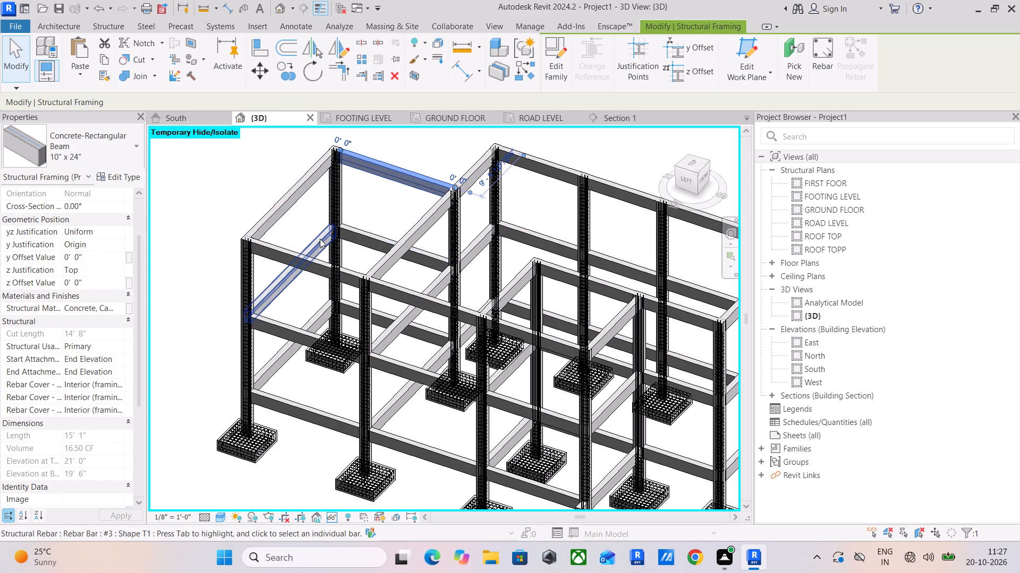
scroll(320, 239, down, 3)
middle_drag(318, 242, 289, 225)
scroll(296, 287, up, 4)
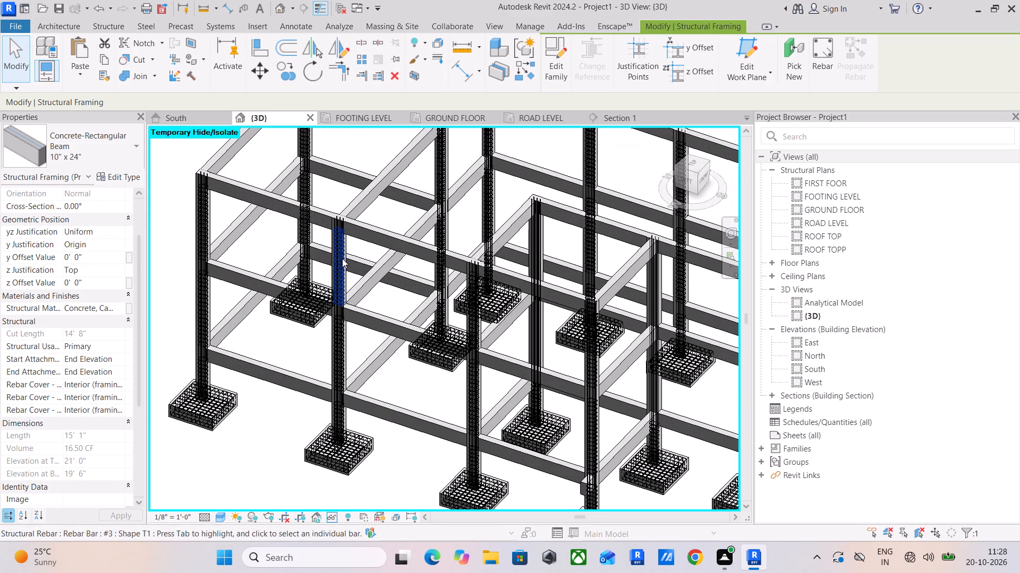
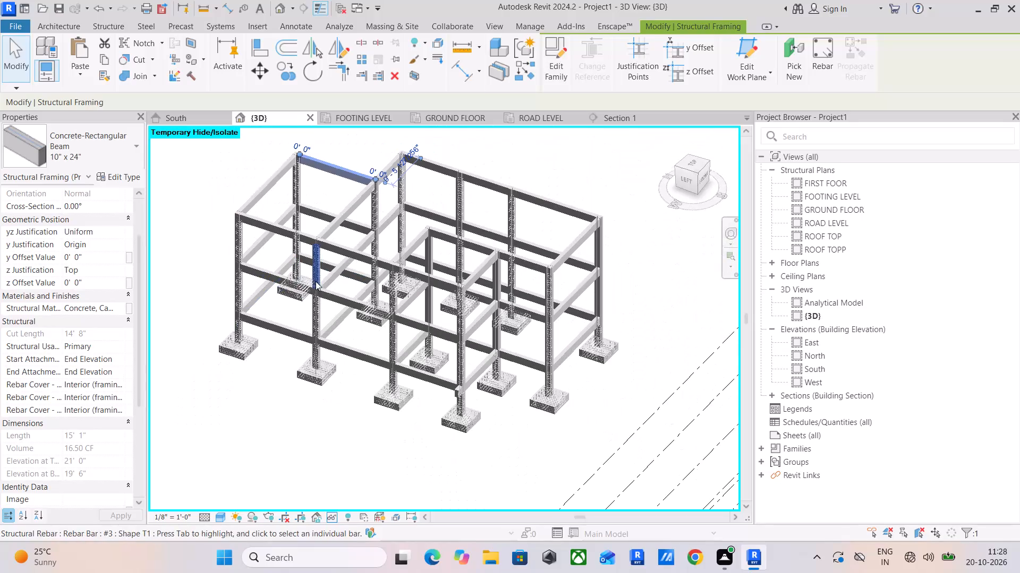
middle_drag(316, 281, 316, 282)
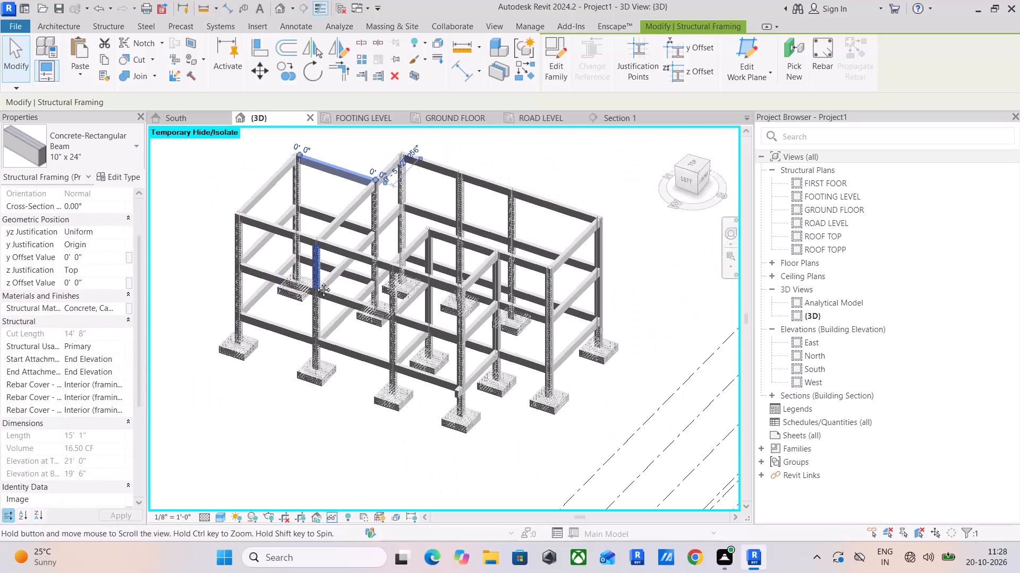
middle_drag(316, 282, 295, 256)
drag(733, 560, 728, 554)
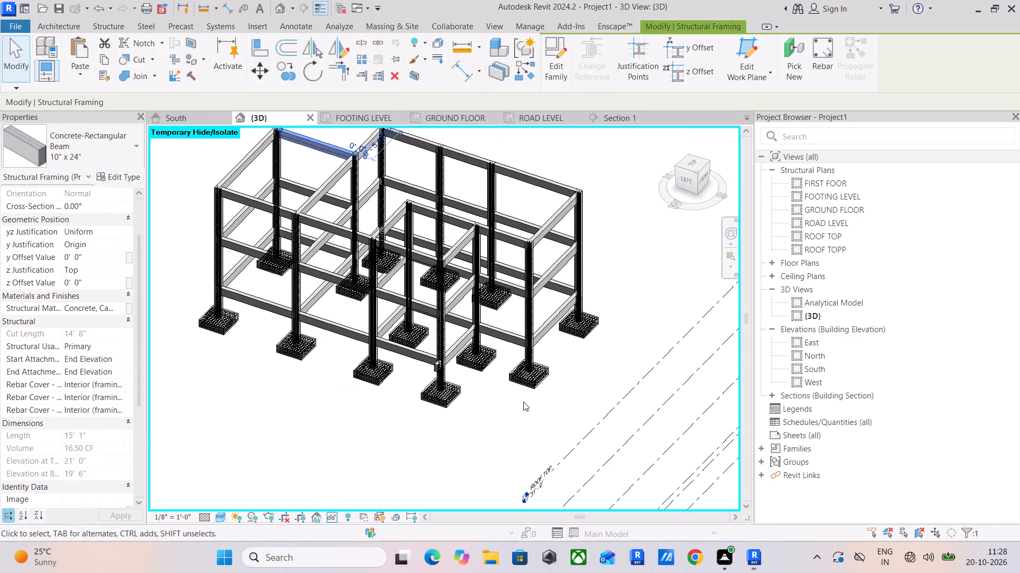
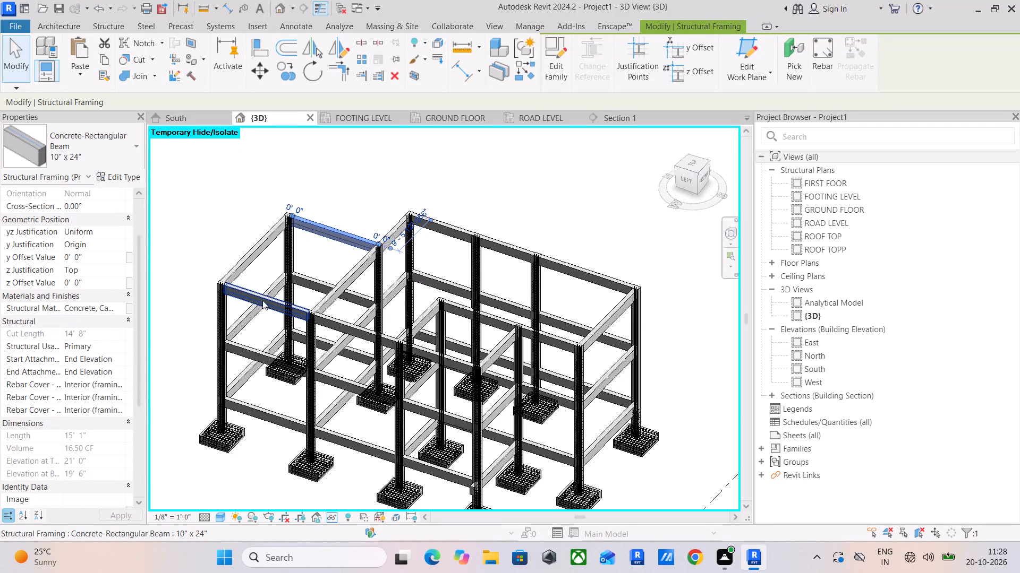
Inspect individual 10" x 24" beams at the top of the frame and in the intermediate-level rear bay, checking their properties.
click(269, 294)
click(254, 253)
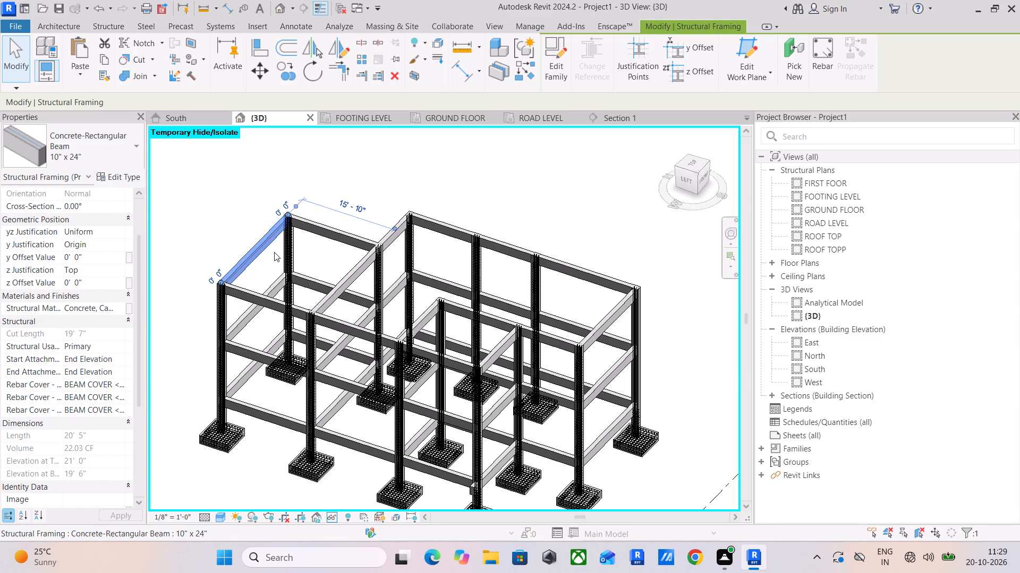
click(360, 328)
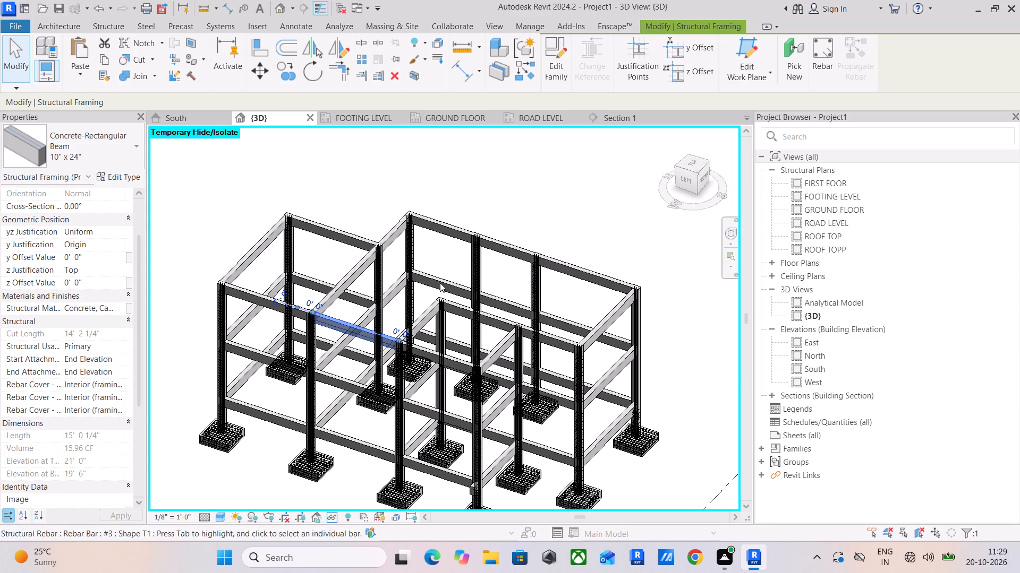
click(443, 283)
scroll(440, 277, up, 3)
click(456, 264)
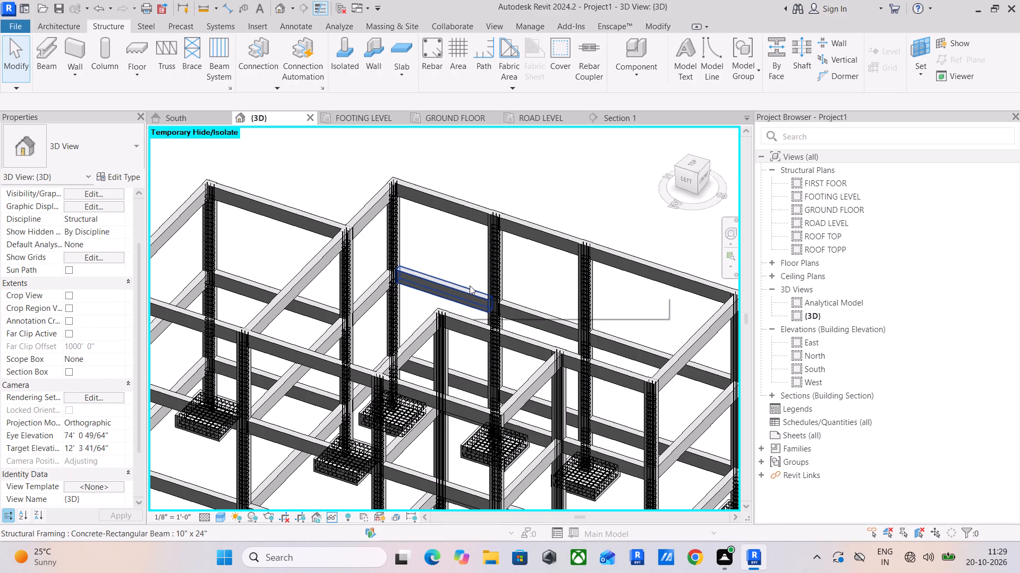
click(470, 285)
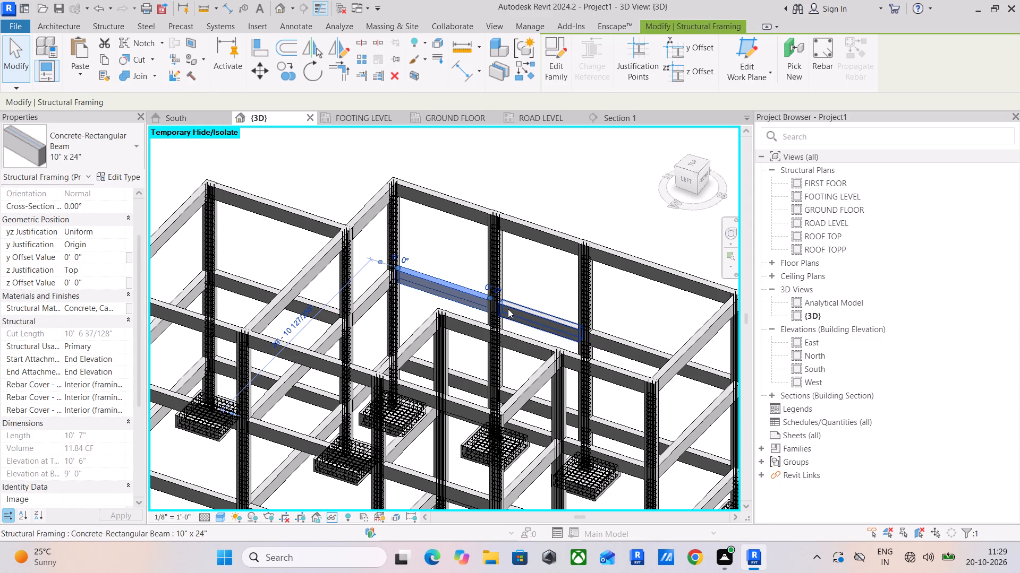
scroll(516, 329, down, 3)
middle_drag(516, 329, 500, 303)
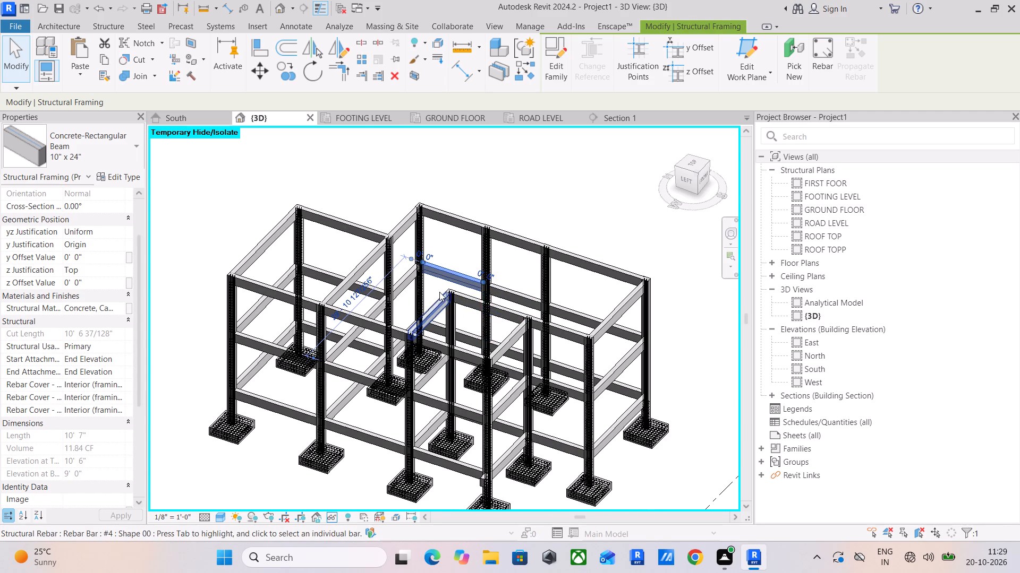
scroll(439, 292, up, 3)
click(436, 303)
scroll(424, 315, up, 4)
middle_drag(424, 315, 448, 292)
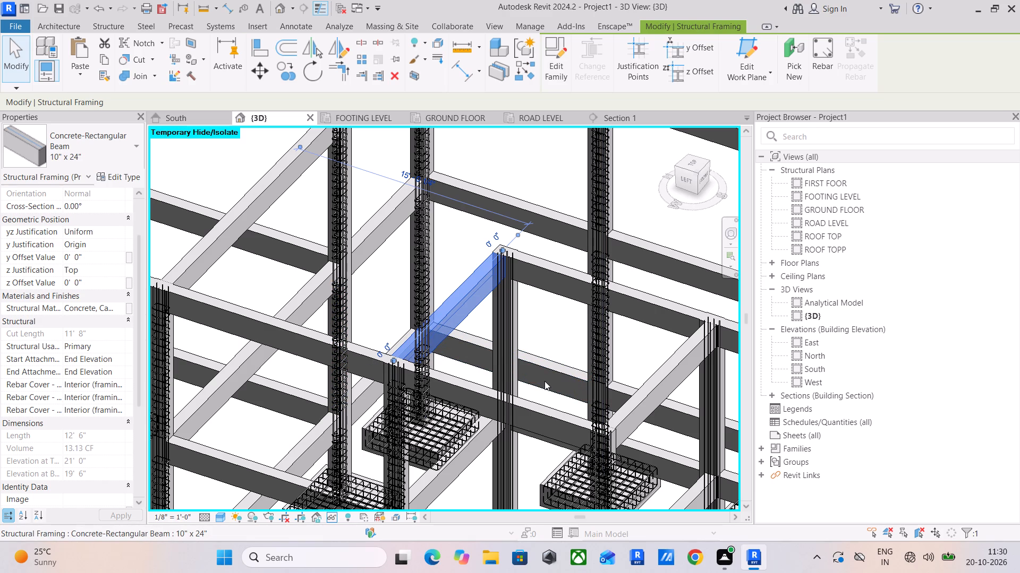
scroll(549, 372, down, 2)
middle_drag(550, 371, 439, 352)
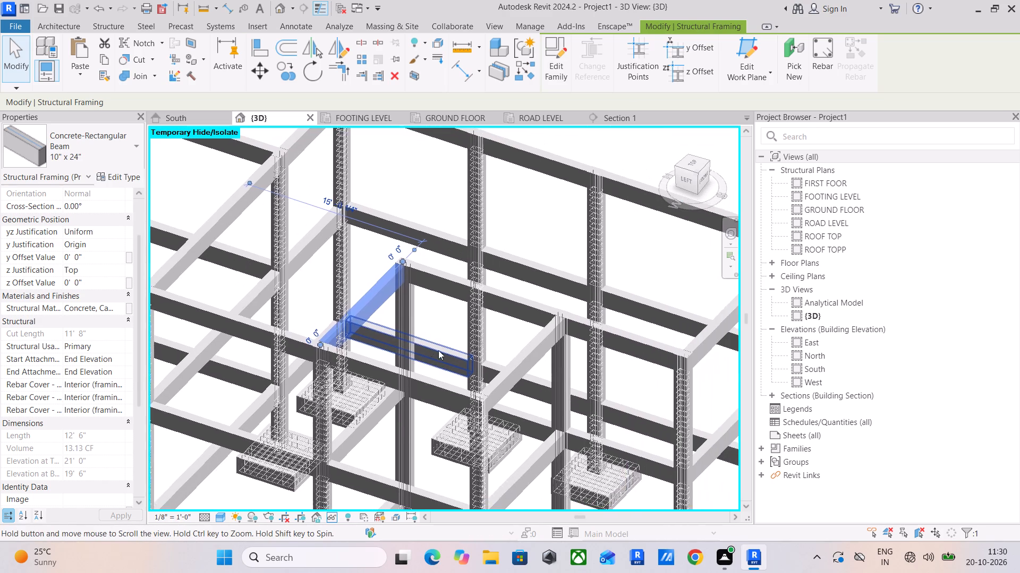
Examine the intermediate-level rear 10" x 24" beam between the middle columns, including its connections to the column reinforcement.
click(518, 195)
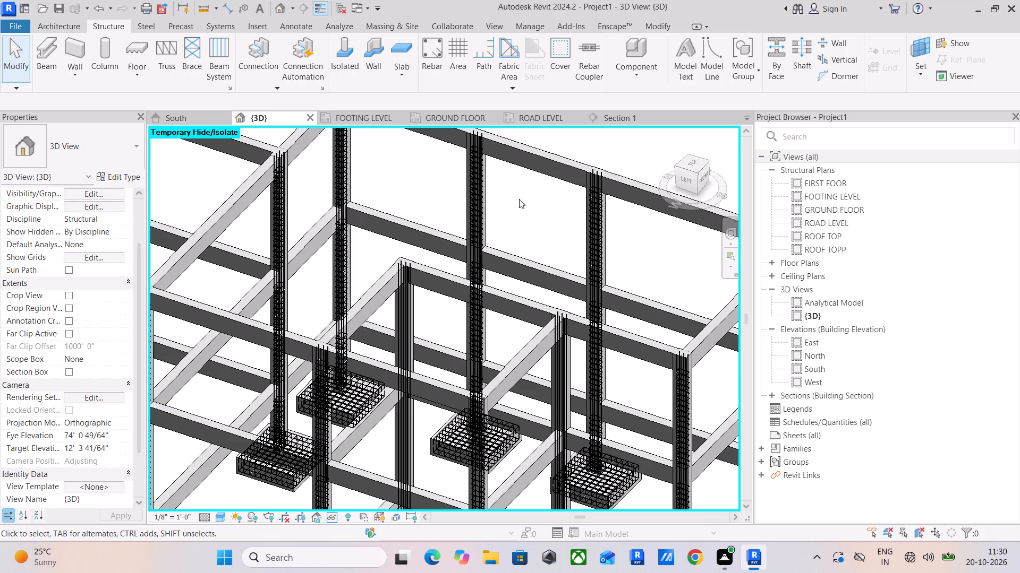
scroll(519, 199, down, 2)
middle_drag(521, 240, 520, 244)
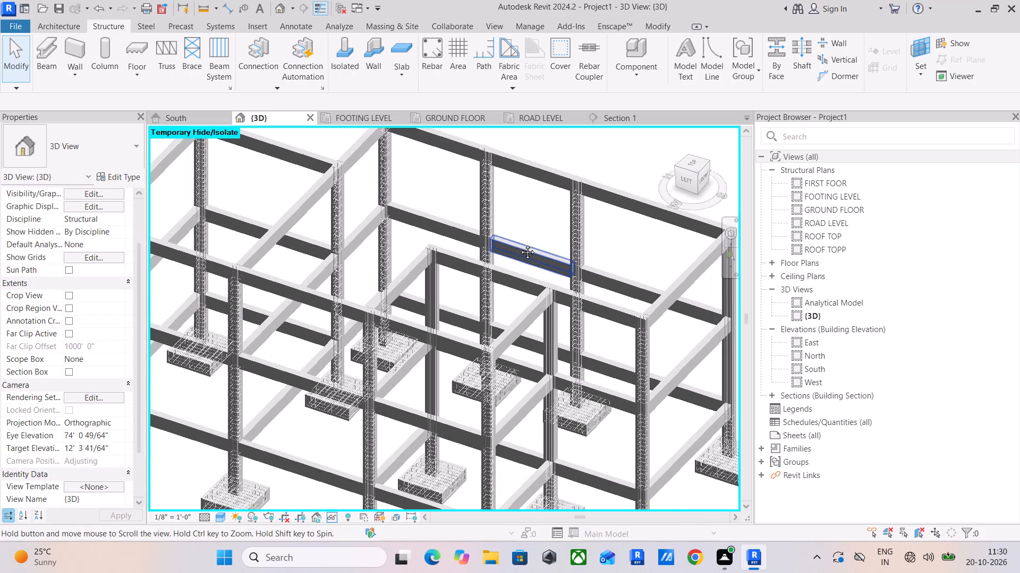
middle_drag(520, 244, 485, 270)
scroll(478, 289, up, 4)
click(480, 275)
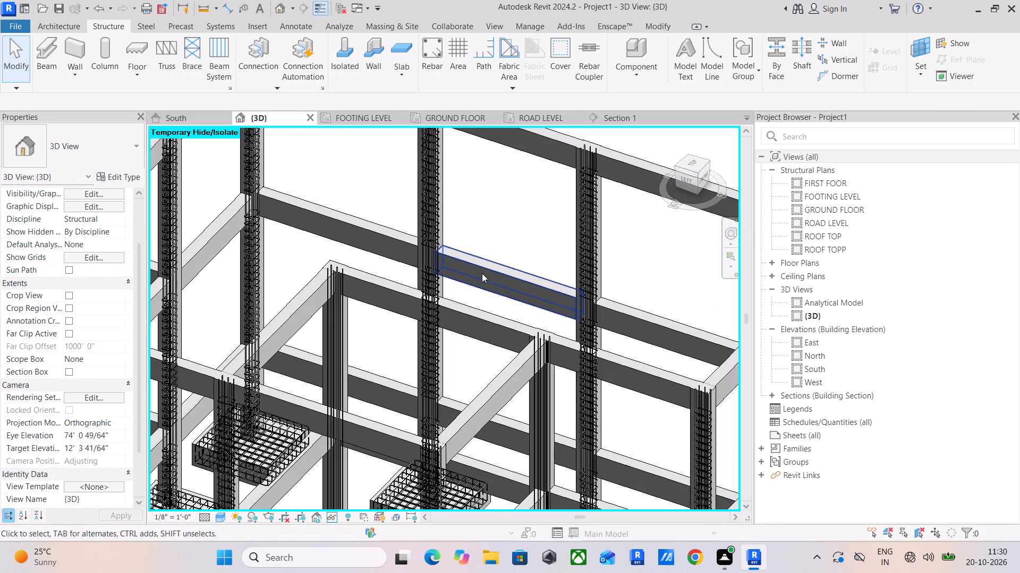
click(483, 272)
scroll(485, 270, up, 4)
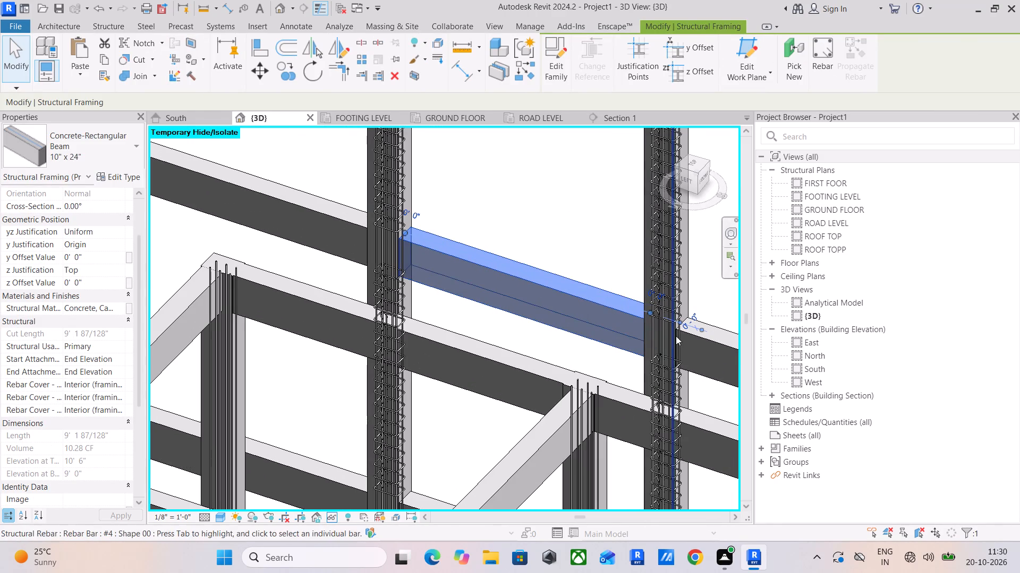
middle_drag(552, 335, 450, 332)
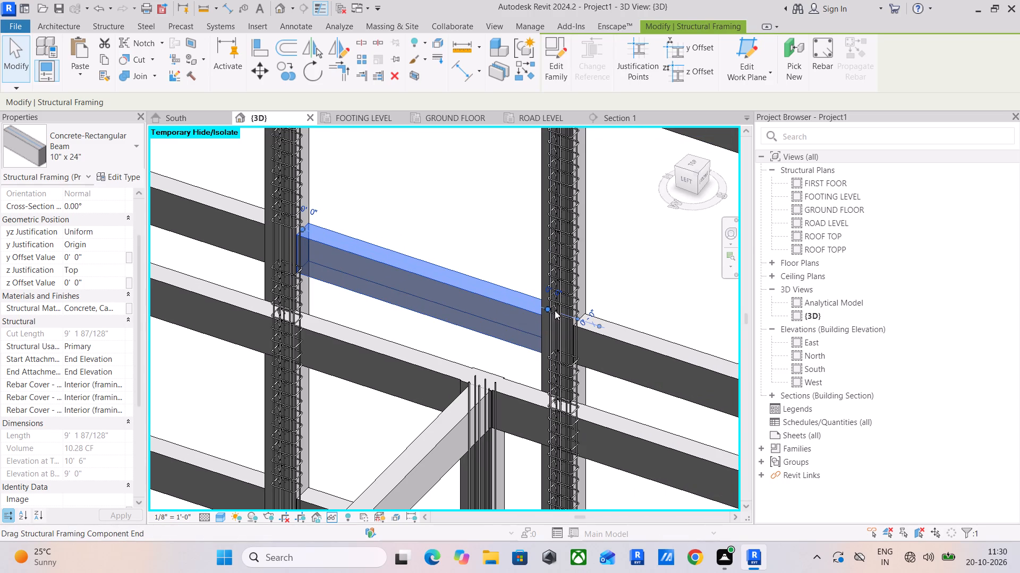
scroll(517, 297, down, 3)
click(478, 213)
Examine the top-level 10" x 24" cross beam at the far end of the frame and review the whole structure.
scroll(509, 283, down, 4)
middle_drag(512, 284, 467, 251)
click(593, 297)
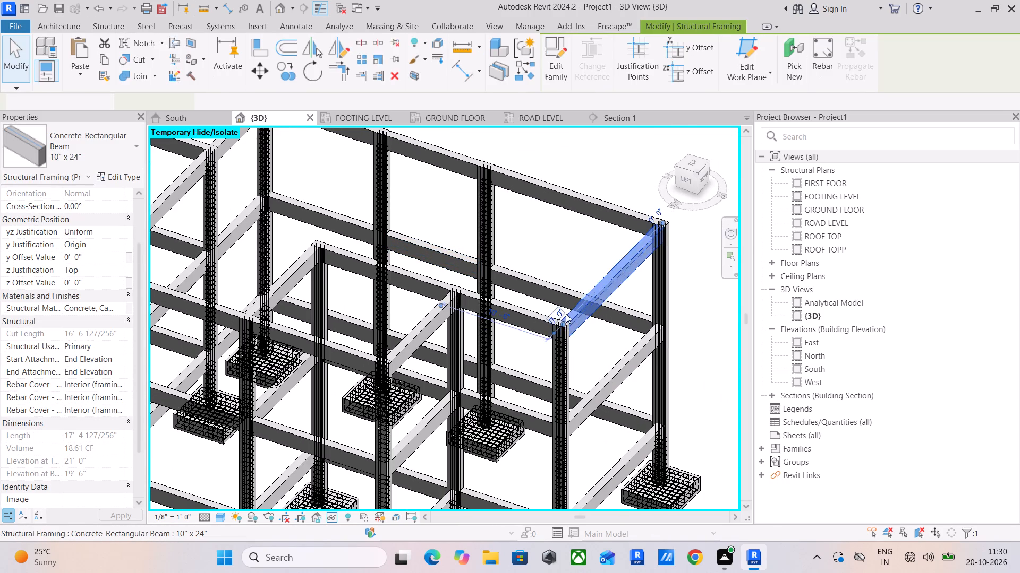
scroll(566, 314, up, 4)
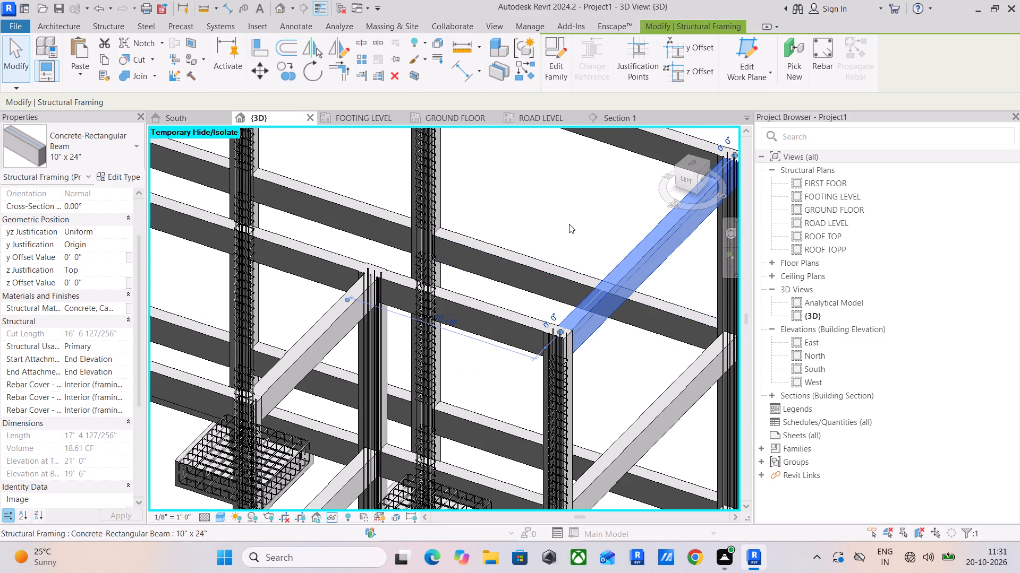
scroll(567, 222, down, 3)
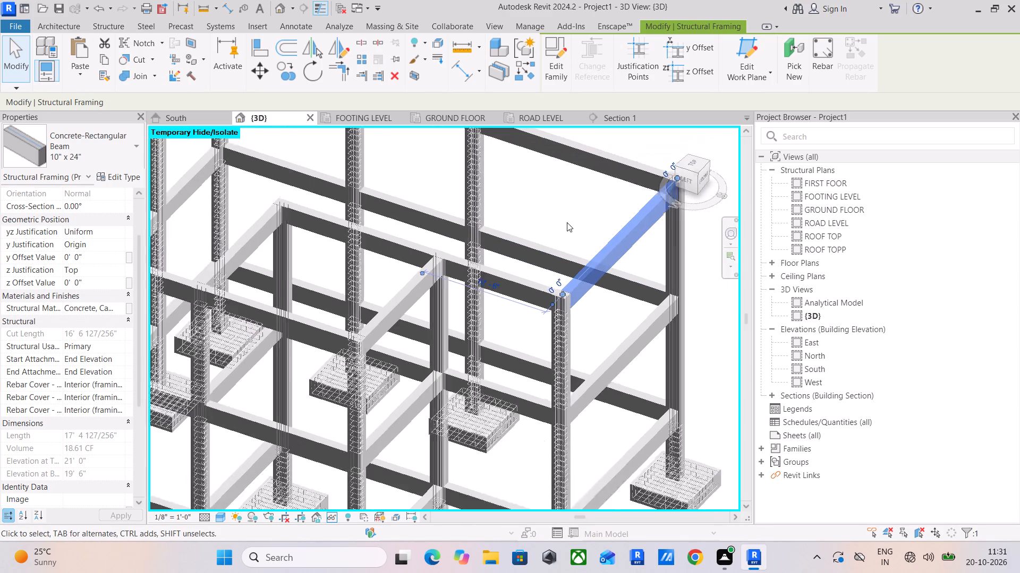
scroll(567, 222, down, 1)
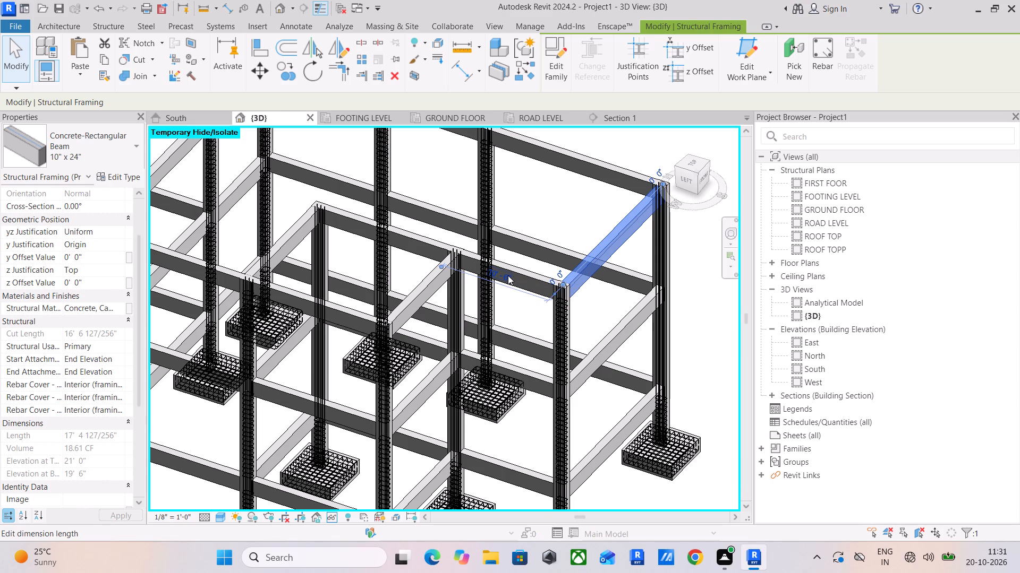
scroll(509, 274, down, 4)
middle_drag(562, 278, 580, 265)
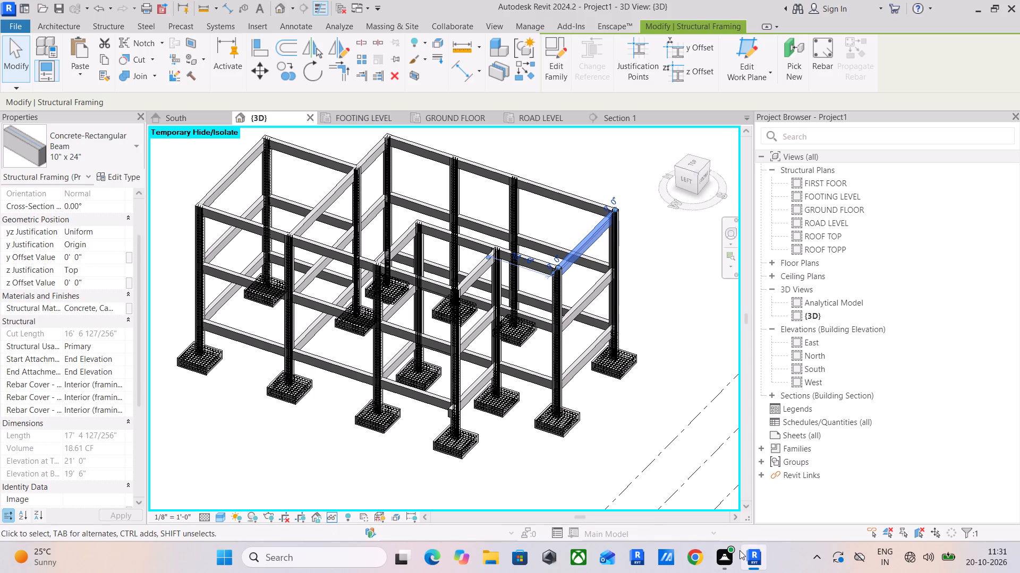
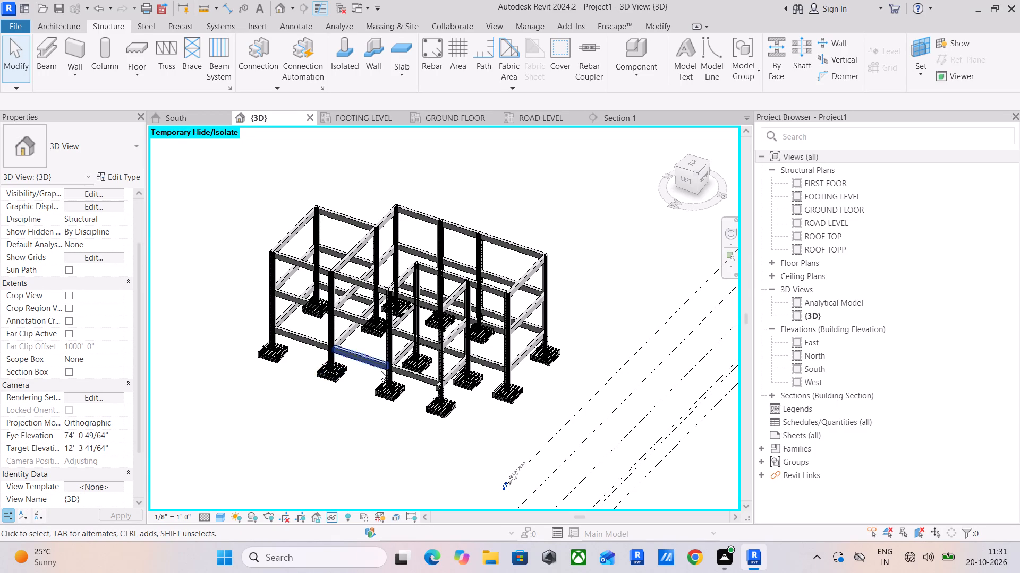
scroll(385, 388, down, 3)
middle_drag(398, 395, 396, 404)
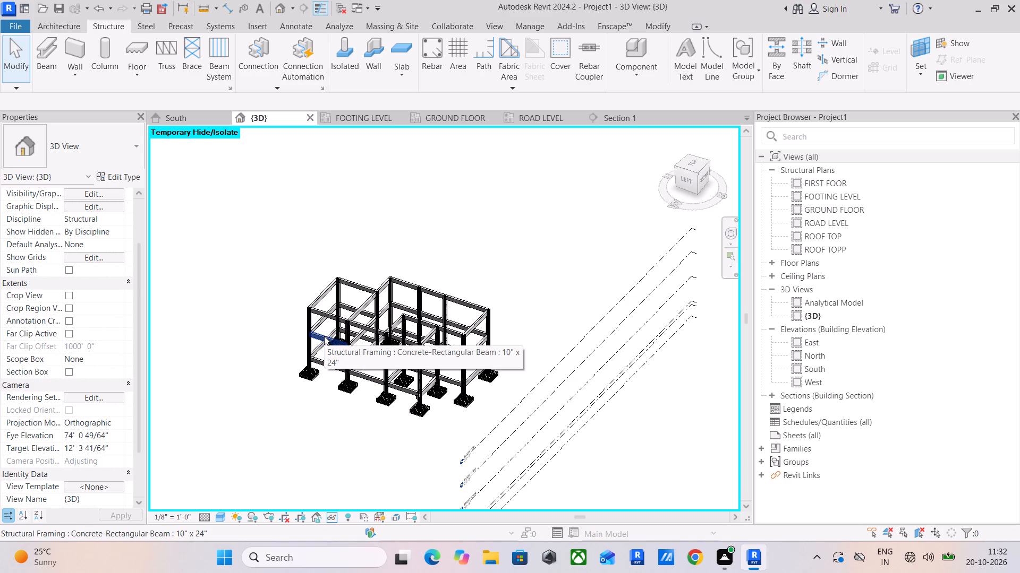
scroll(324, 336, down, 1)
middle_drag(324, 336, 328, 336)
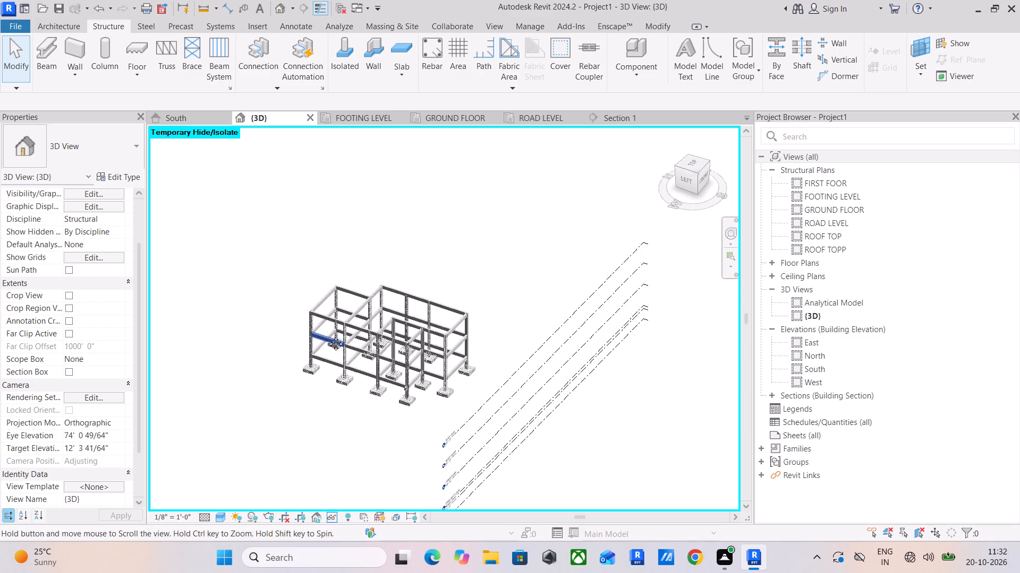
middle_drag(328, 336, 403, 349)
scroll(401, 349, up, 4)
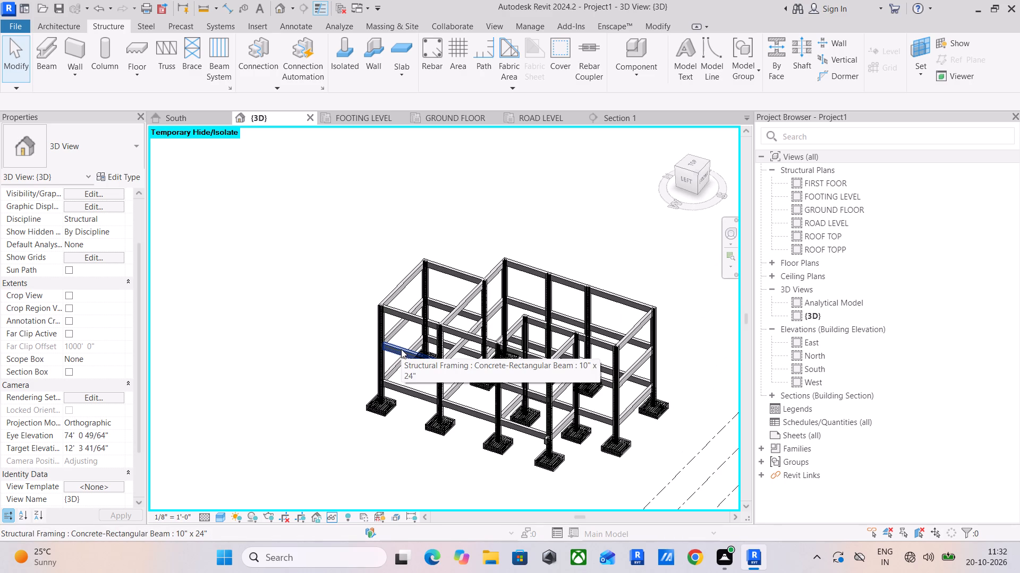
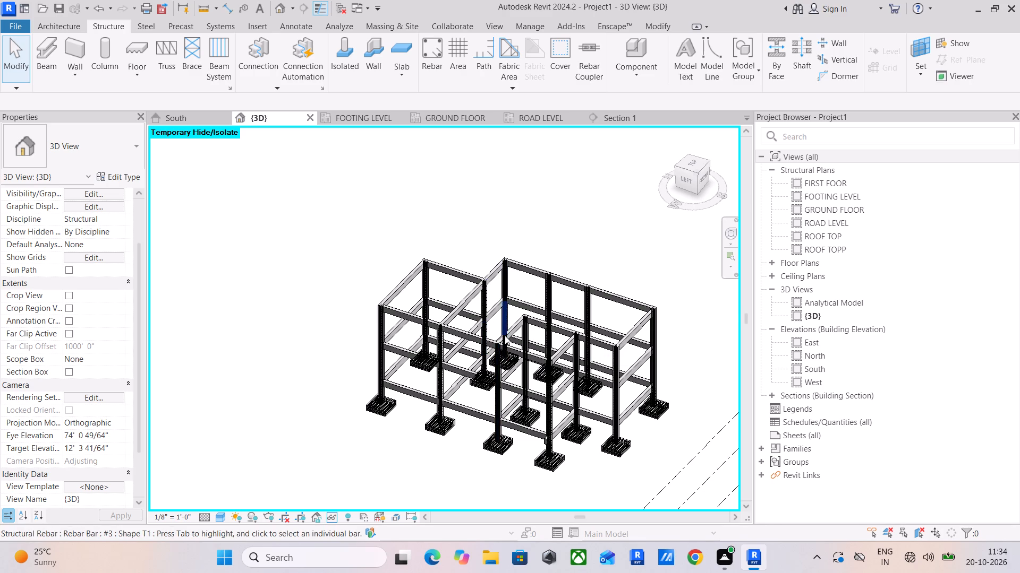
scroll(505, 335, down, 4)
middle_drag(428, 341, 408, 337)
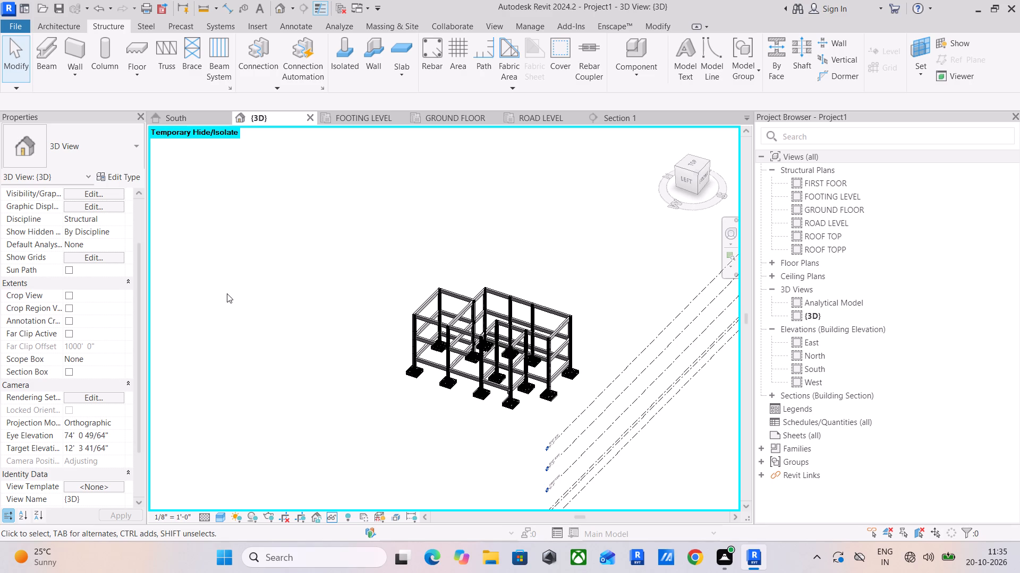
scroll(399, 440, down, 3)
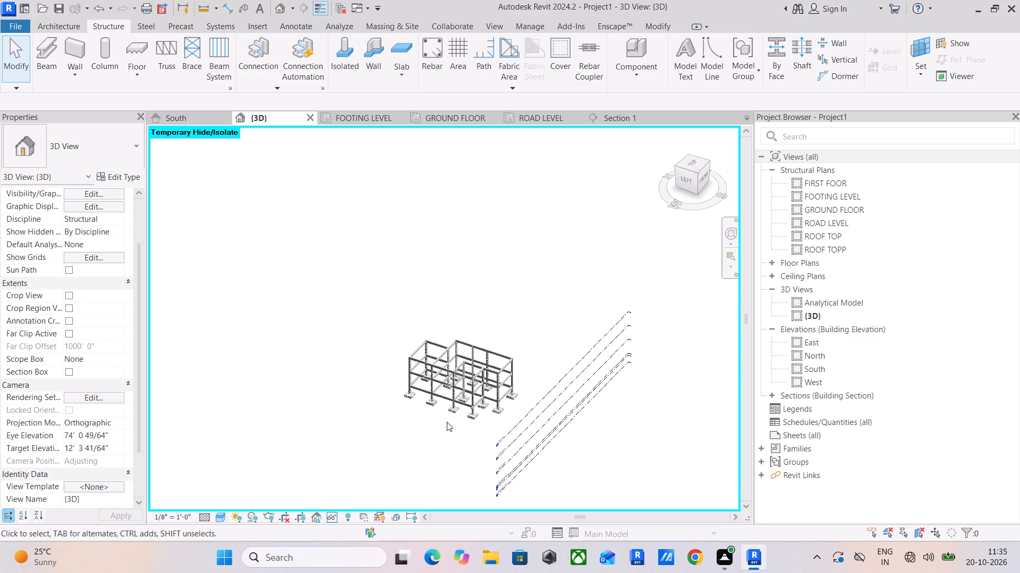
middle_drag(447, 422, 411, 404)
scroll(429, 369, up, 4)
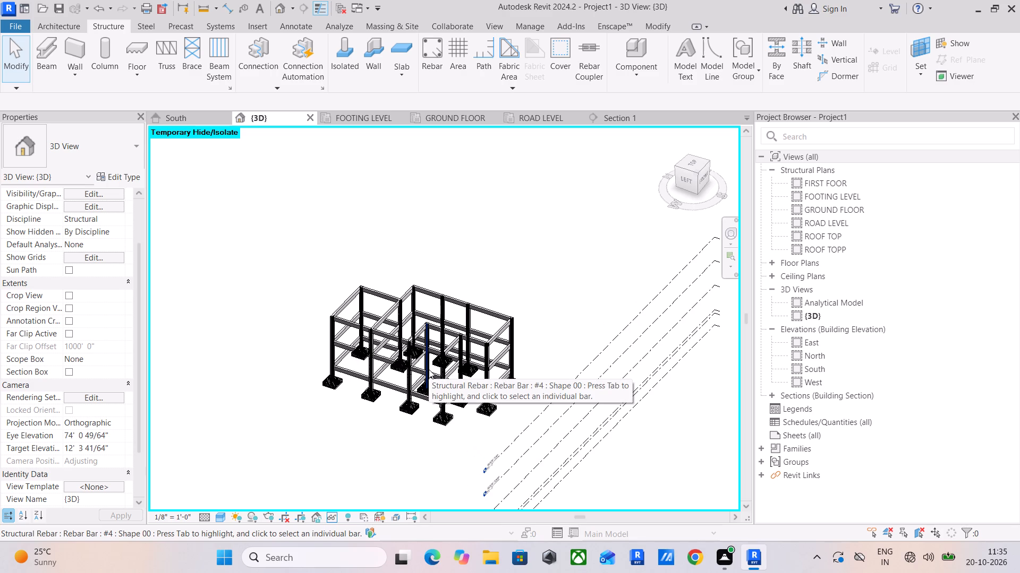
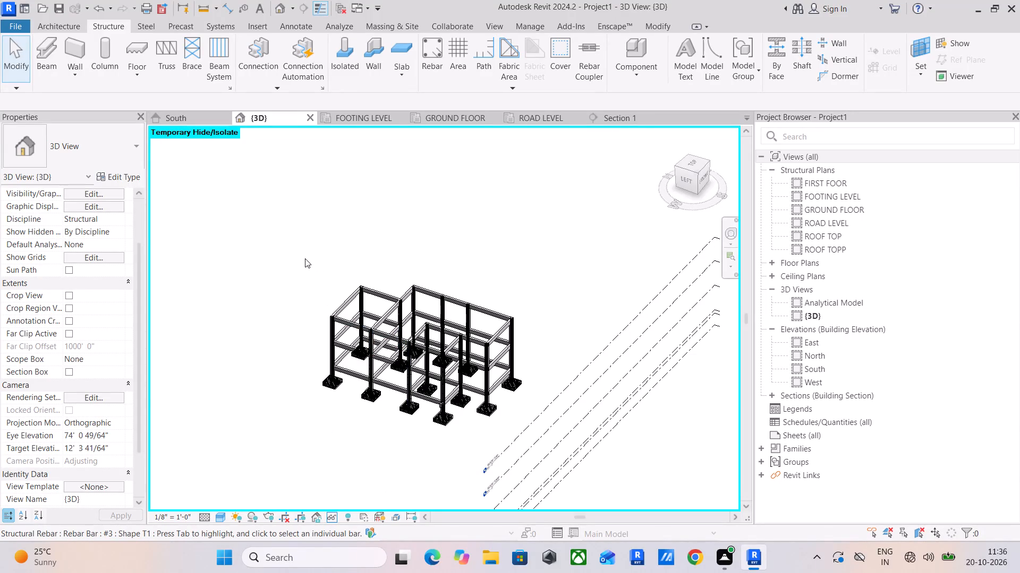
Start a PDF export of the 3D view, saving the project first under the name "villa structure".
click(15, 21)
click(65, 204)
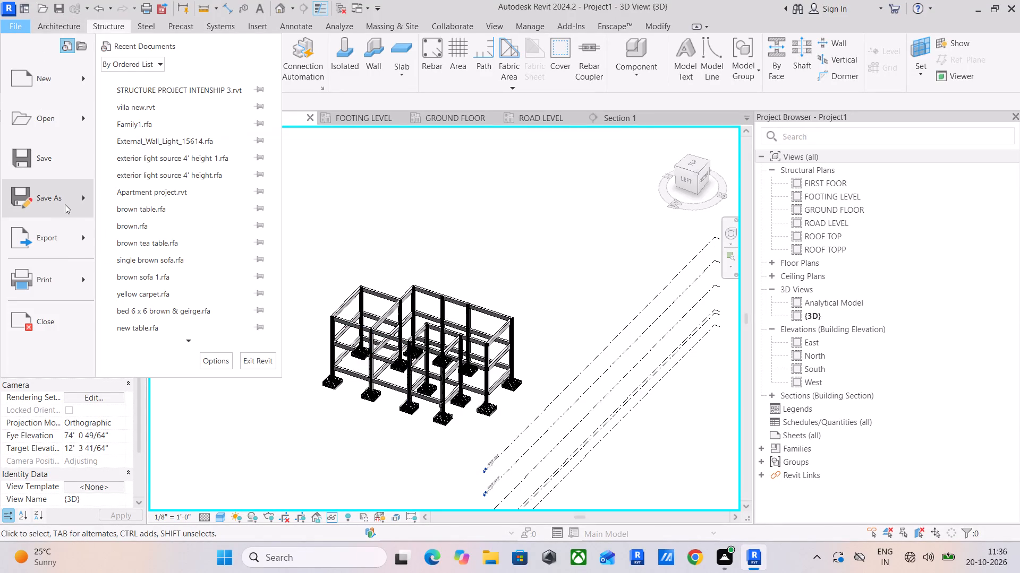
click(73, 248)
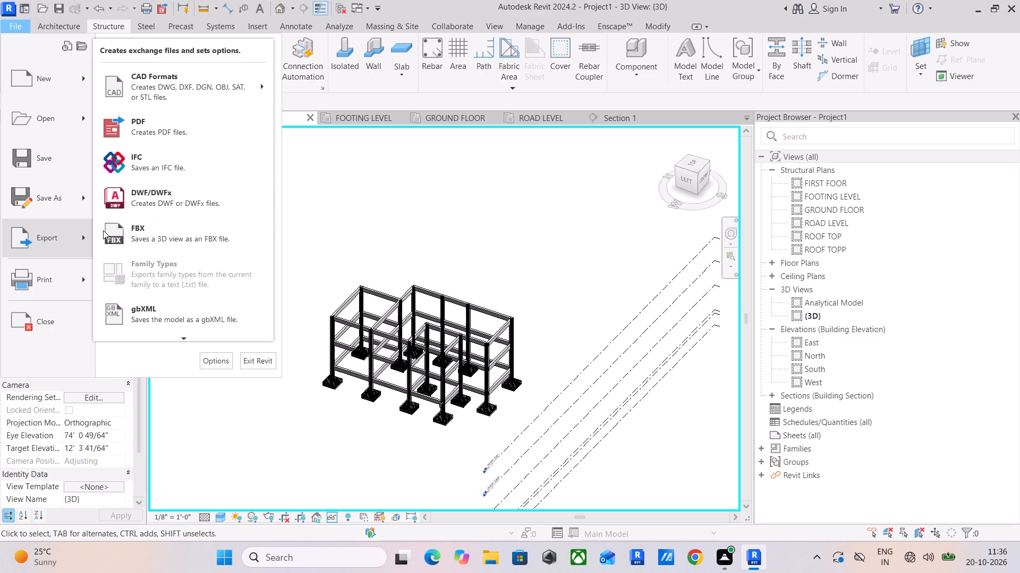
click(177, 119)
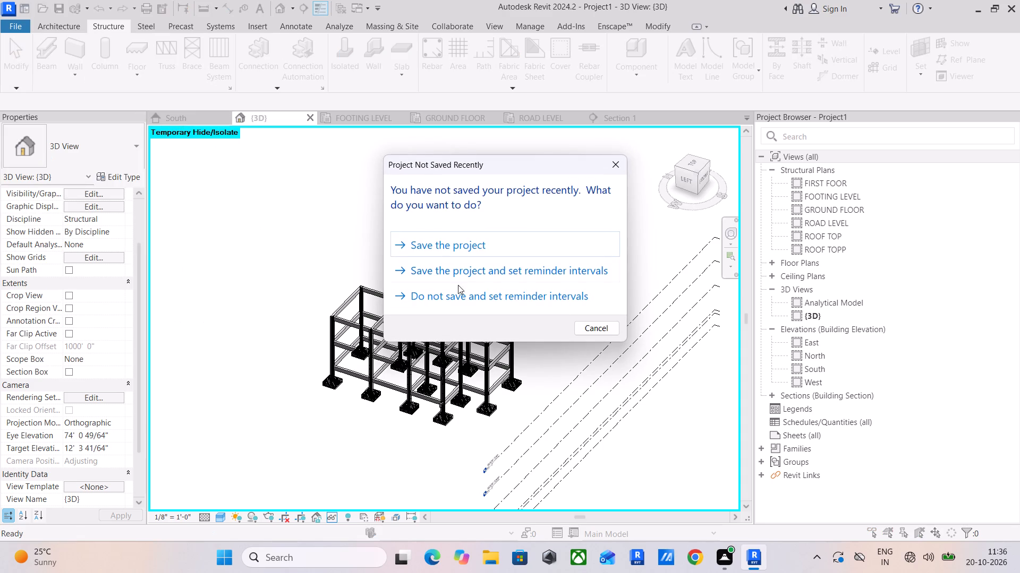
click(454, 248)
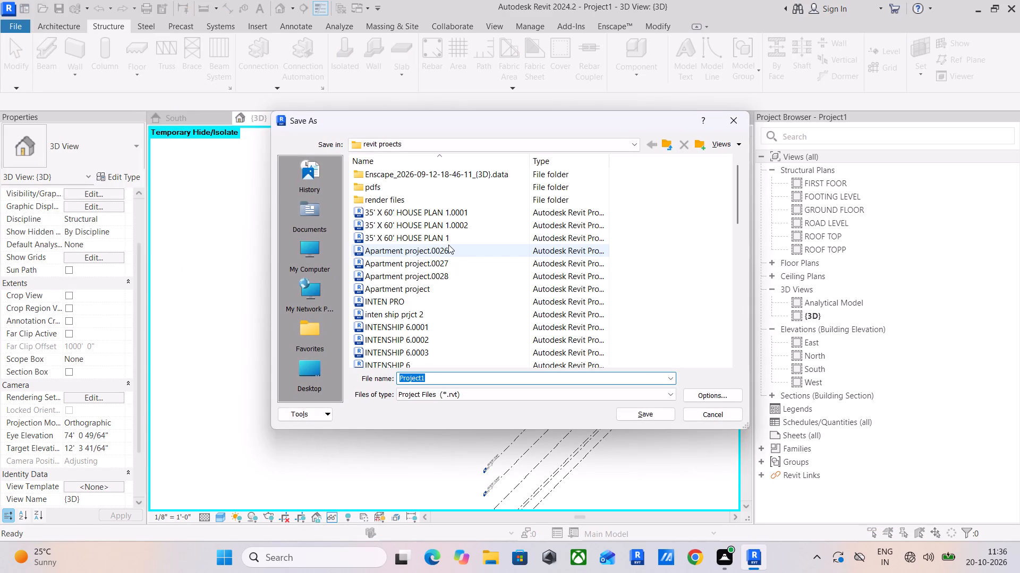
text(villaw)
key(BackSpace)
key(space)
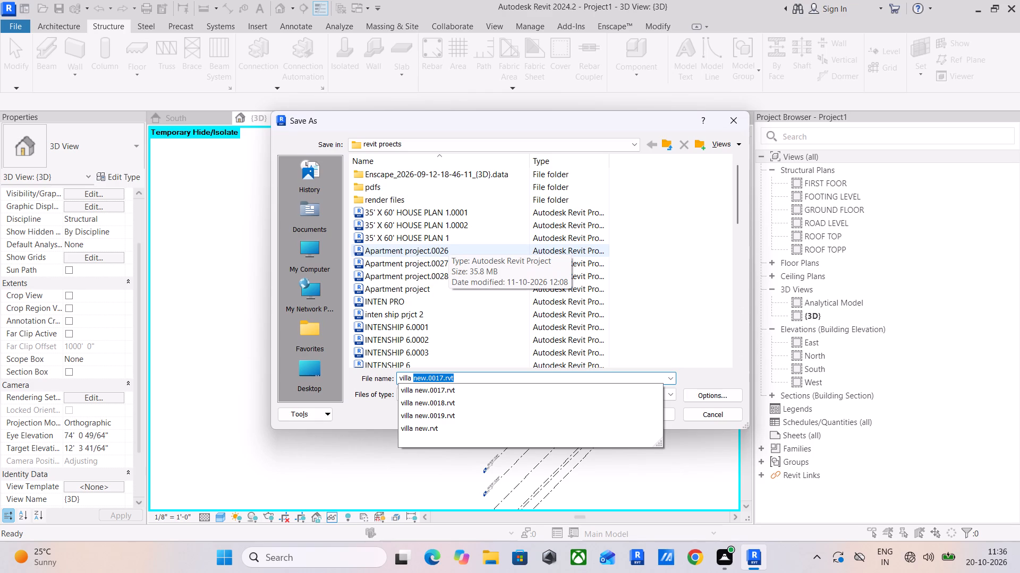
text(strucut)
key(BackSpace)
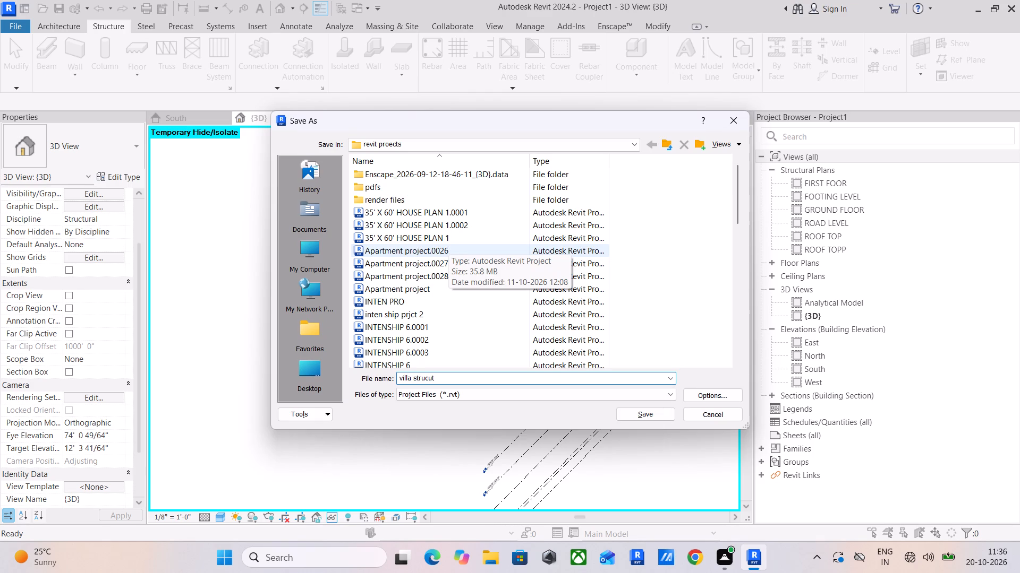
key(BackSpace)
text(ture)
key(Return)
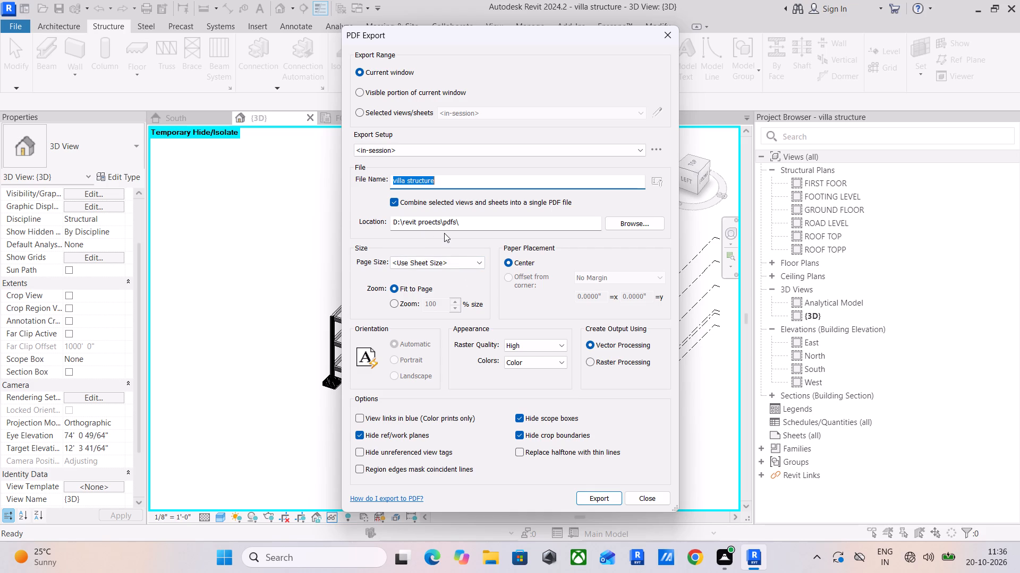
Export the current 3D view to the "villa structure" PDF, leaving the Temporary Hide/Isolate mode on.
click(596, 494)
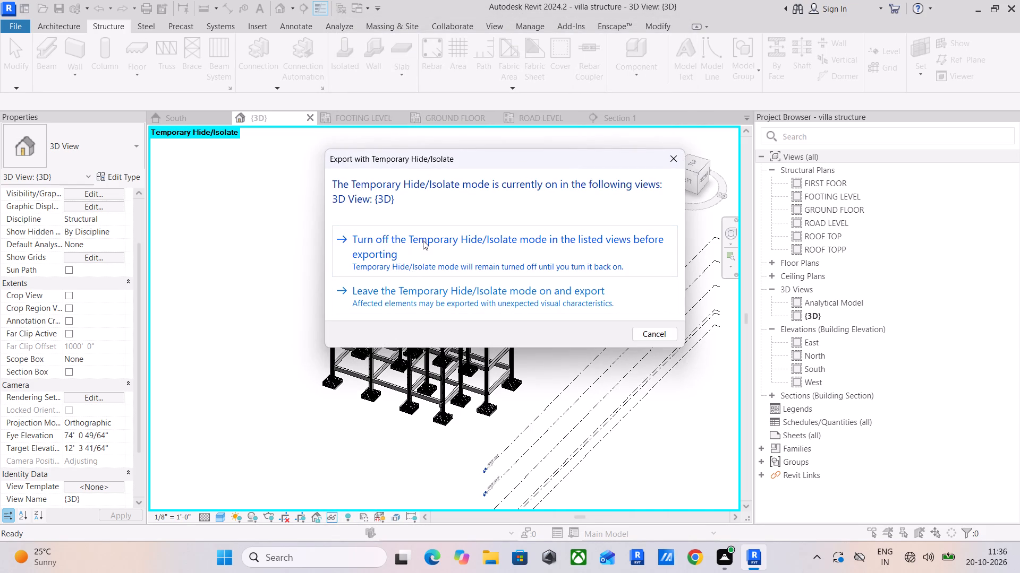
click(420, 293)
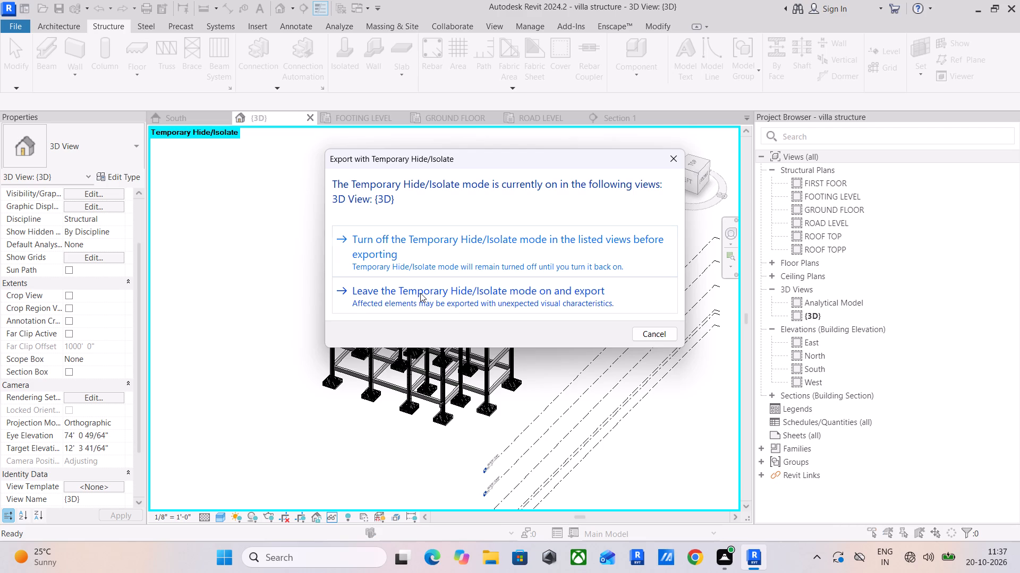